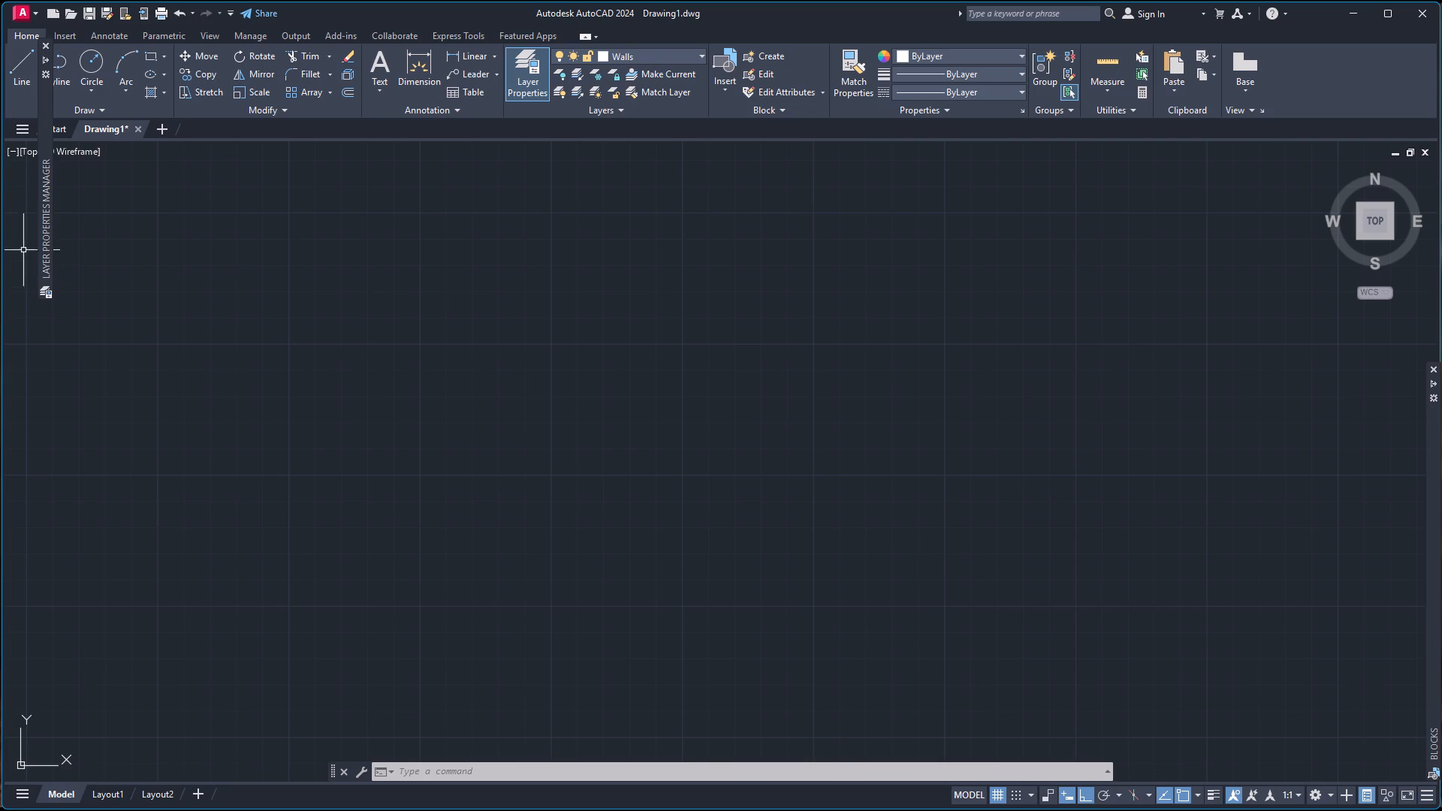
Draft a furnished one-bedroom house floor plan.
Set the Walls layer's lineweight to 0.18 mm.
{"action": "left_click", "coordinate": [44, 60]}
{"action": "left_click", "coordinate": [44, 60]}
{"action": "left_click", "coordinate": [47, 64]}
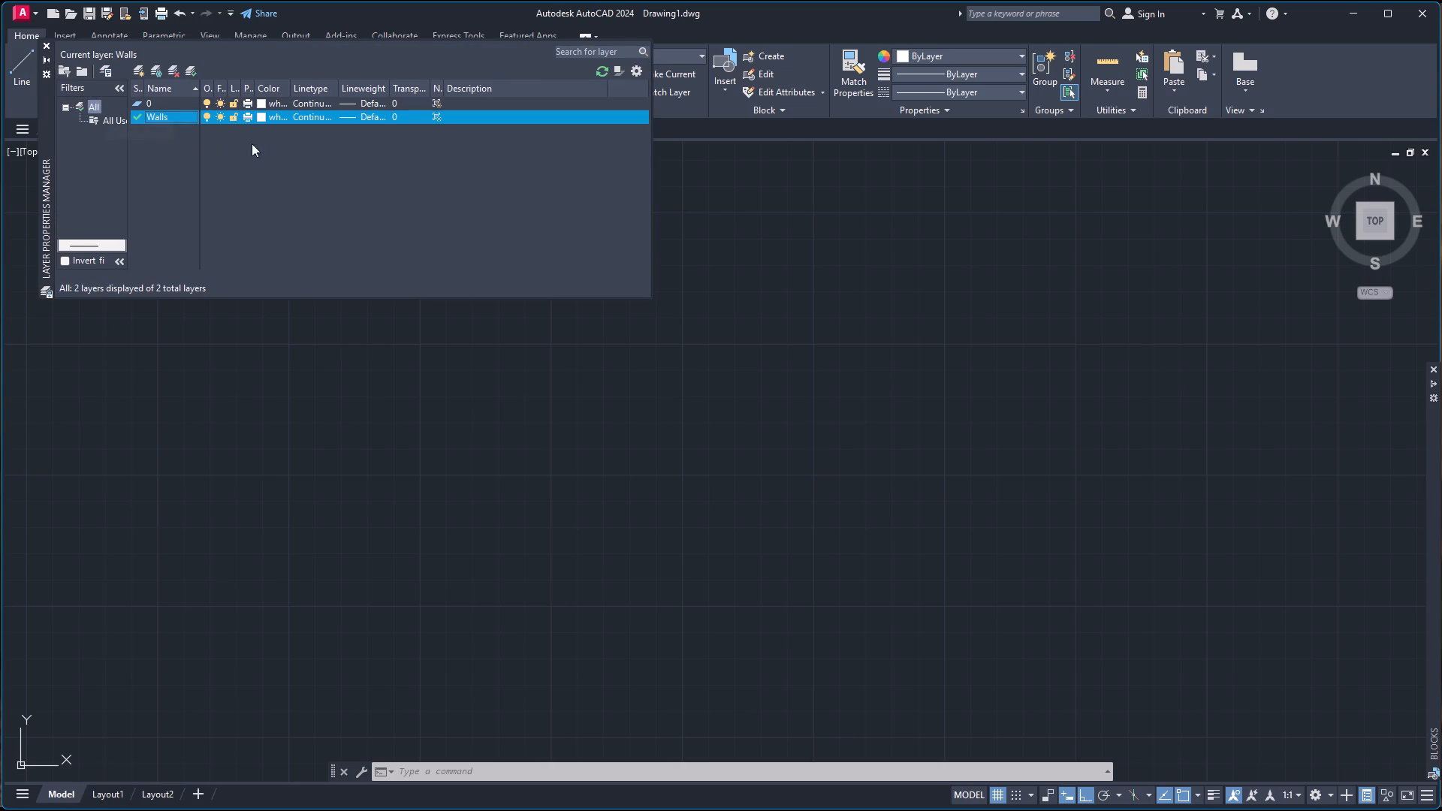
{"action": "left_click", "coordinate": [369, 119]}
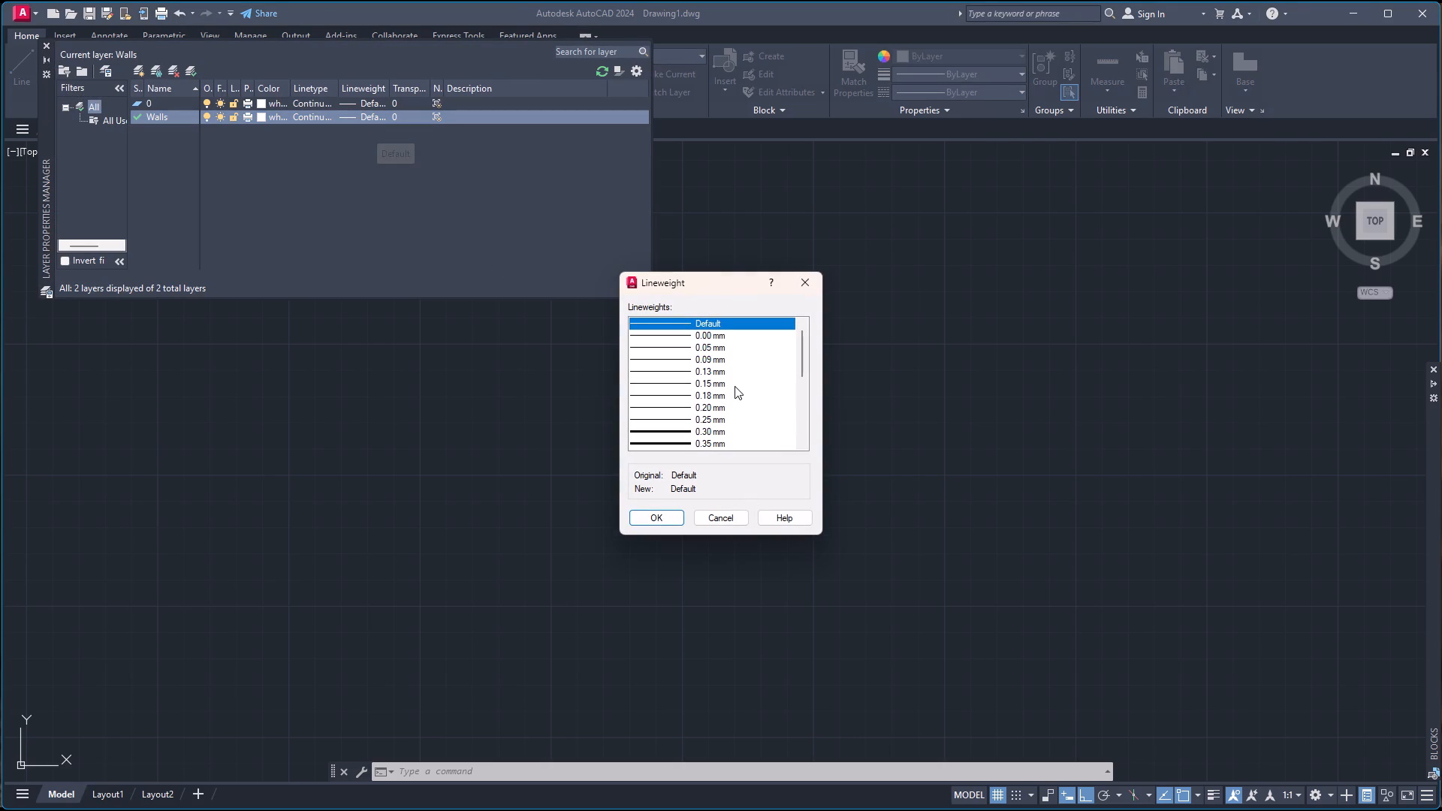
{"action": "left_click", "coordinate": [704, 391]}
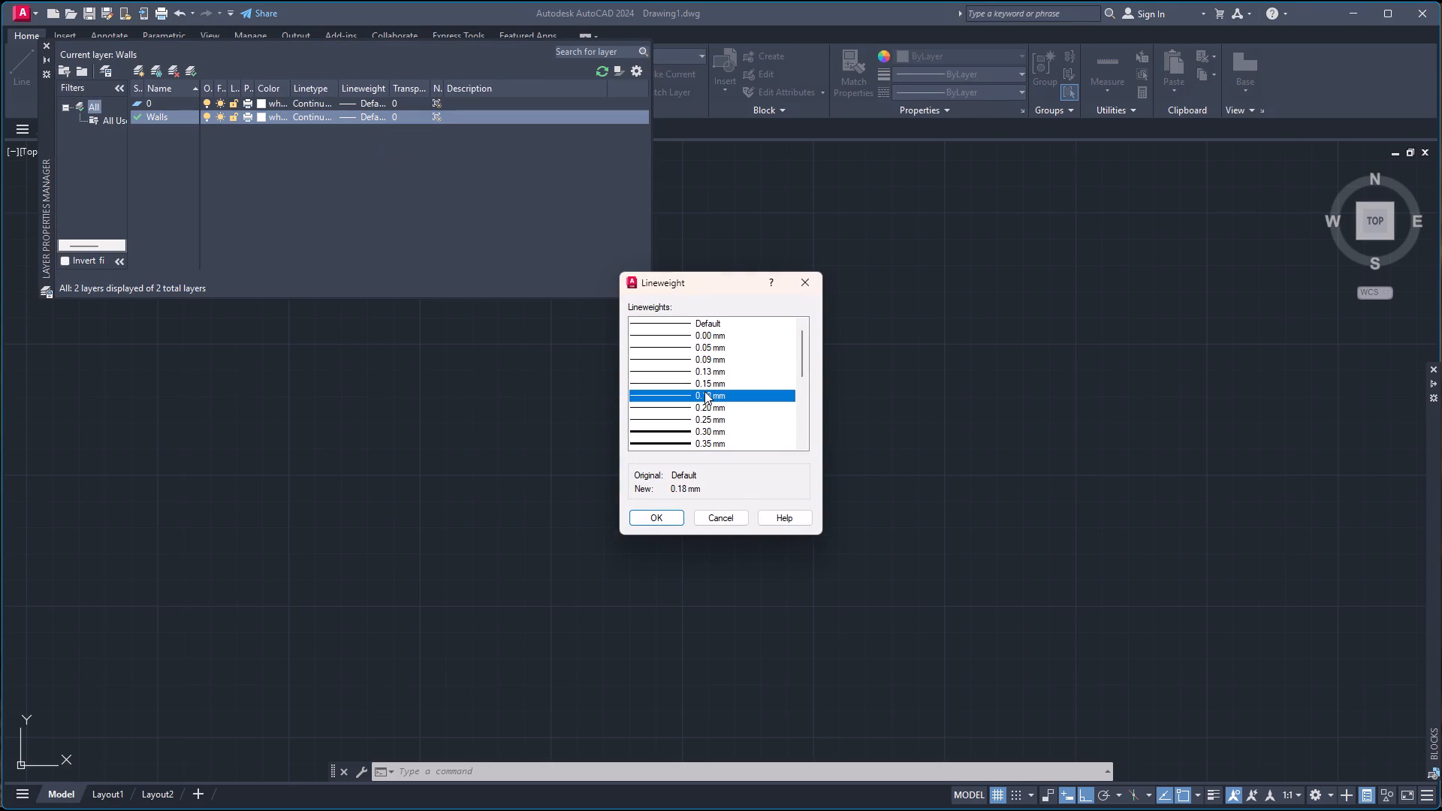
{"action": "left_click", "coordinate": [661, 513]}
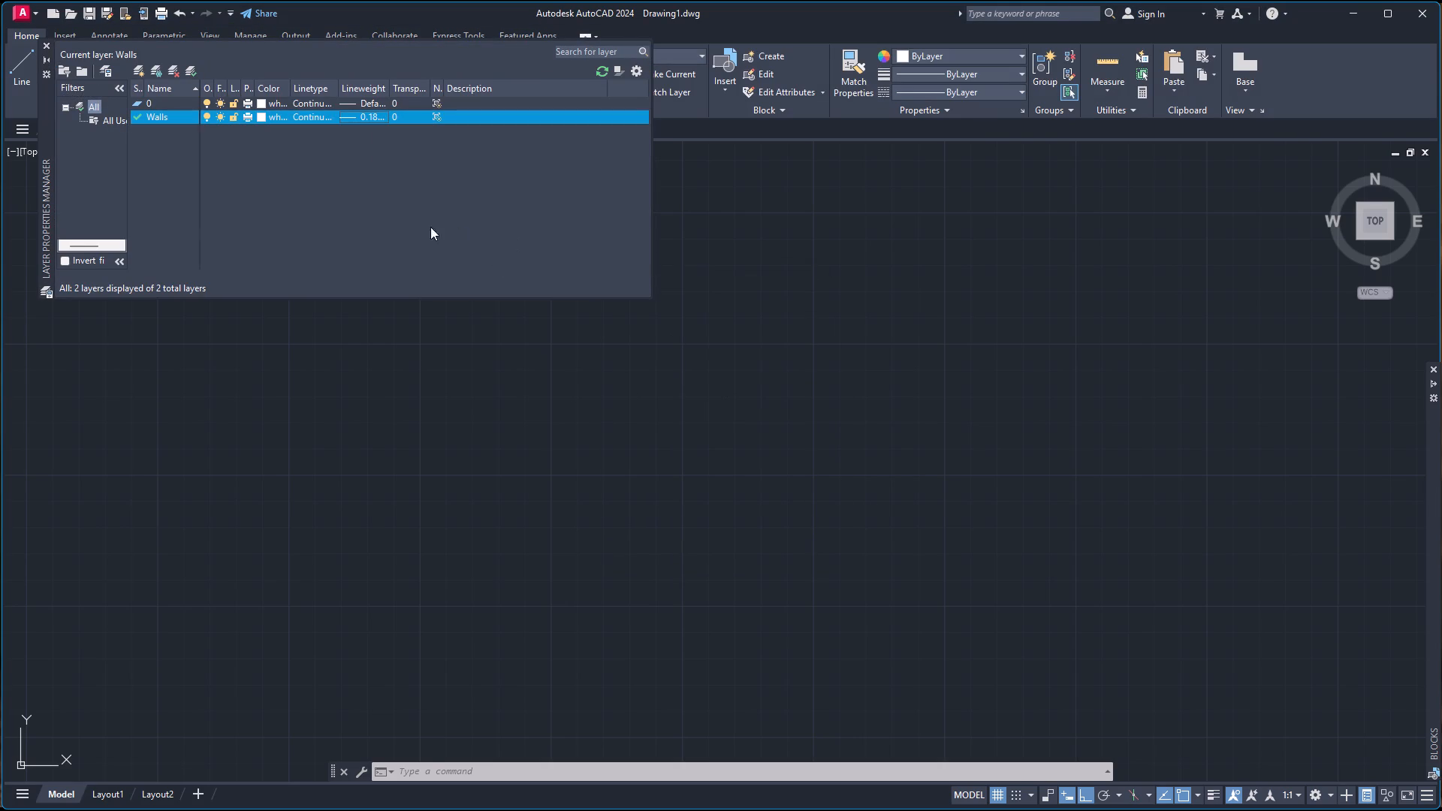
{"action": "left_click", "coordinate": [48, 60]}
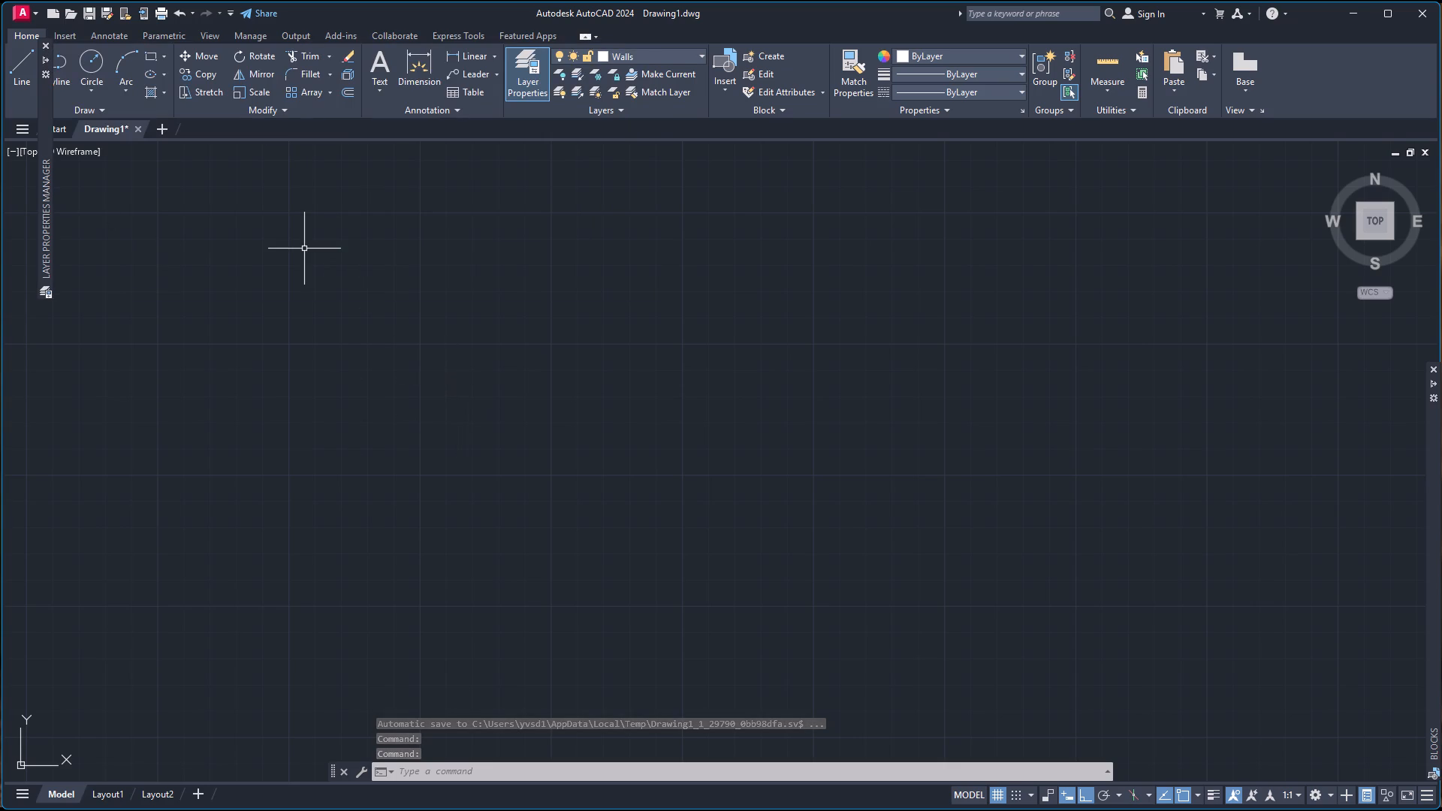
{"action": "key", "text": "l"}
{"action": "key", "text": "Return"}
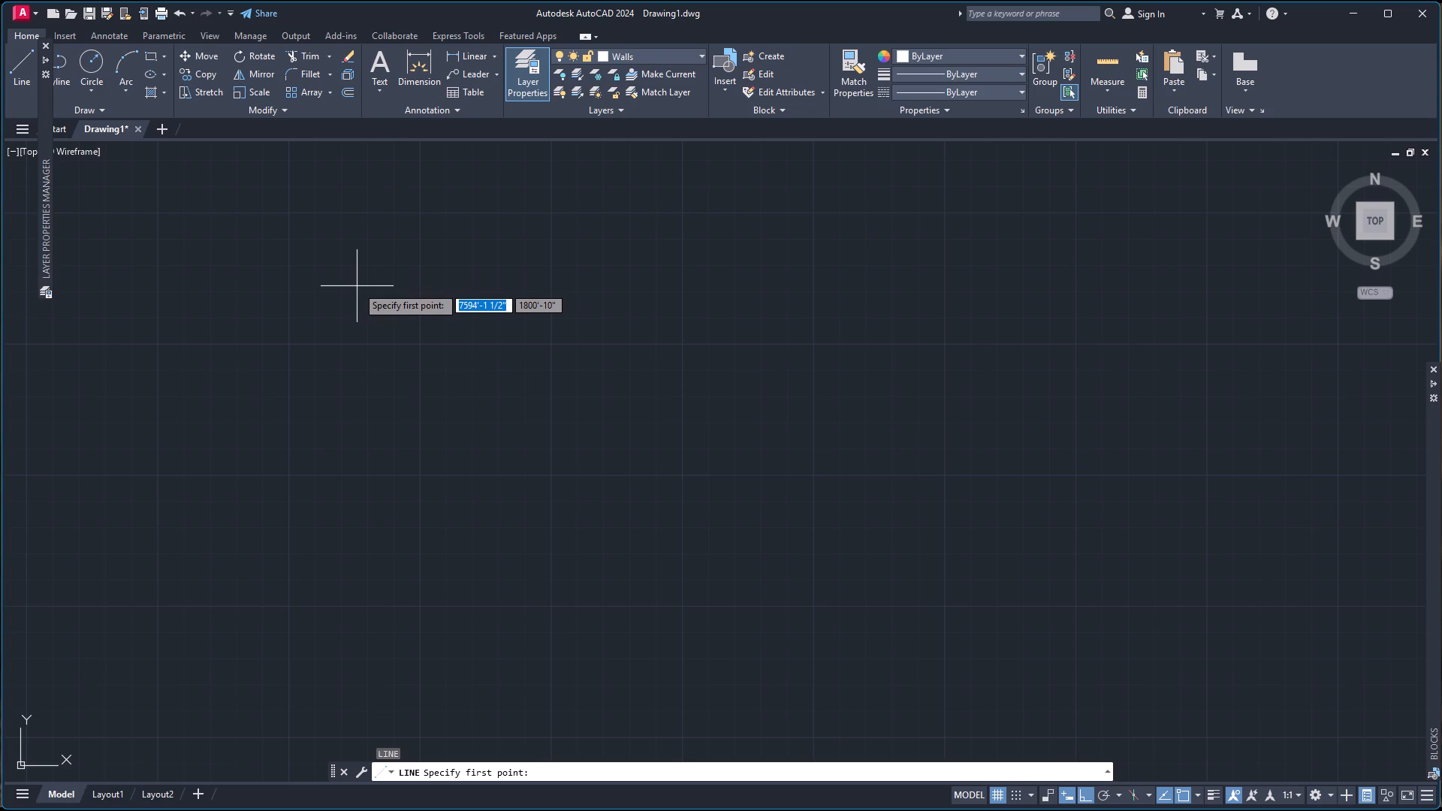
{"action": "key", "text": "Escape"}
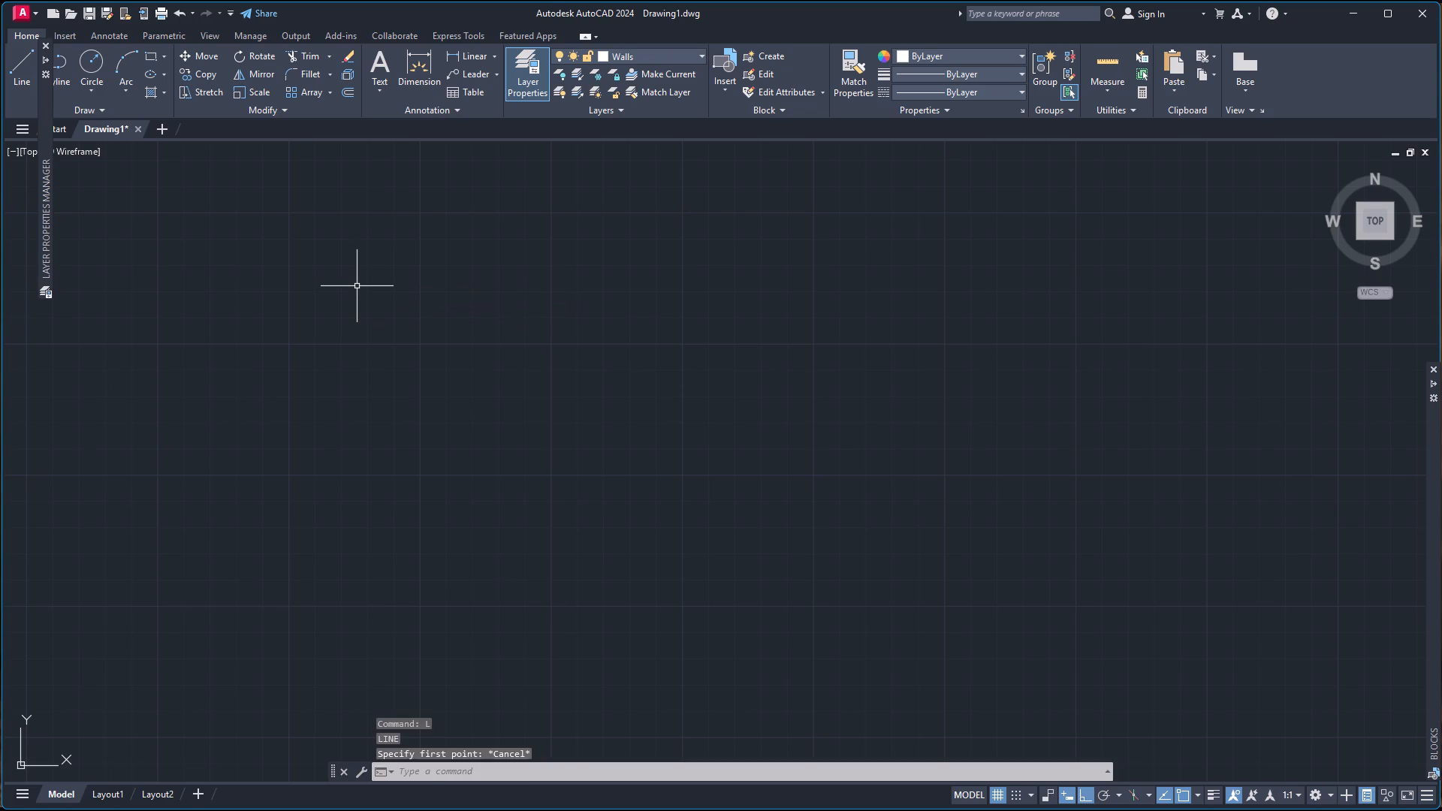
Draw a horizontal and a vertical construction line crossing at one point in the upper-left part of the drawing area.
{"action": "key", "text": "x"}
{"action": "key", "text": "l"}
{"action": "key", "text": "Return"}
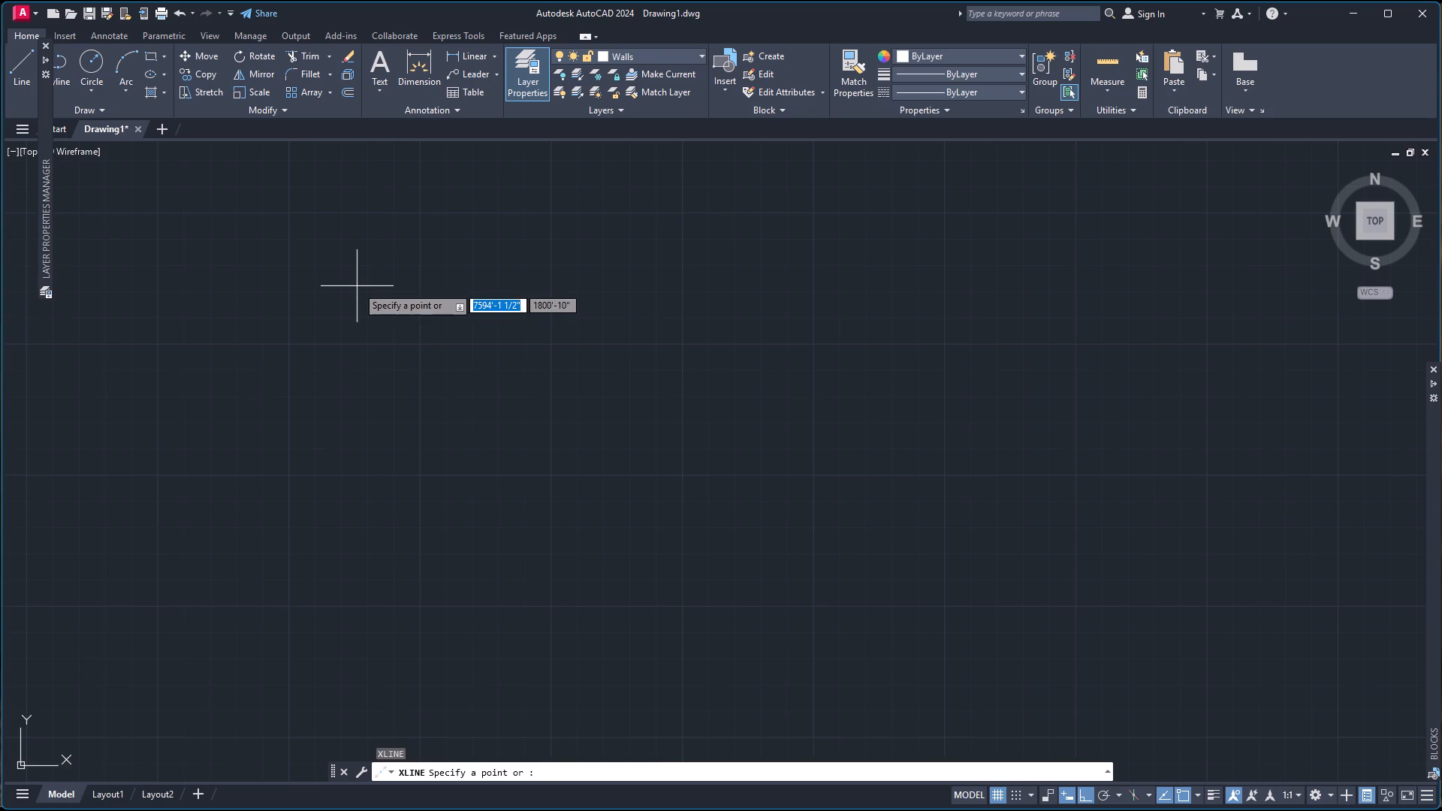
{"action": "left_click", "coordinate": [303, 291]}
{"action": "left_click", "coordinate": [363, 288]}
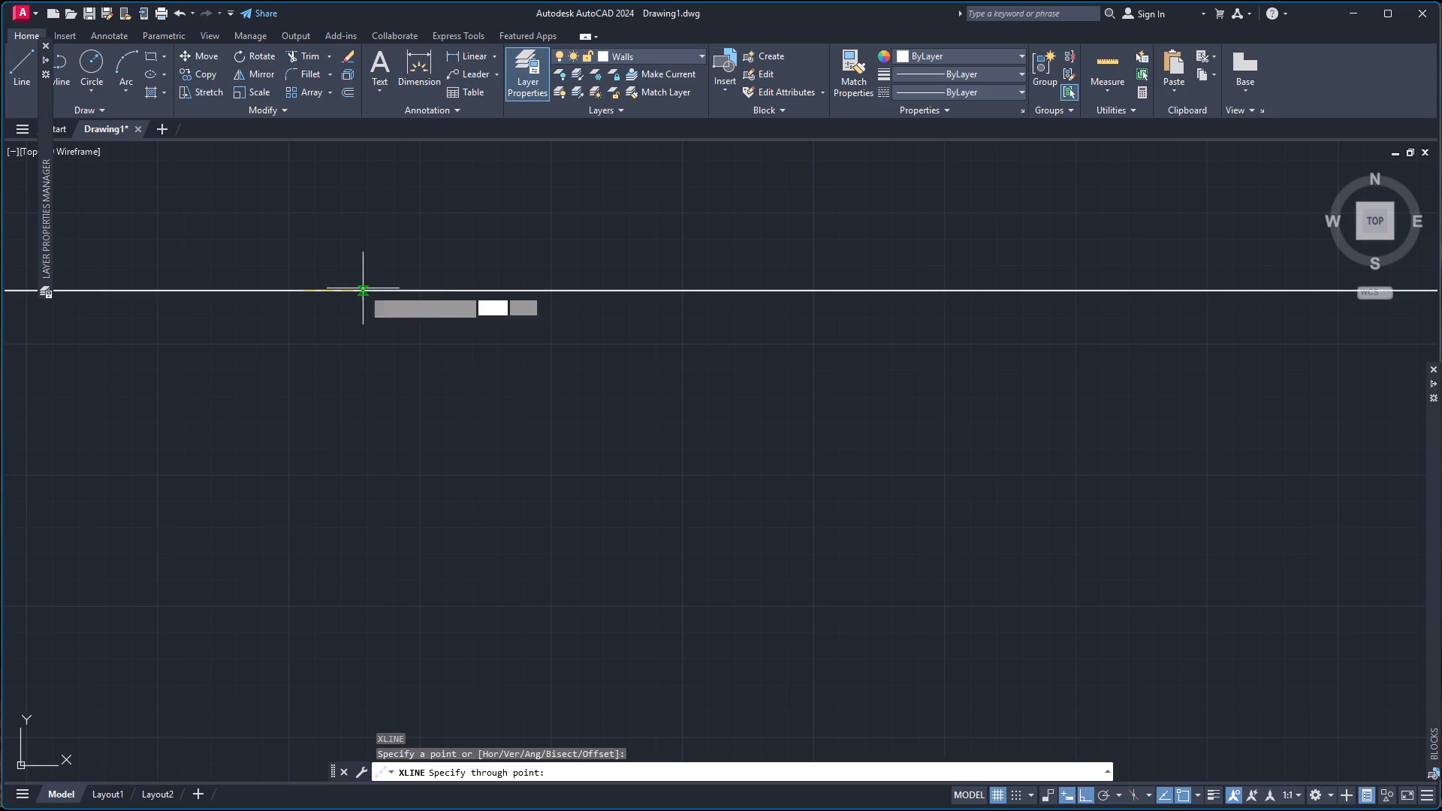
{"action": "left_click", "coordinate": [279, 392]}
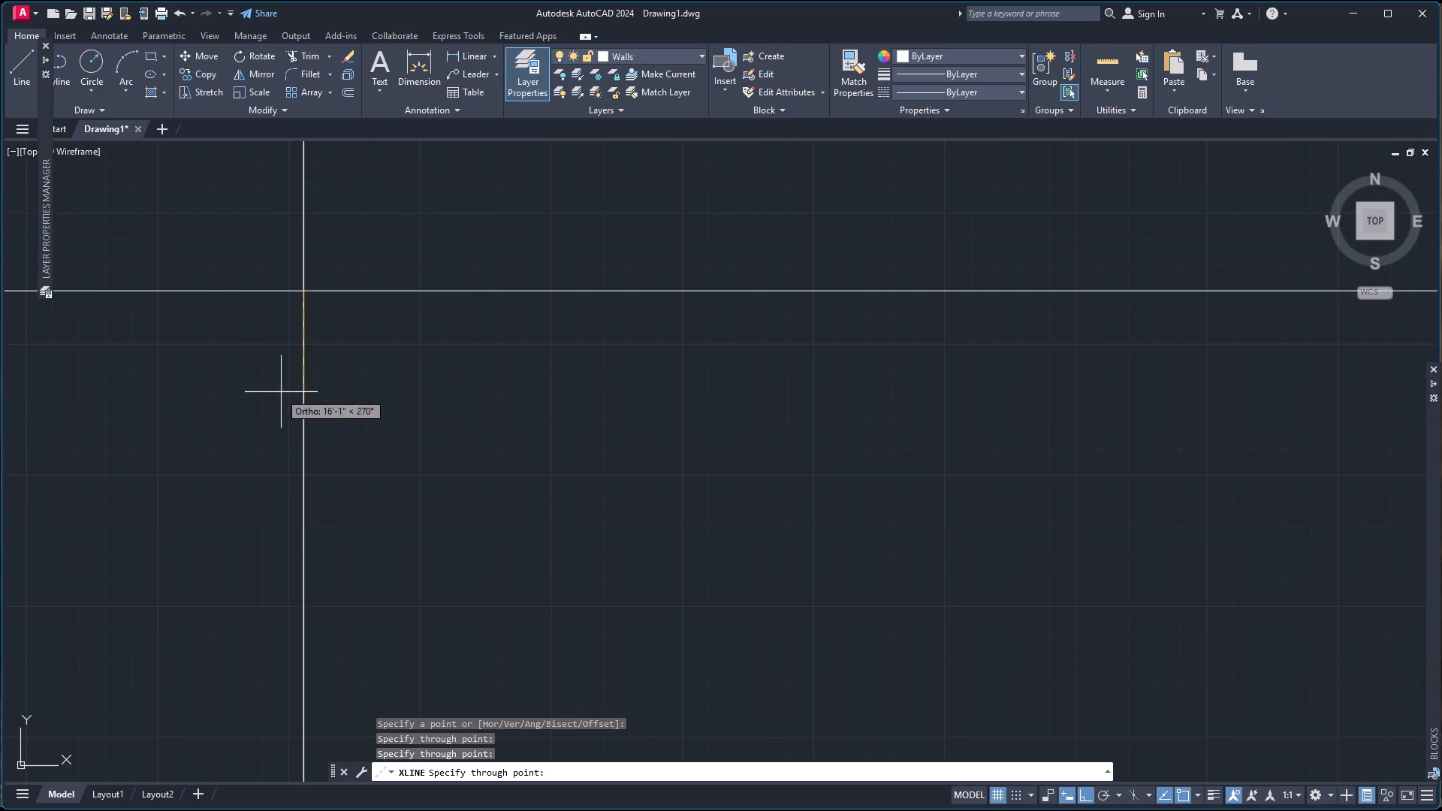
{"action": "key", "text": "Escape"}
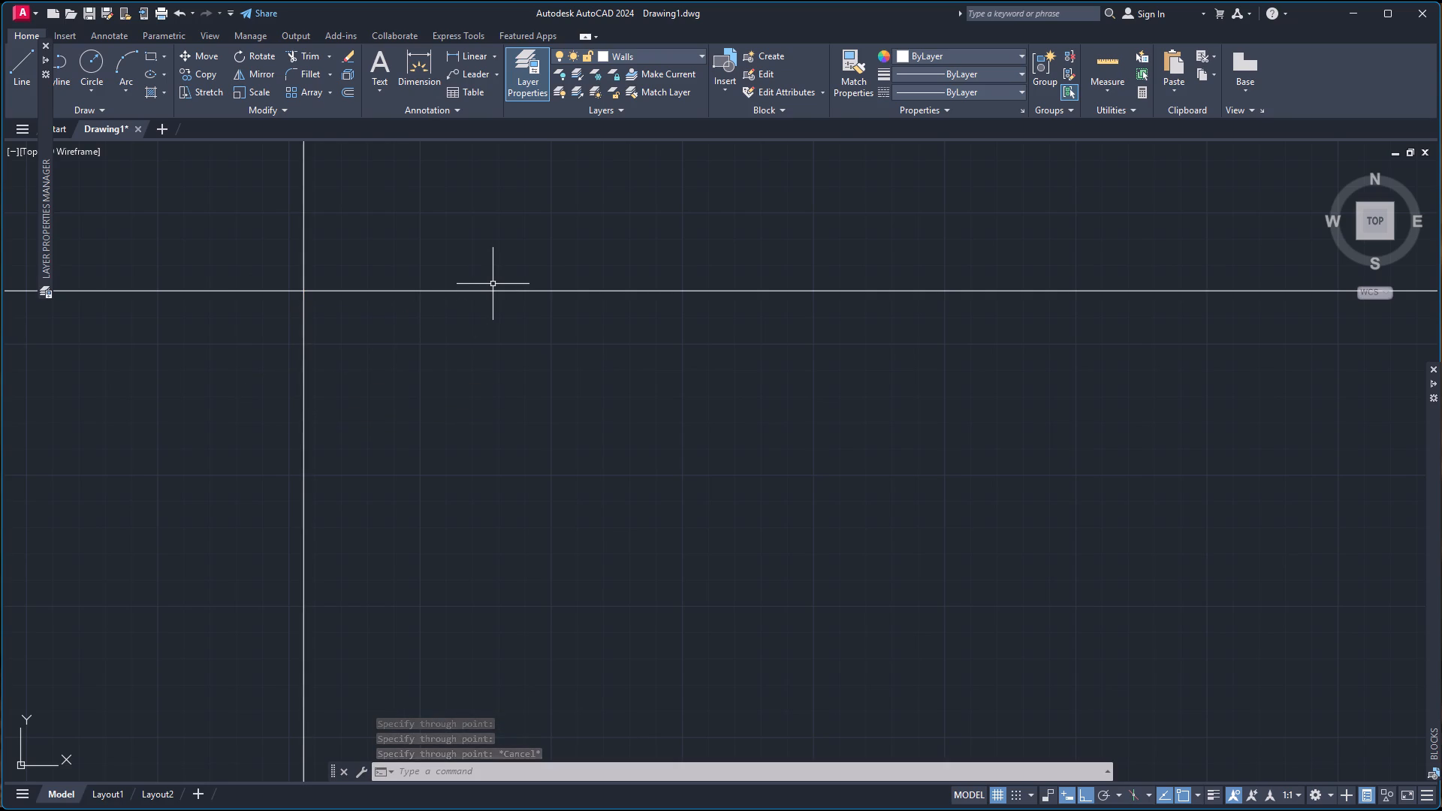
Offset the horizontal construction line 9" downward using the Through option.
{"action": "key", "text": "o"}
{"action": "key", "text": "Return"}
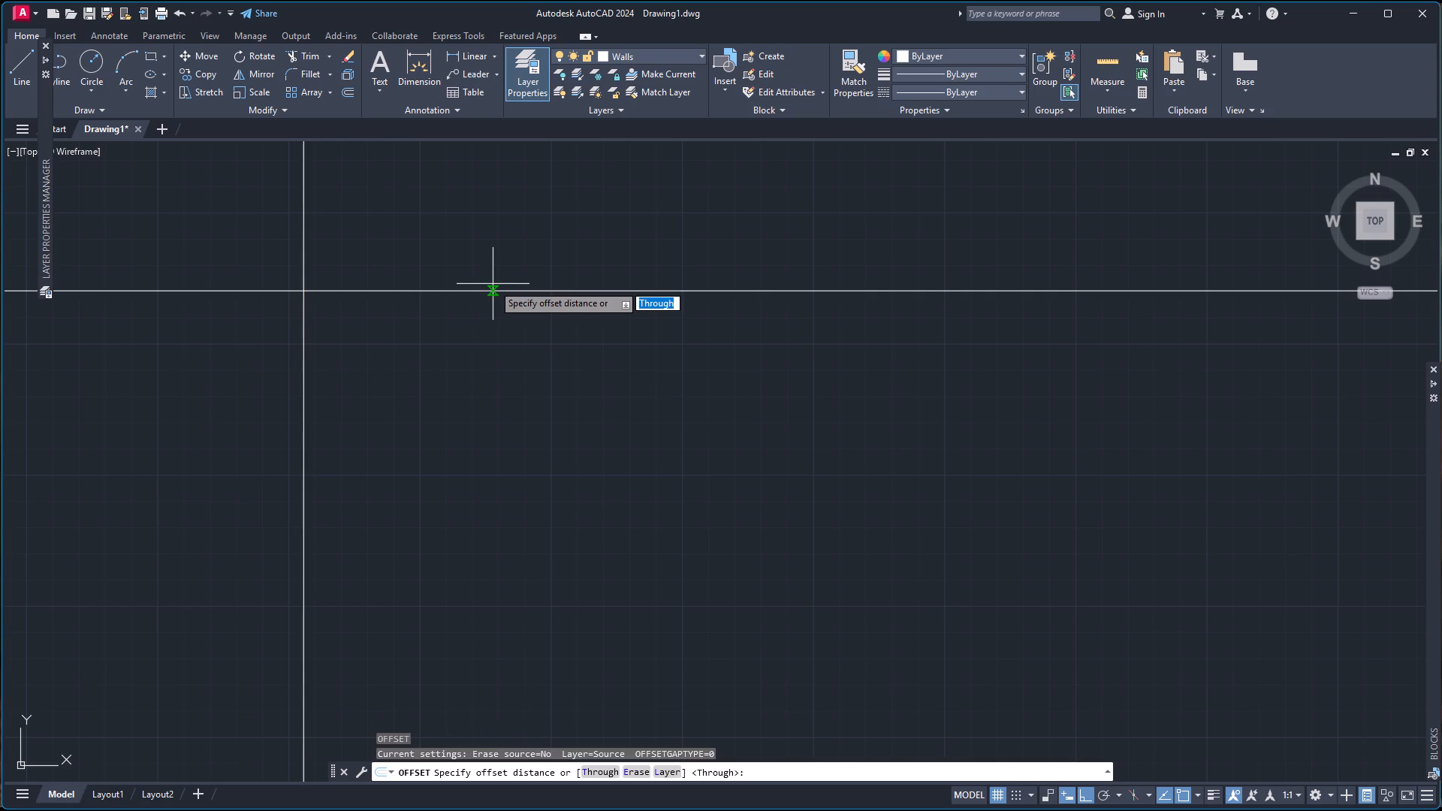
{"action": "key", "text": "Return"}
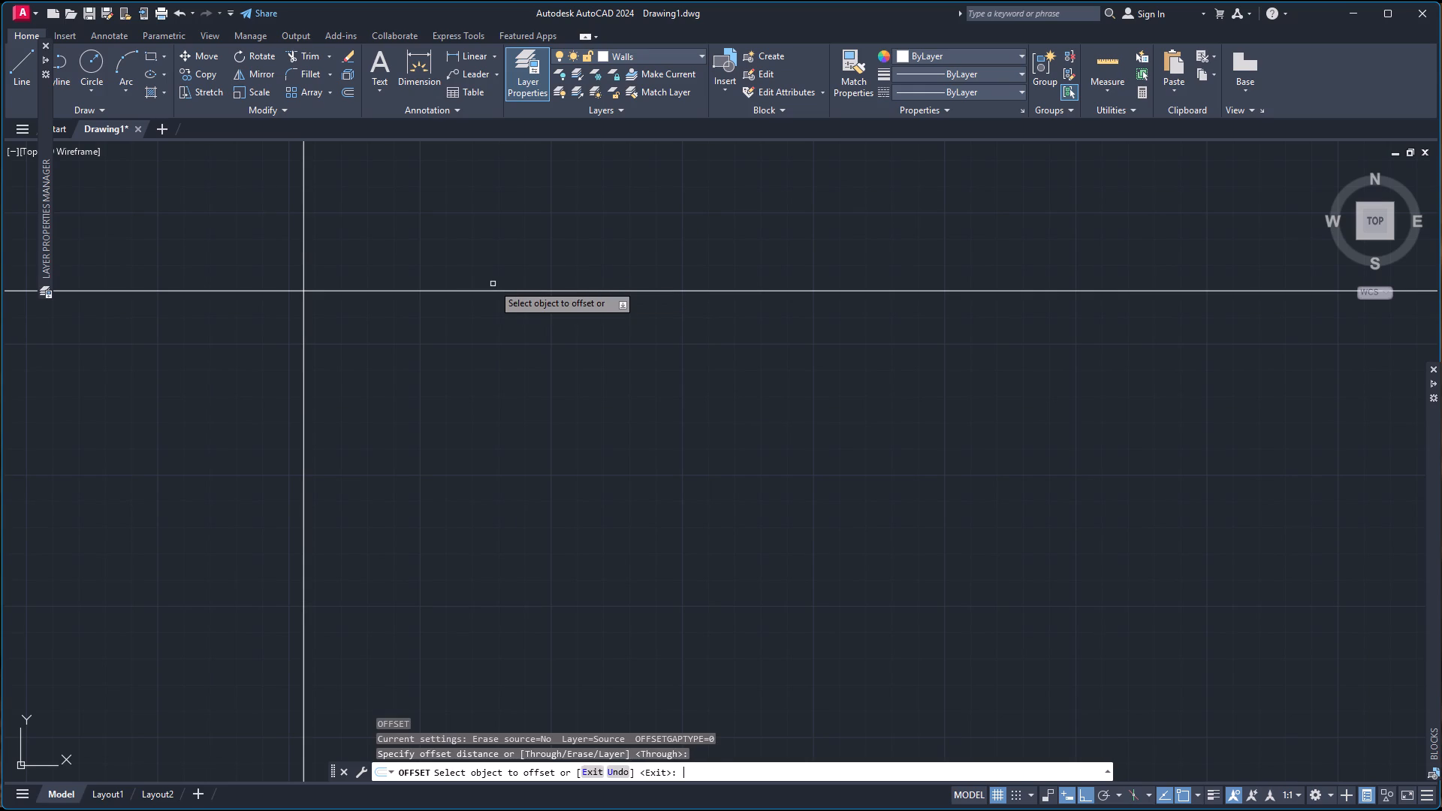
{"action": "left_click", "coordinate": [653, 290]}
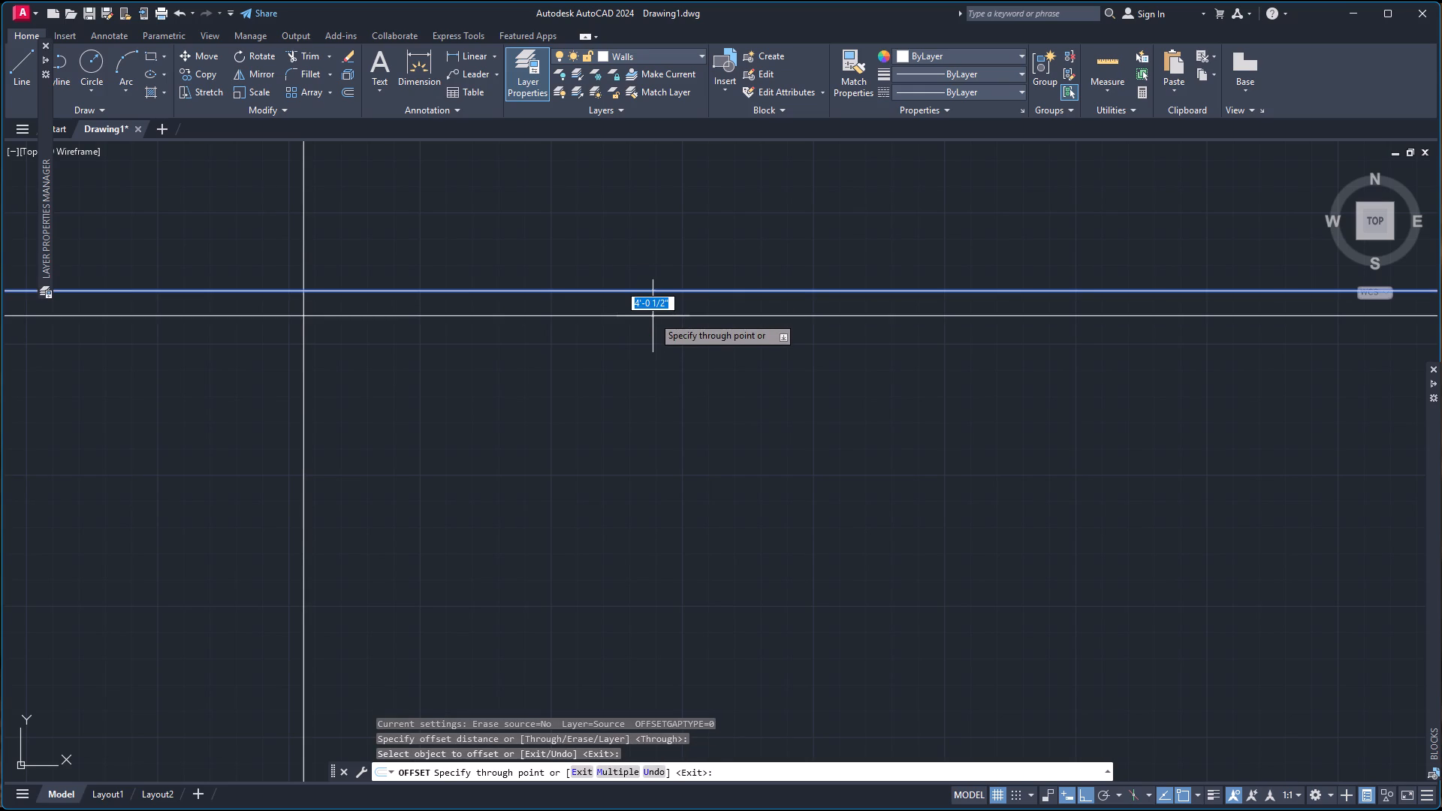
{"action": "key", "text": "9"}
{"action": "key", "text": "Return"}
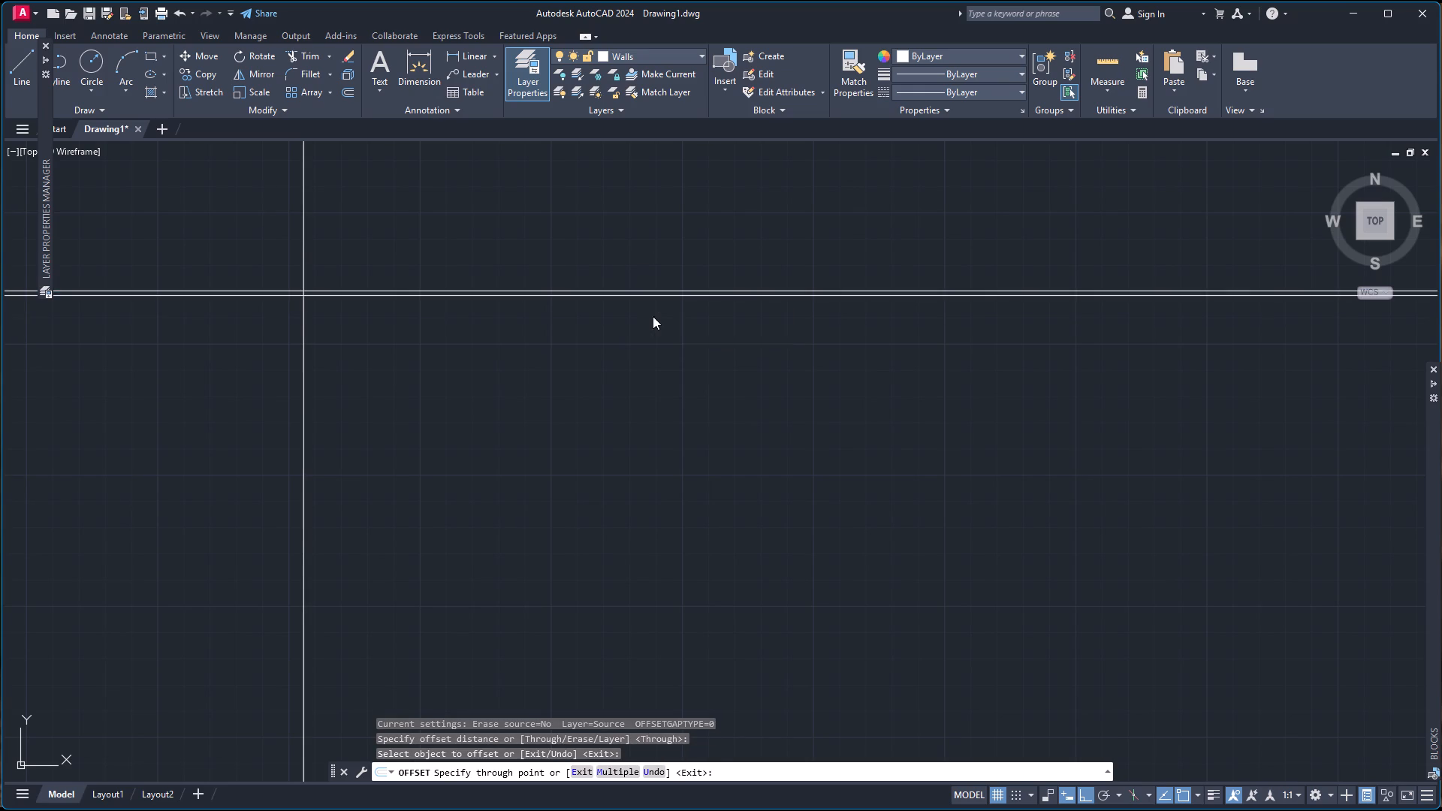
Offset the vertical construction line 9" to the right for the outer wall thickness.
{"action": "scroll", "coordinate": [126, 237], "scroll_direction": "up", "scroll_amount": 1}
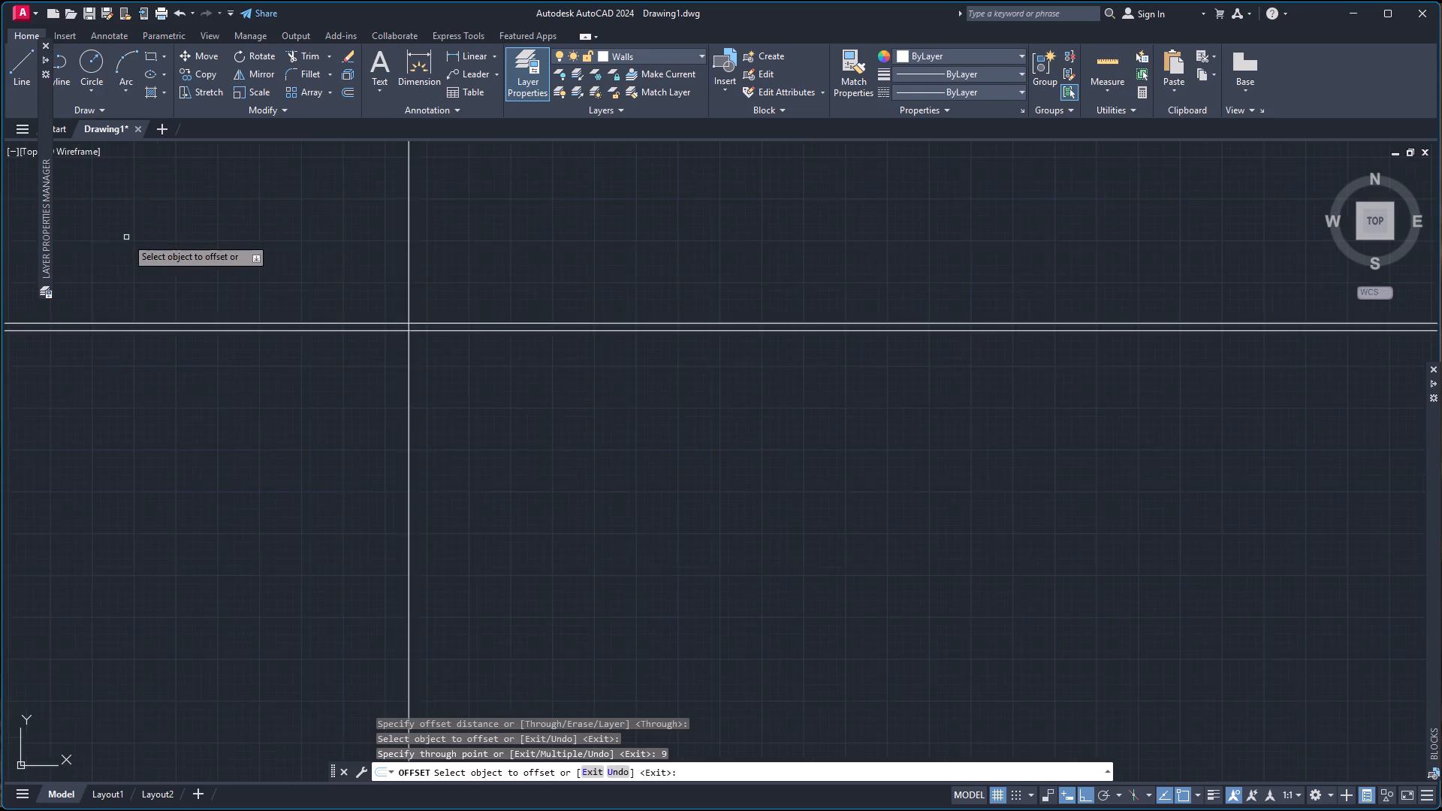
{"action": "scroll", "coordinate": [126, 237], "scroll_direction": "up", "scroll_amount": 2}
{"action": "scroll", "coordinate": [881, 536], "scroll_direction": "down", "scroll_amount": 3}
{"action": "scroll", "coordinate": [952, 565], "scroll_direction": "up", "scroll_amount": 2}
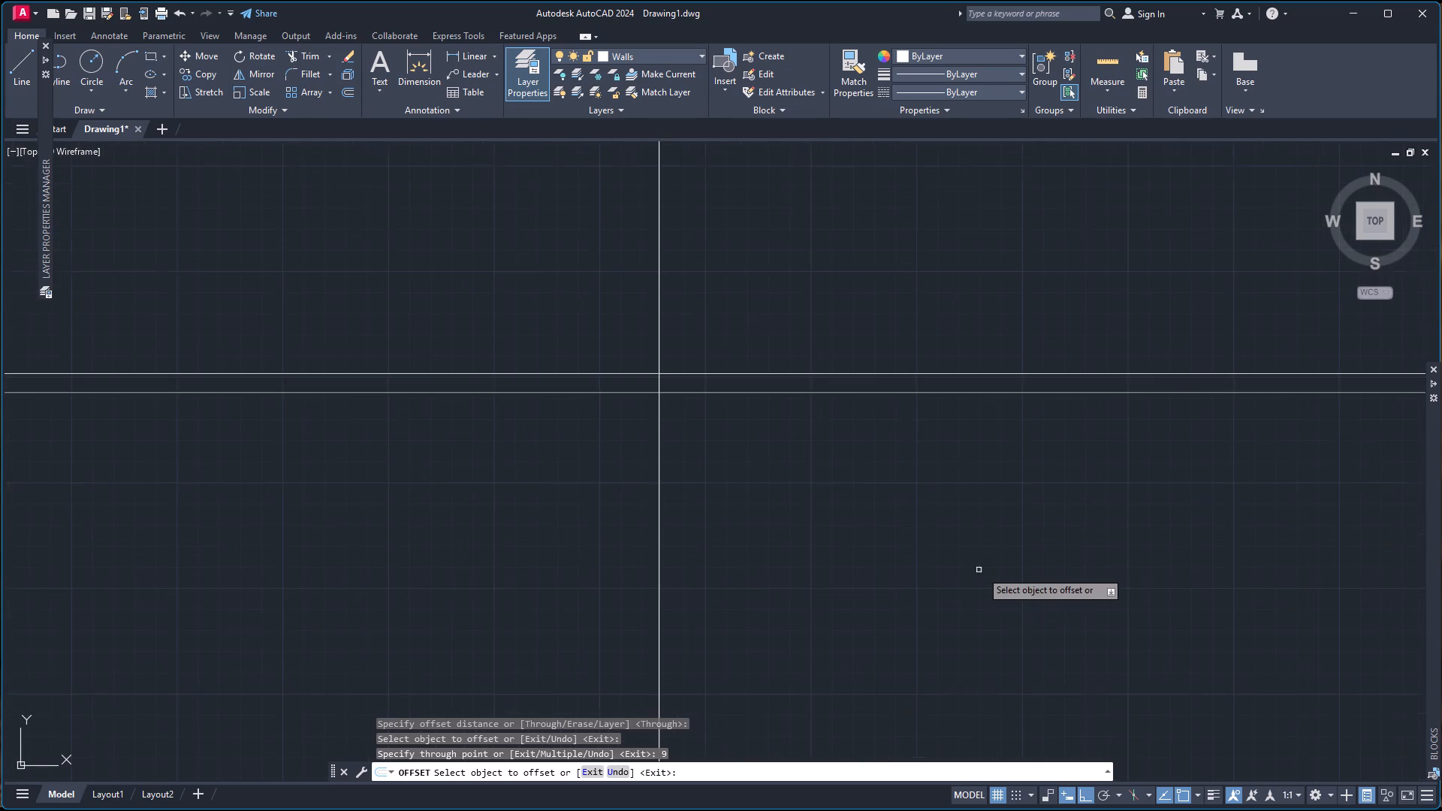
{"action": "scroll", "coordinate": [984, 572], "scroll_direction": "up", "scroll_amount": 2}
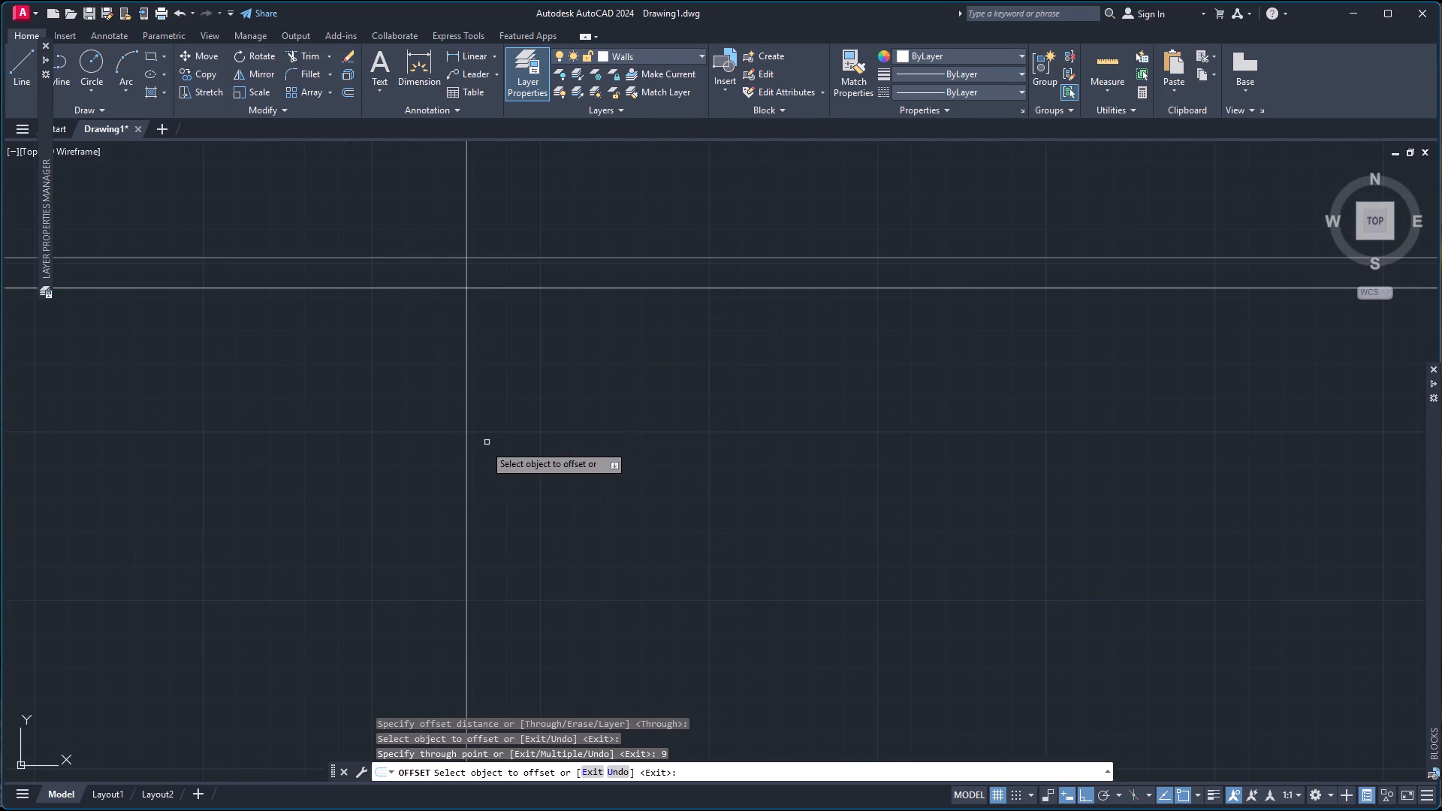
{"action": "left_click", "coordinate": [467, 471]}
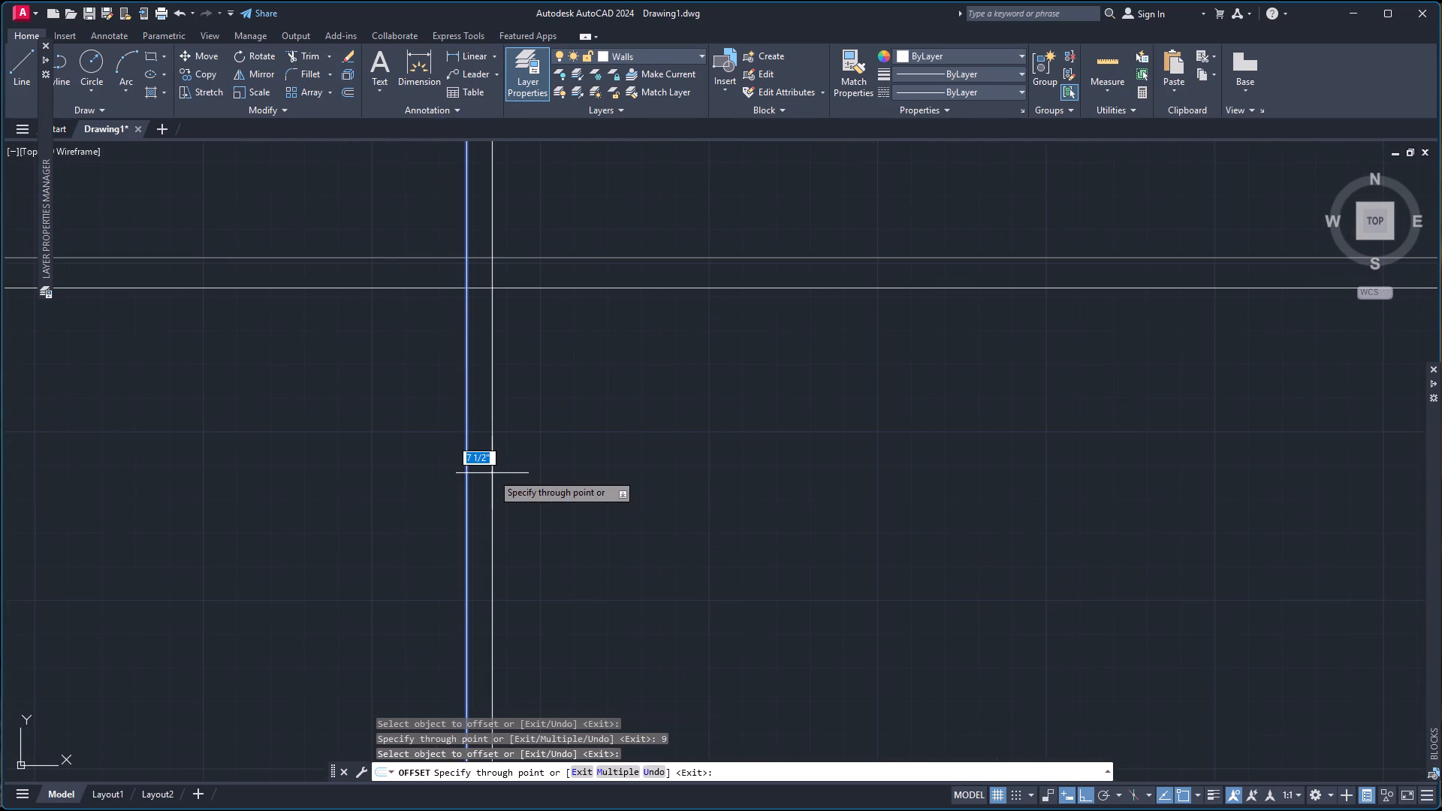
{"action": "key", "text": "9"}
{"action": "key", "text": "Return"}
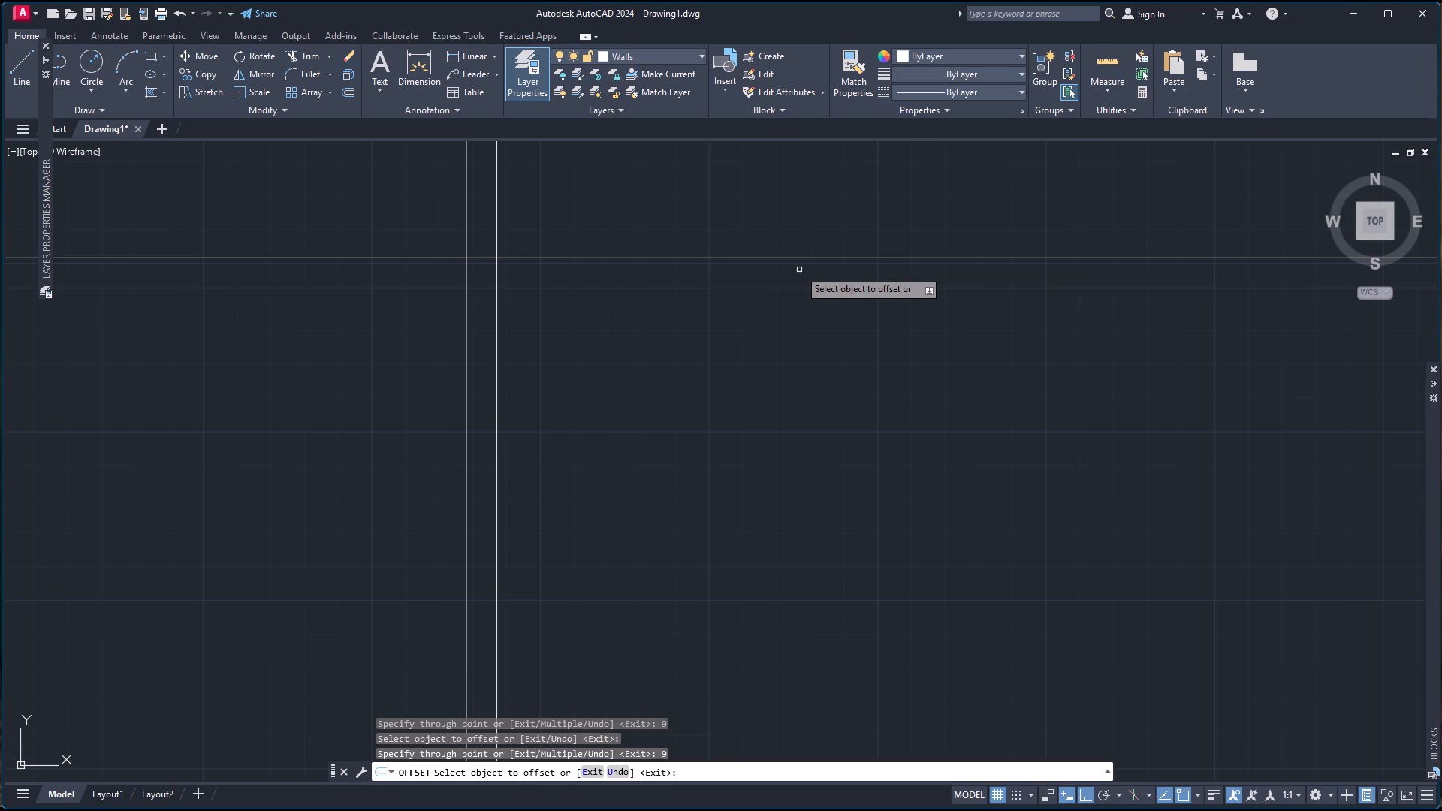
Offset the outer wall's inner vertical line 10'-3" to the right, and offset that copy another 6" to the right.
{"action": "left_click", "coordinate": [496, 489]}
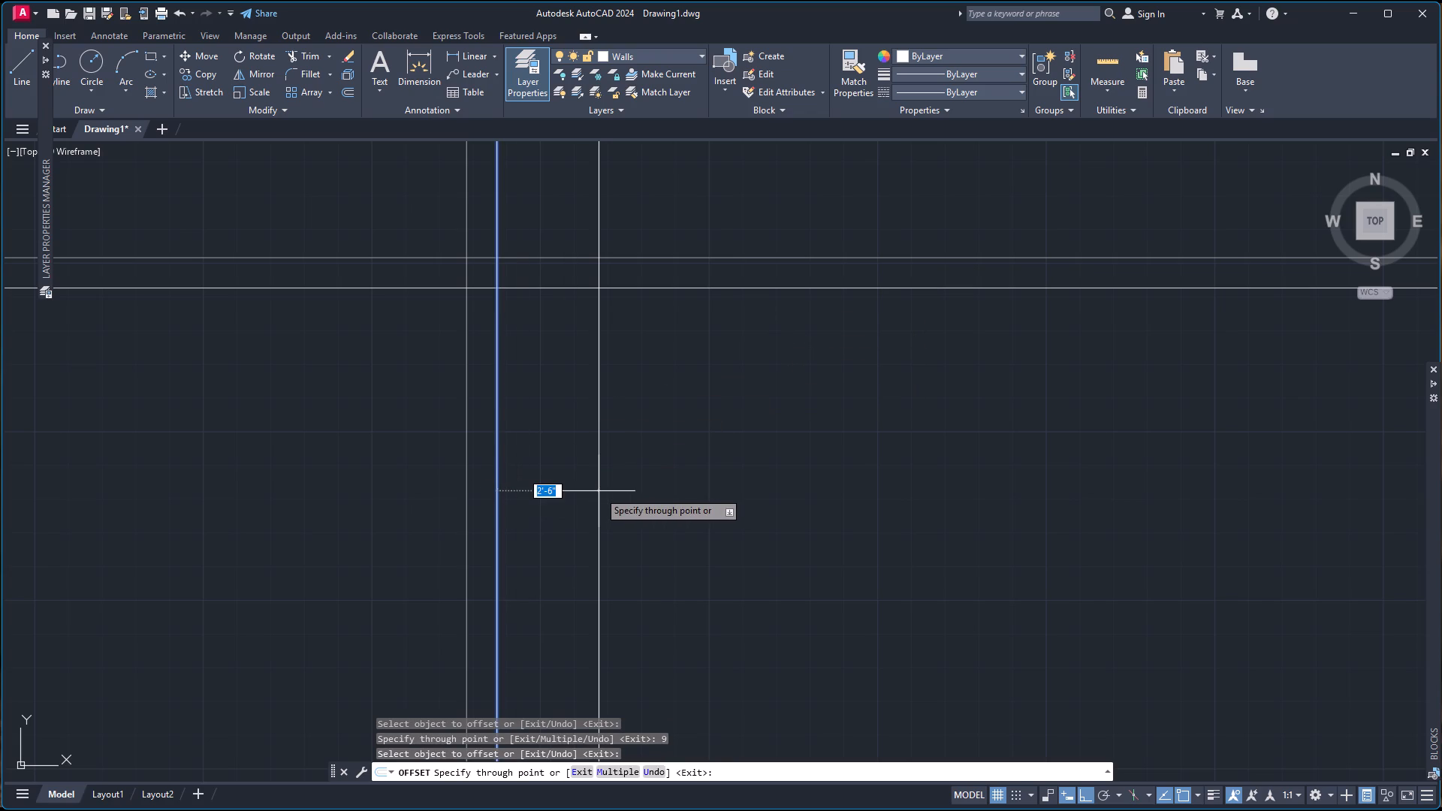
{"action": "type", "text": "10'-"}
{"action": "key", "text": "3"}
{"action": "key", "text": "Return"}
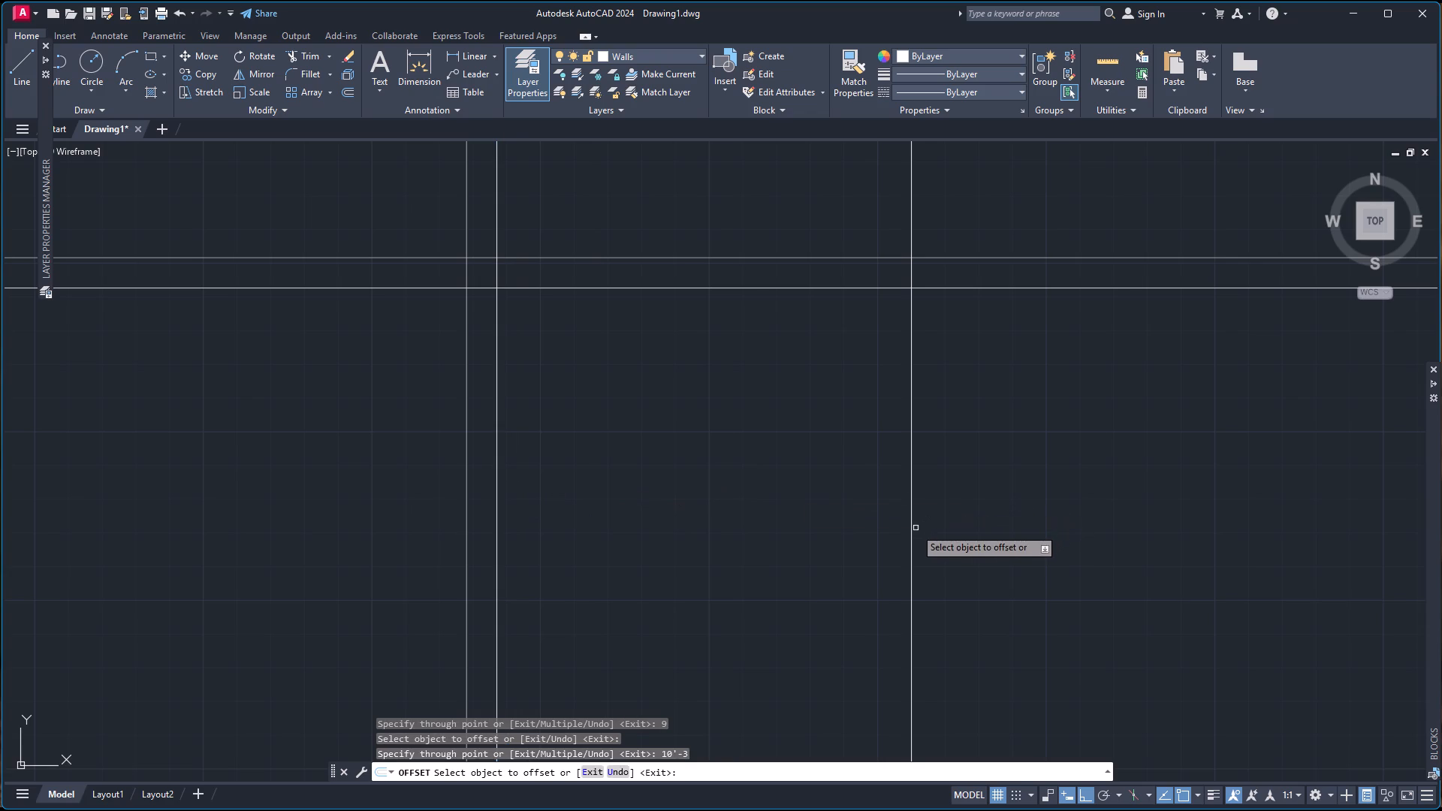
{"action": "left_click", "coordinate": [913, 532]}
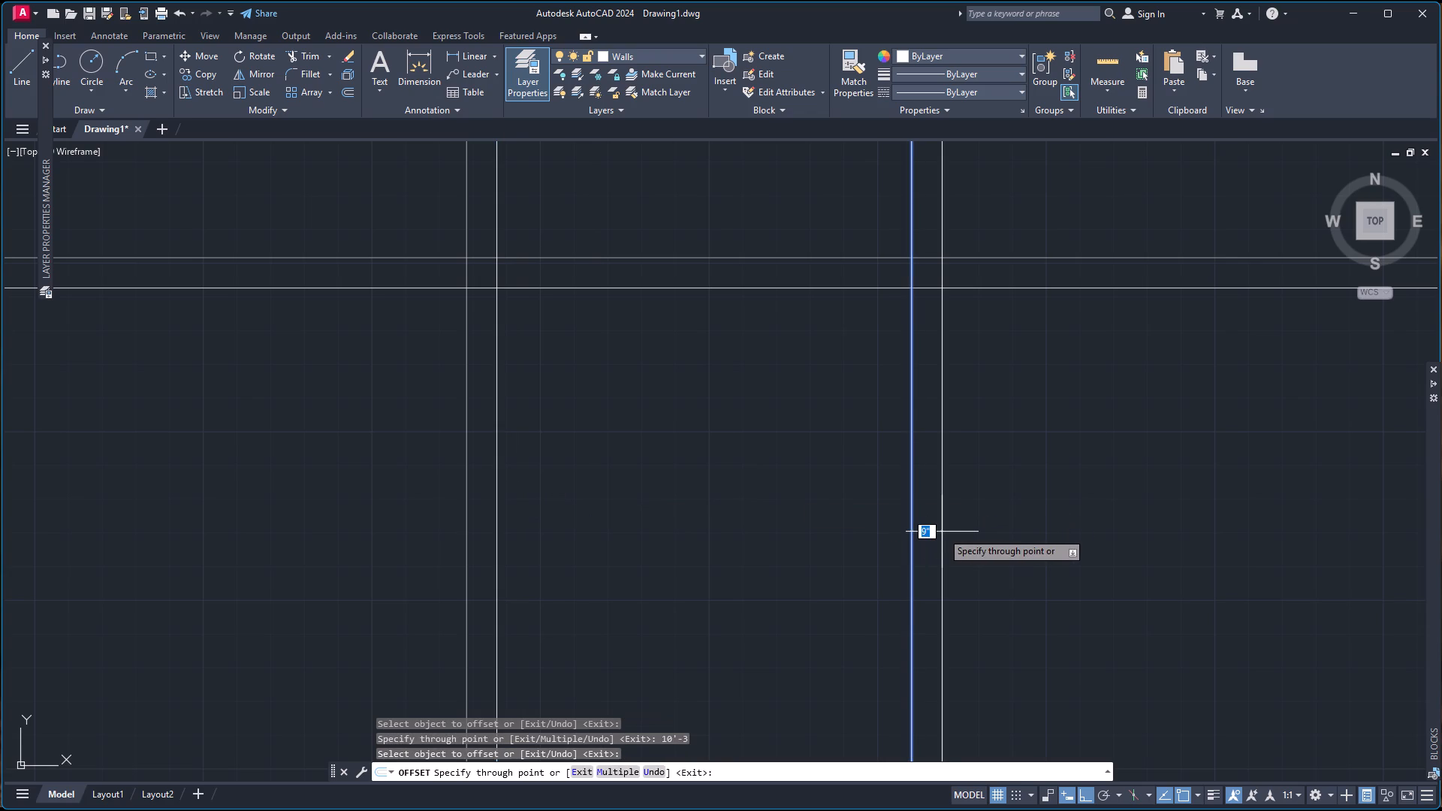
{"action": "key", "text": "6"}
{"action": "key", "text": "Return"}
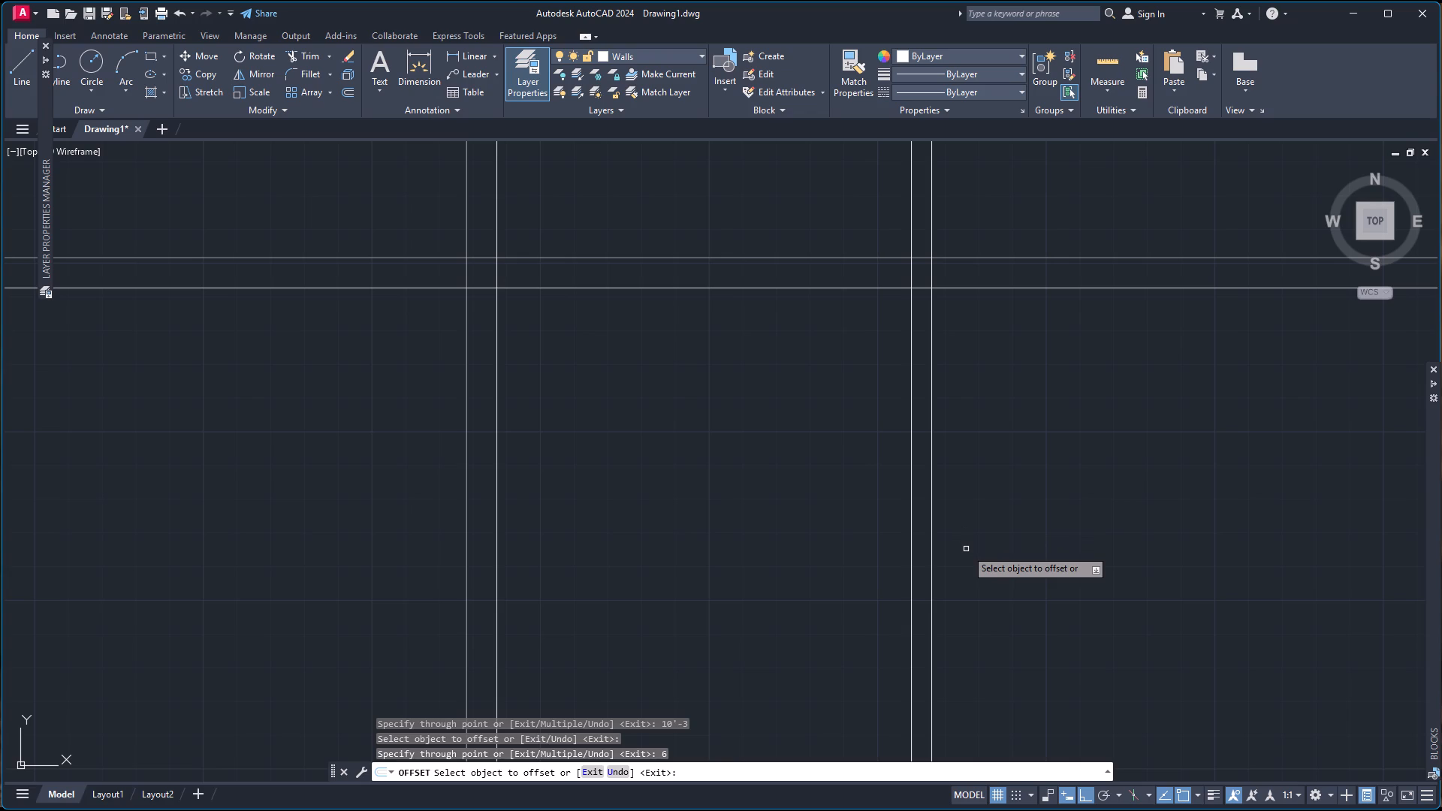
Offset the rightmost vertical line 11' to the right, and offset that copy another 6" to the right.
{"action": "left_click", "coordinate": [931, 558]}
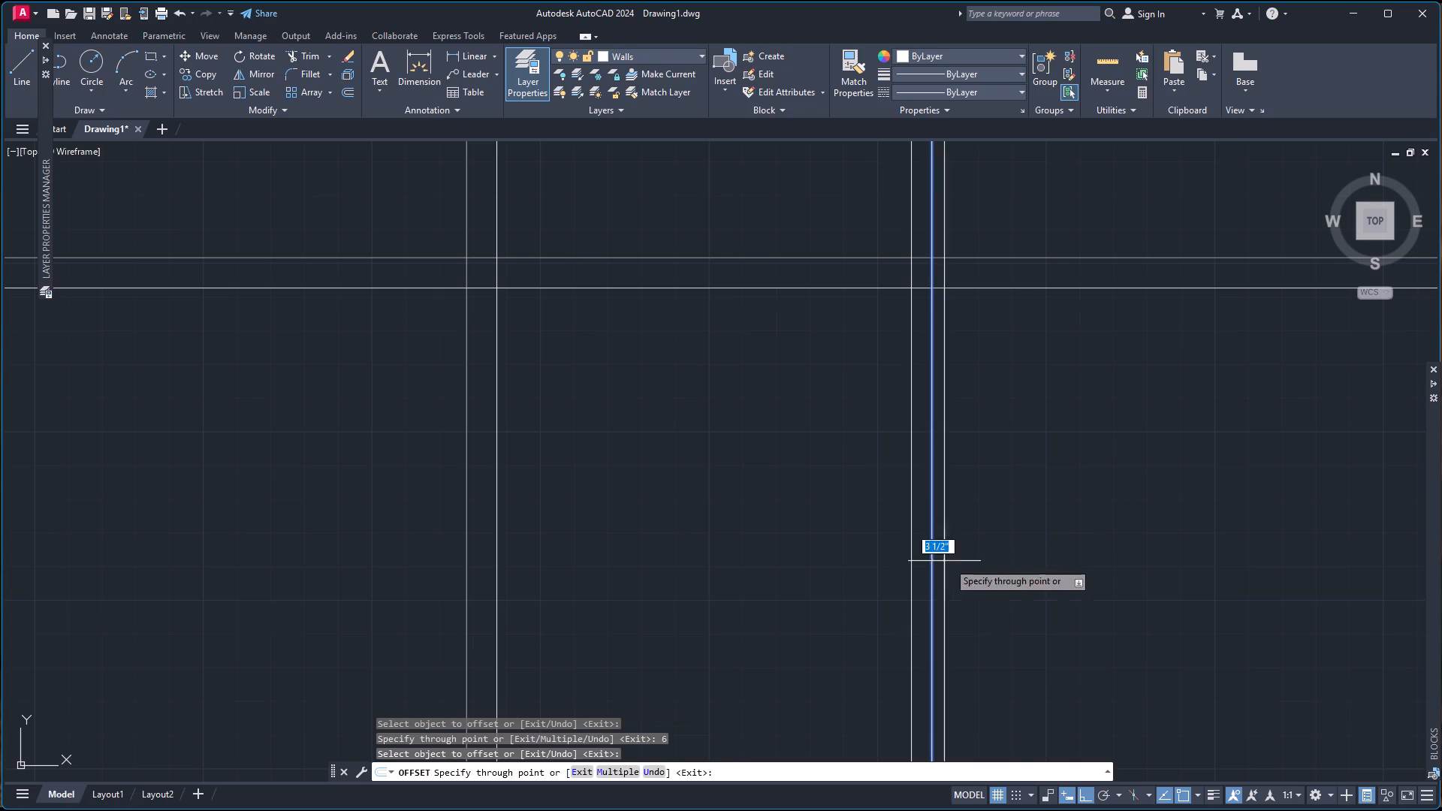
{"action": "type", "text": "11'"}
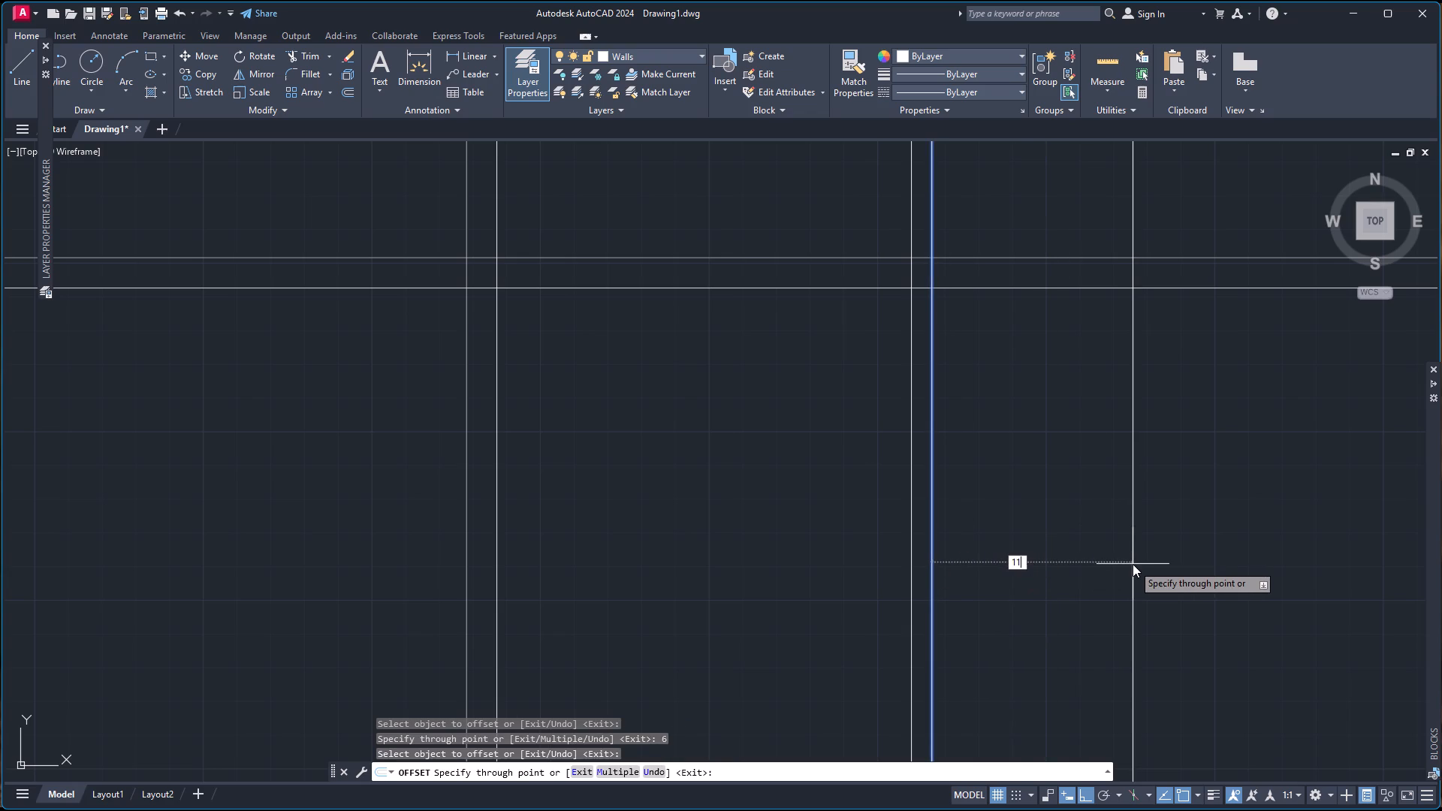
{"action": "key", "text": "Return"}
{"action": "scroll", "coordinate": [1182, 542], "scroll_direction": "down", "scroll_amount": 4}
{"action": "scroll", "coordinate": [1312, 576], "scroll_direction": "up", "scroll_amount": 4}
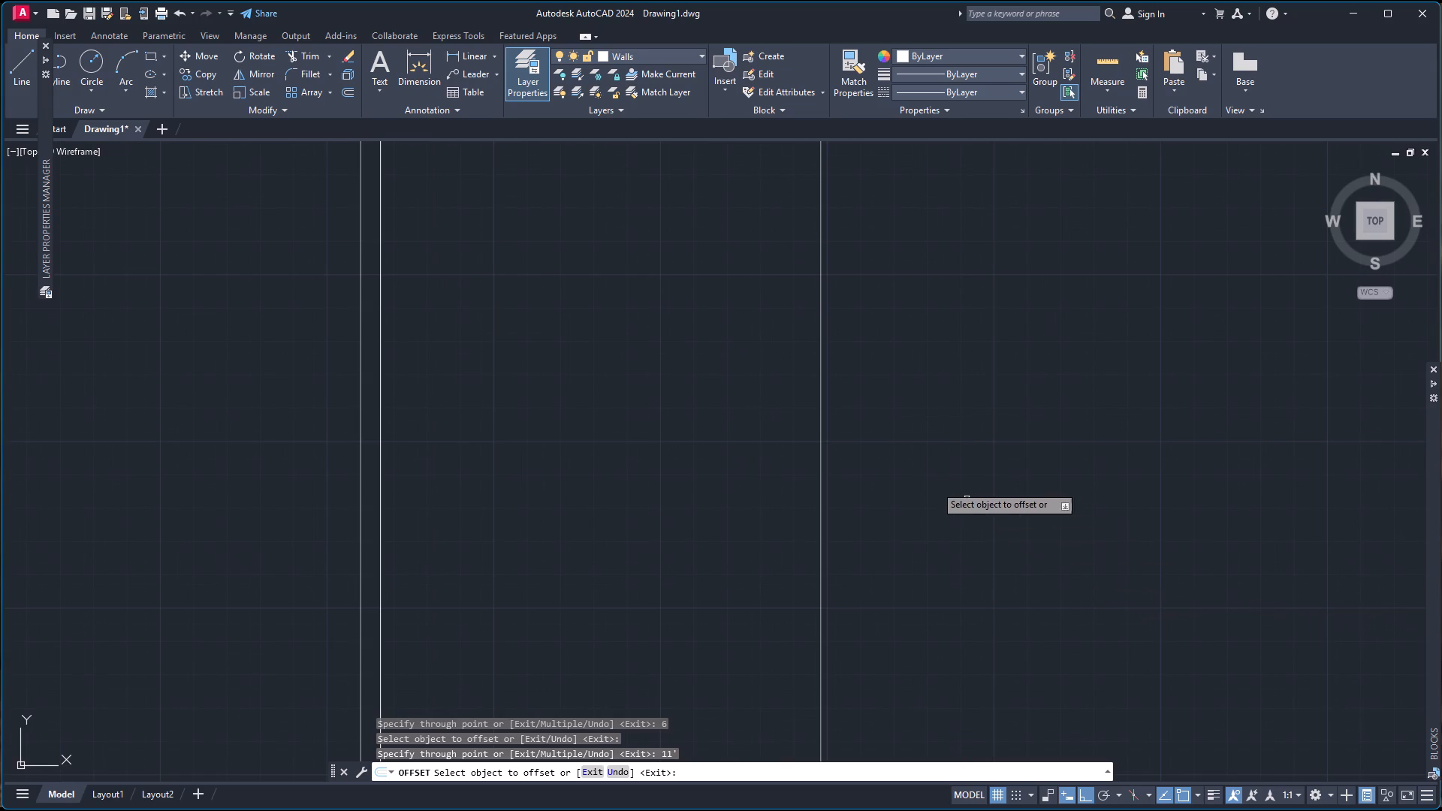
{"action": "left_click", "coordinate": [819, 476]}
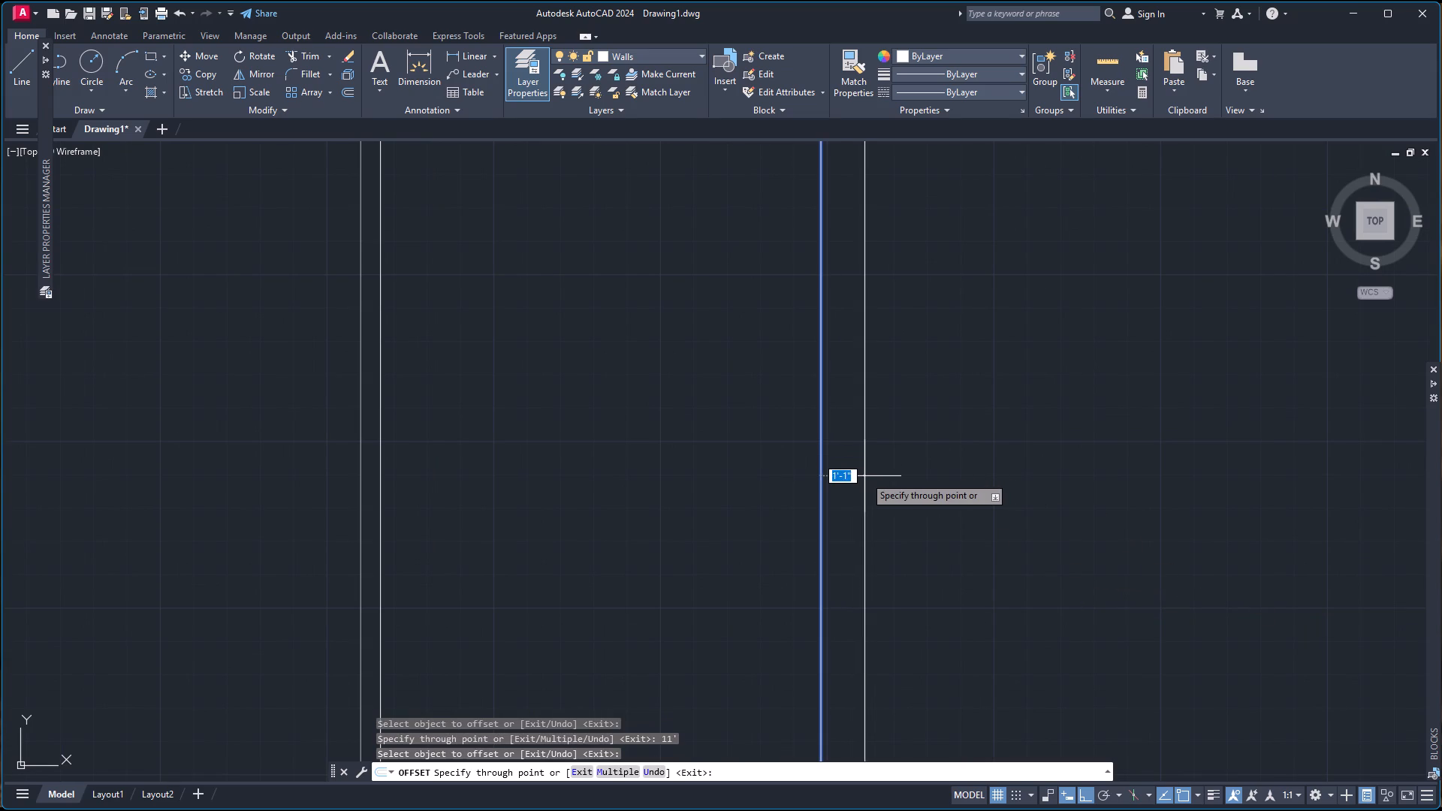
{"action": "key", "text": "6"}
{"action": "key", "text": "Return"}
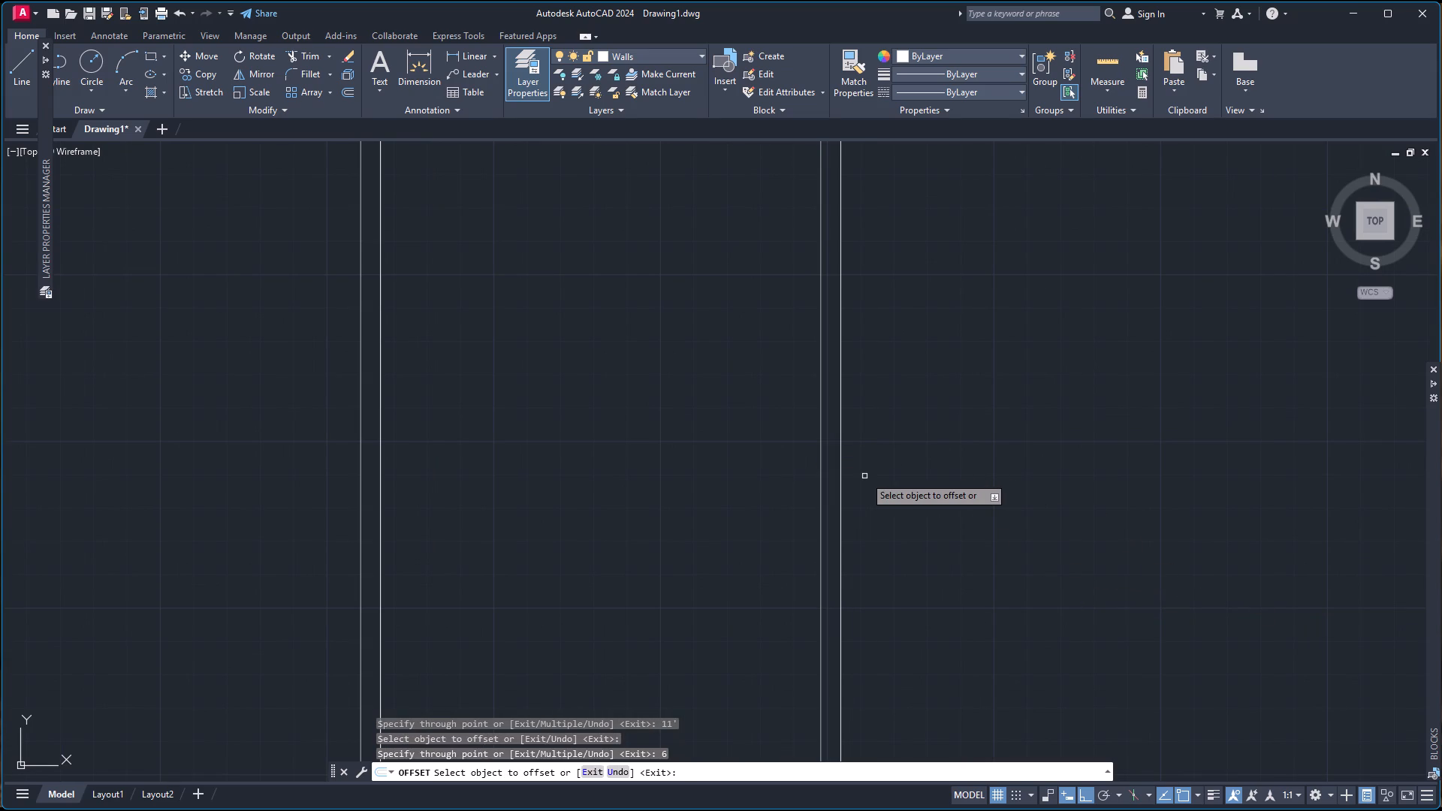
Offset the lower horizontal construction line 11' downward.
{"action": "scroll", "coordinate": [864, 401], "scroll_direction": "down", "scroll_amount": 3}
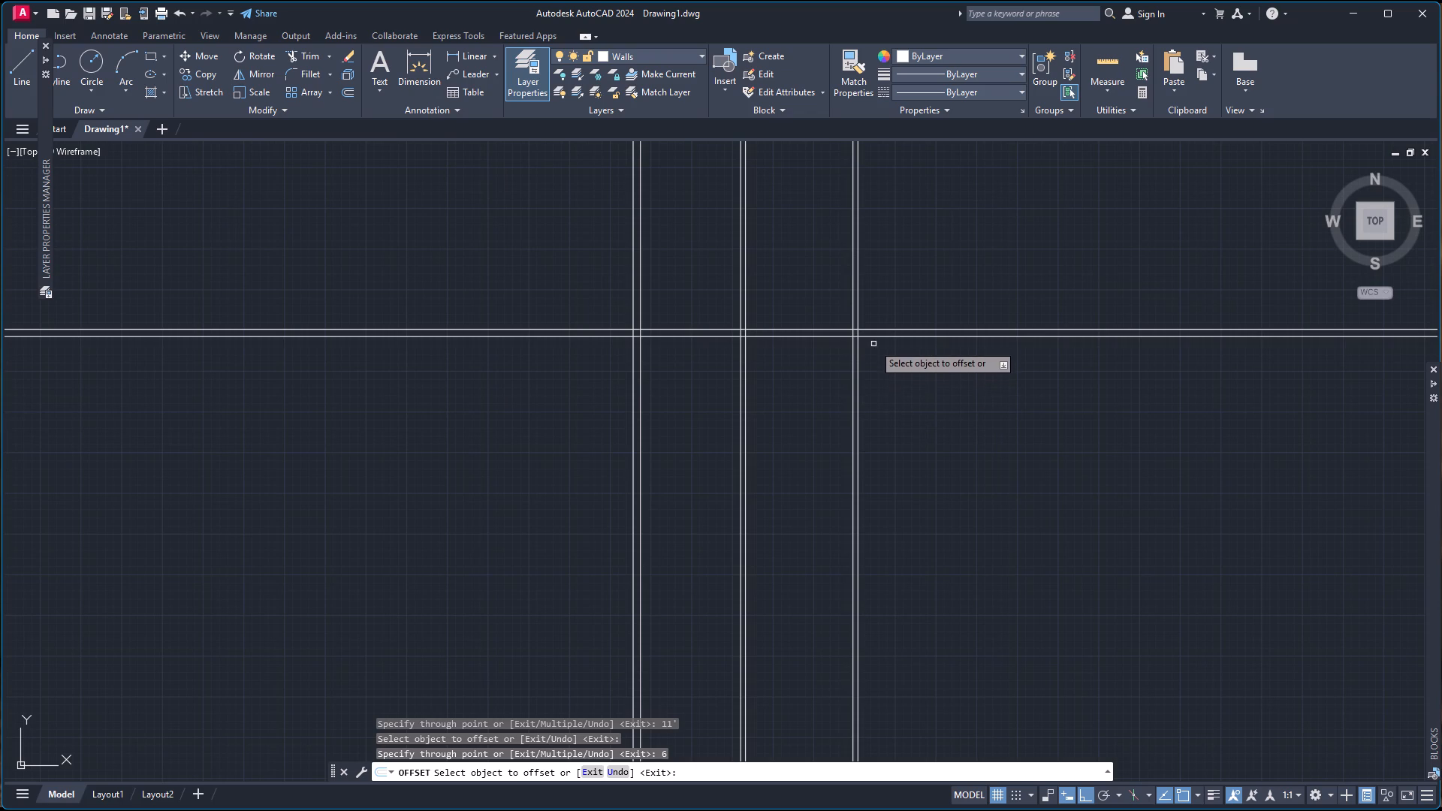
{"action": "left_click", "coordinate": [798, 335]}
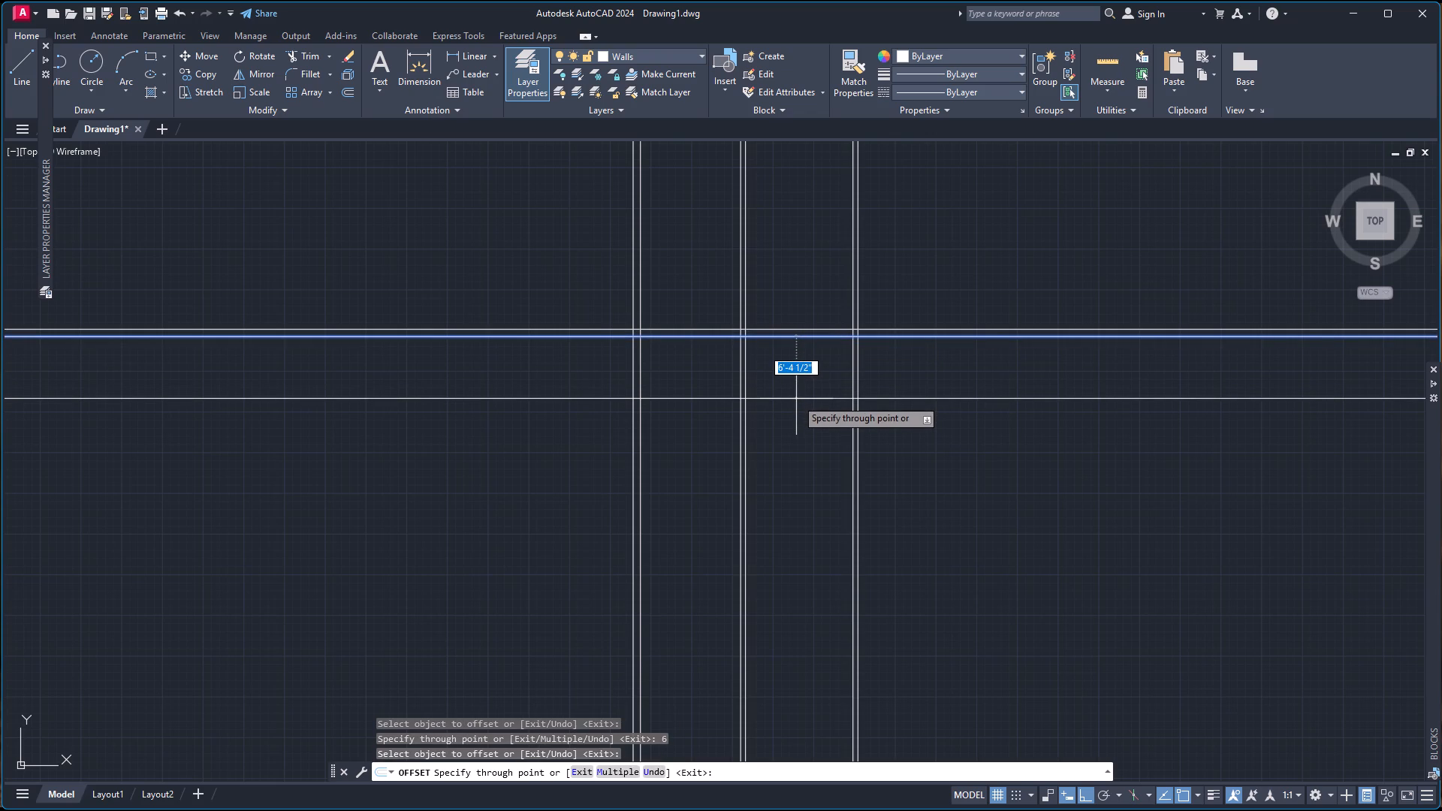
{"action": "type", "text": "11'"}
{"action": "key", "text": "Return"}
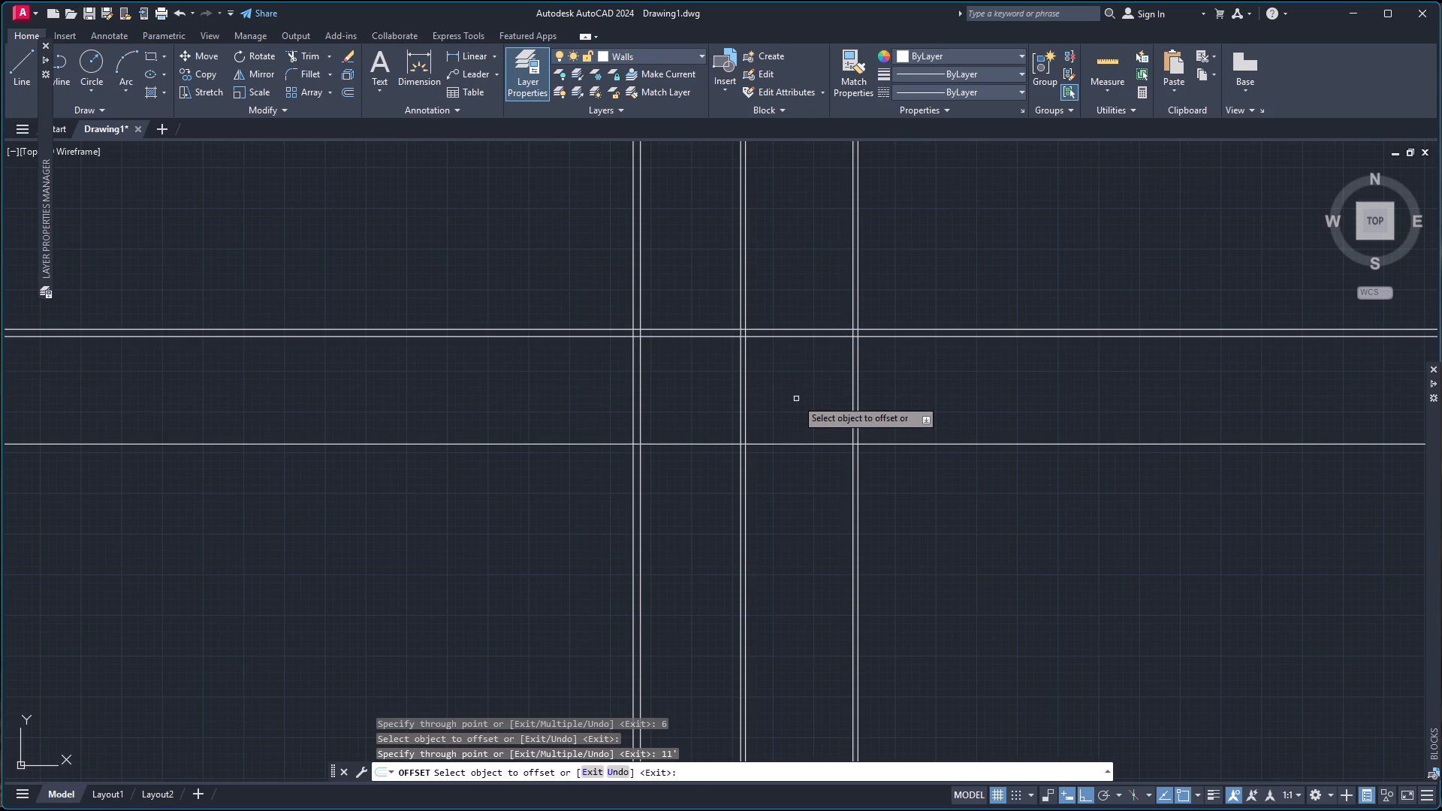
Offset the lowest horizontal construction line 6" downward for the interior wall thickness.
{"action": "left_click", "coordinate": [790, 442]}
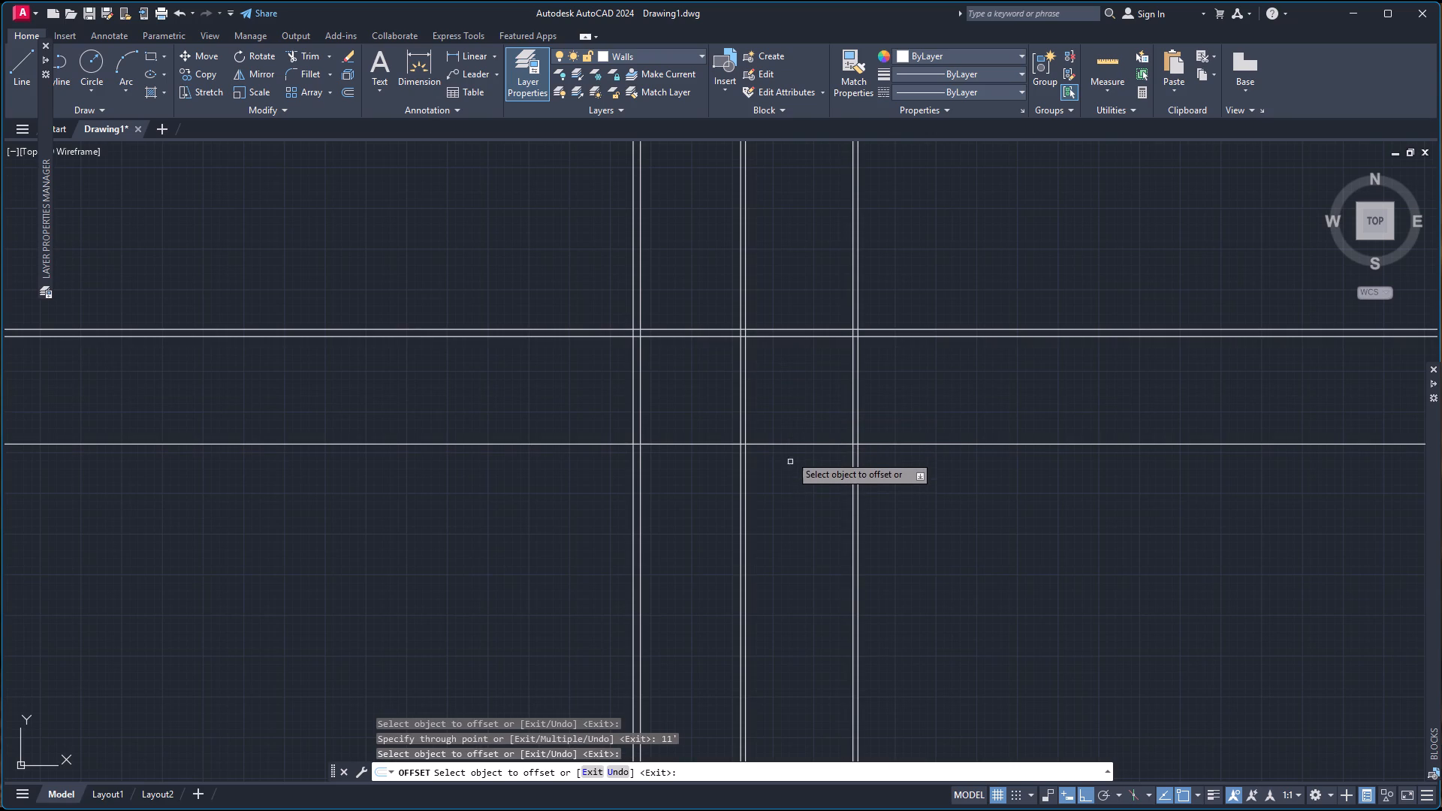
{"action": "left_click", "coordinate": [791, 443]}
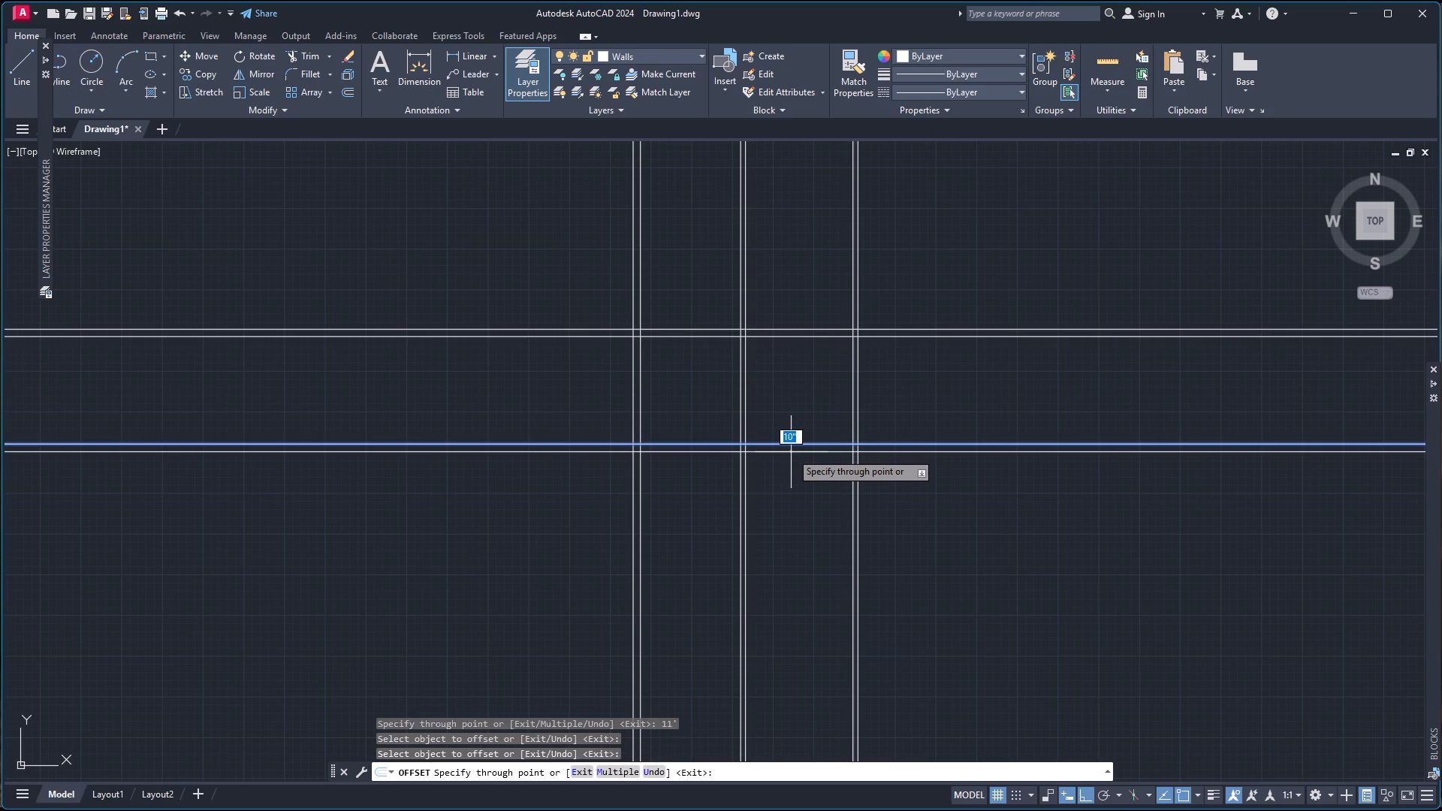
{"action": "key", "text": "6"}
{"action": "key", "text": "Return"}
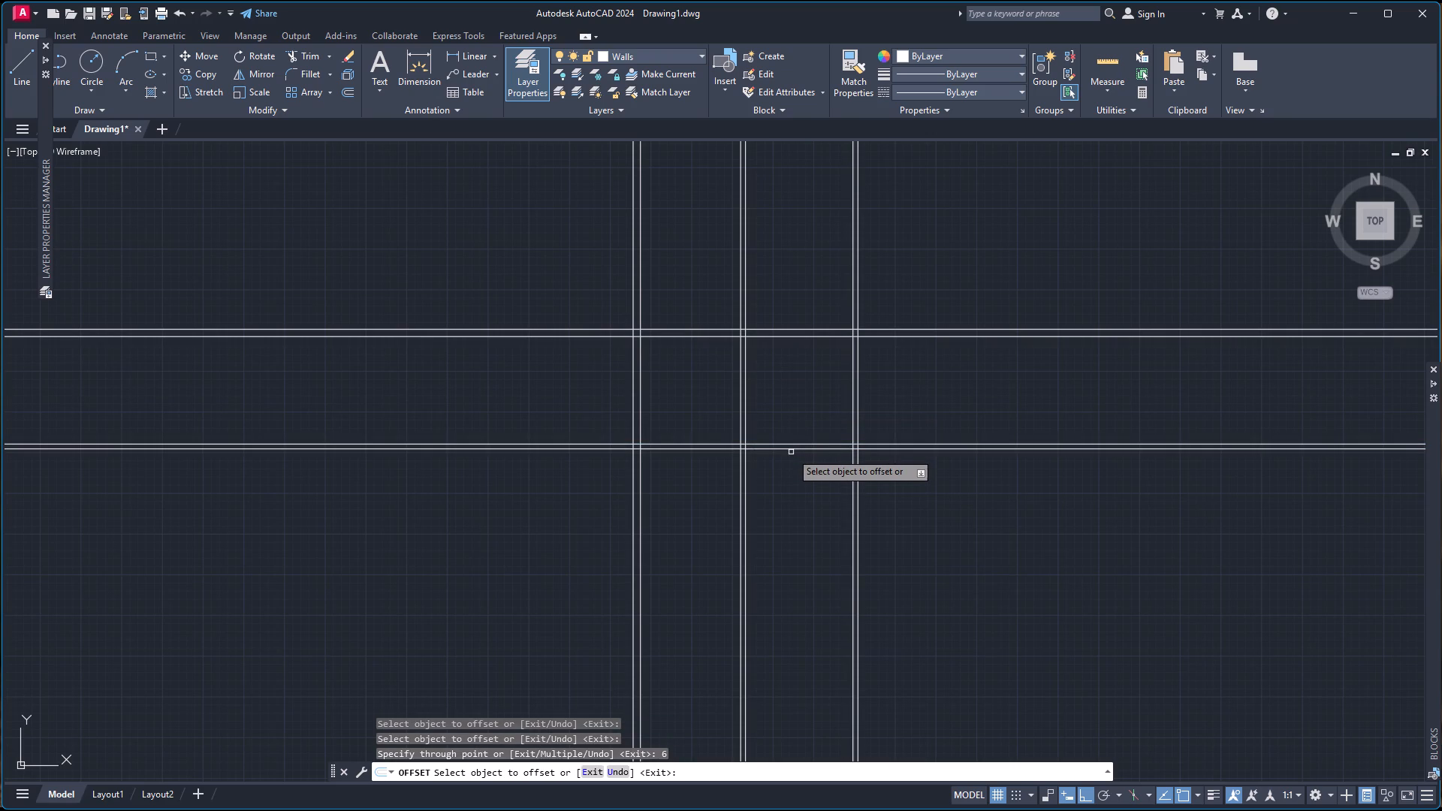
{"action": "key", "text": "Escape"}
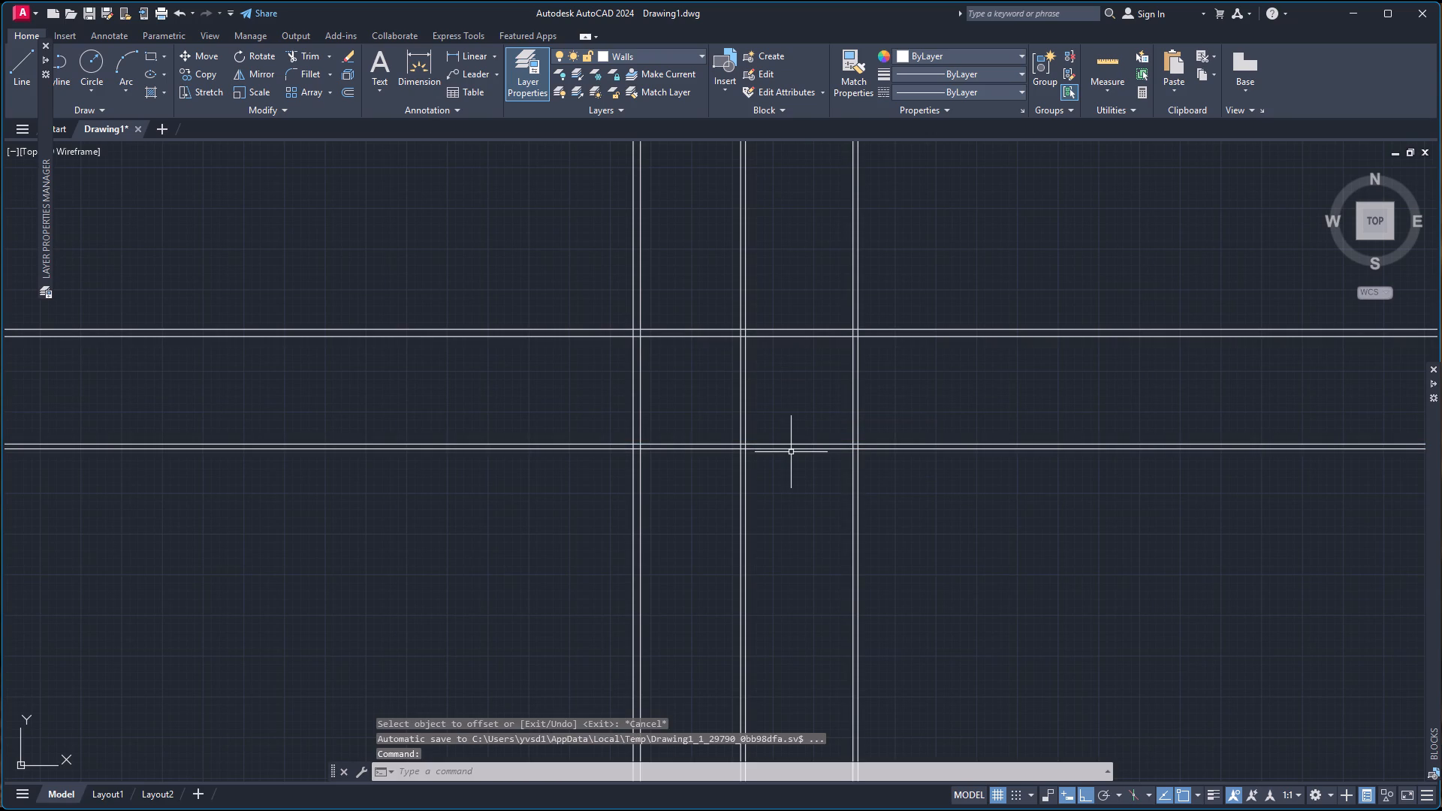
Trim the construction lines that extend beyond the left, top and right outer walls.
{"action": "type", "text": "tr"}
{"action": "key", "text": "Return"}
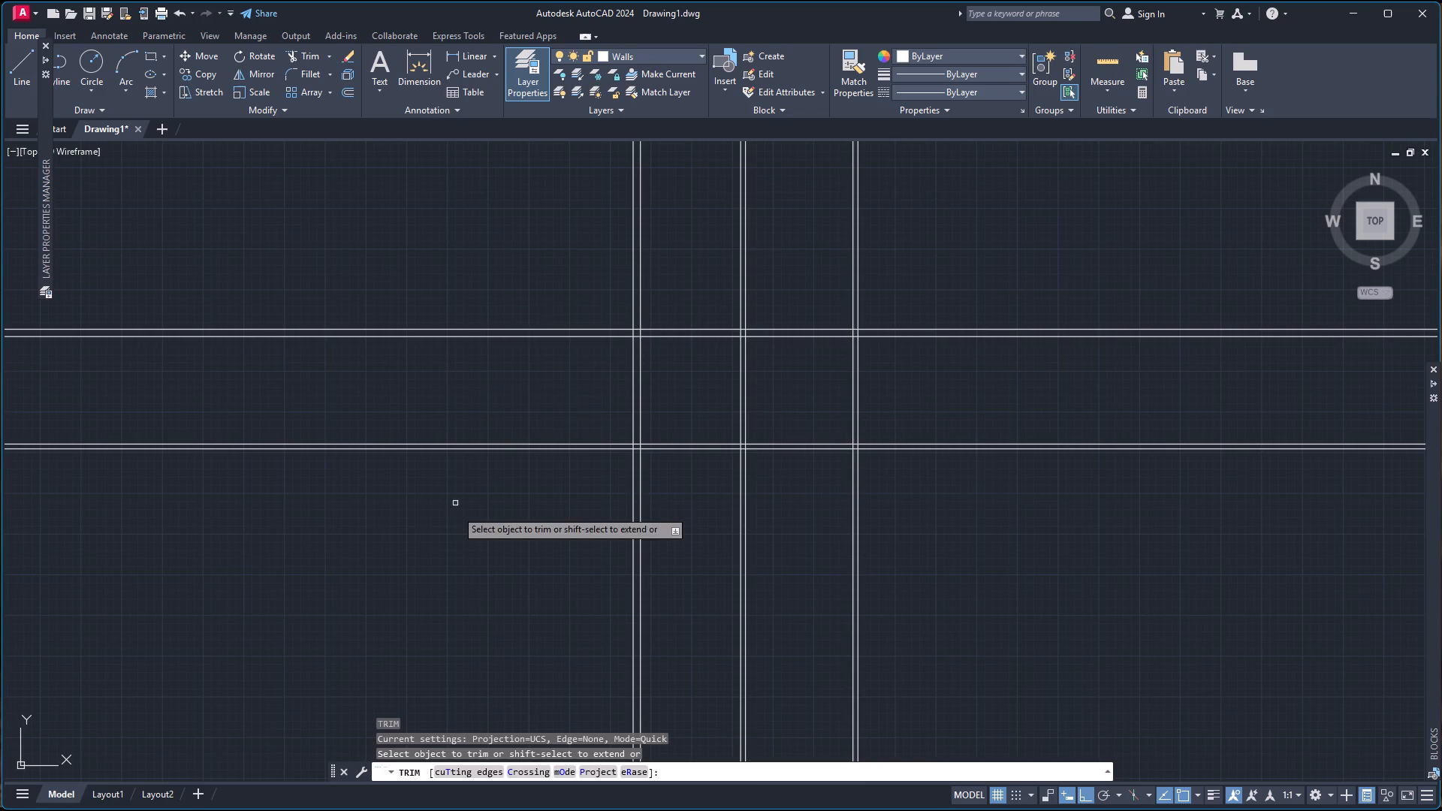
{"action": "left_click_drag", "start_coordinate": [448, 521], "coordinate": [444, 505]}
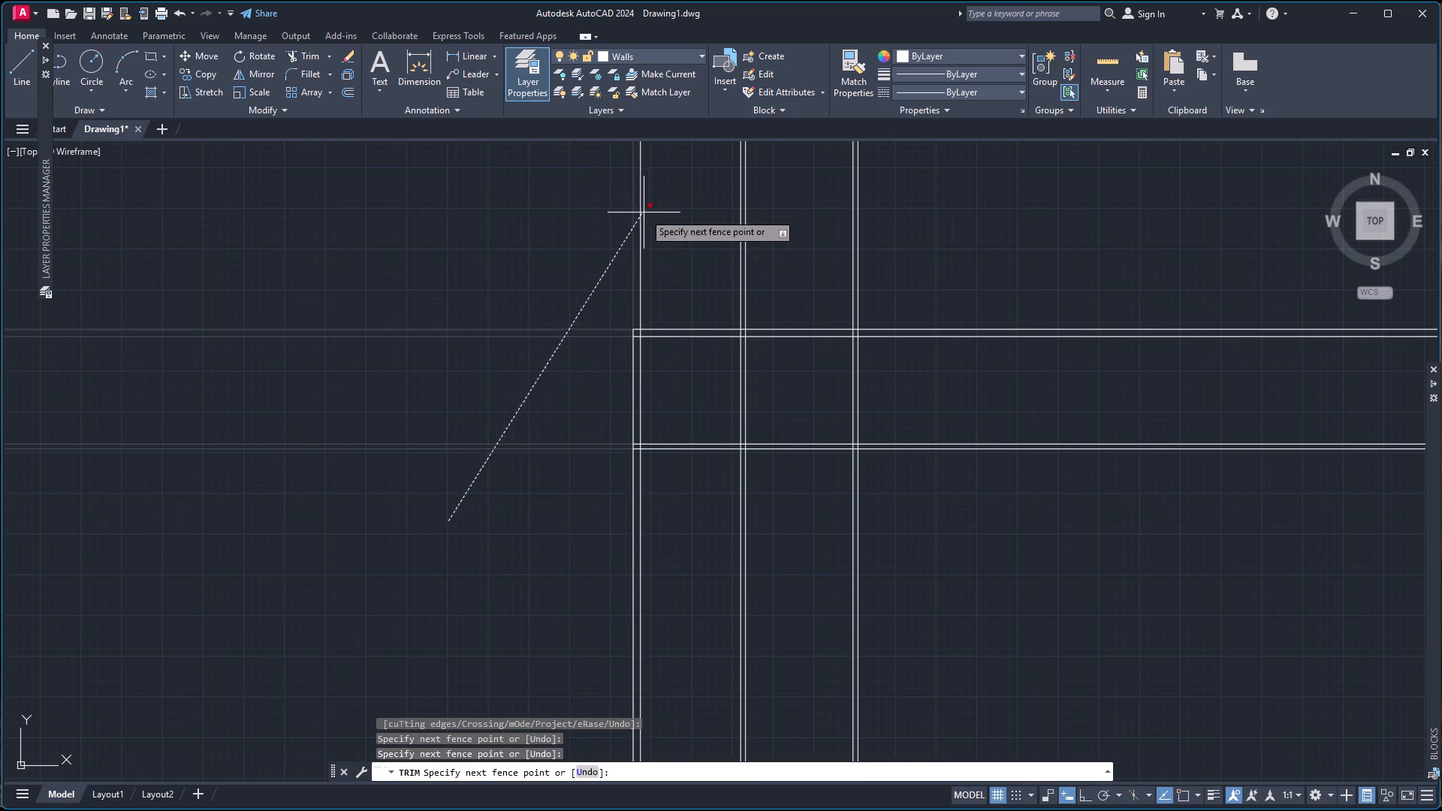
{"action": "left_click", "coordinate": [654, 208]}
{"action": "left_click", "coordinate": [665, 208]}
{"action": "left_click", "coordinate": [907, 252]}
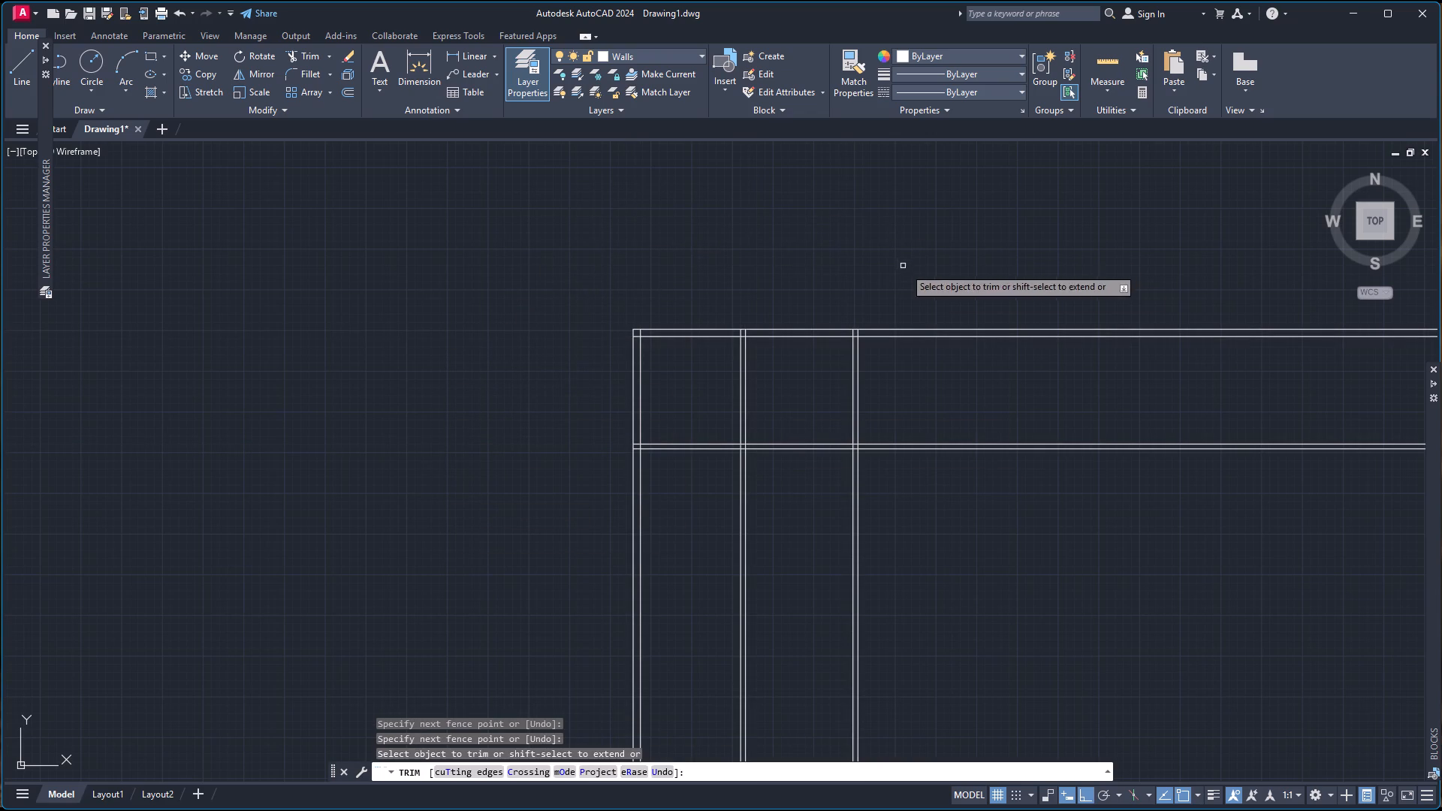
{"action": "left_click", "coordinate": [1116, 303]}
{"action": "left_click", "coordinate": [1130, 514]}
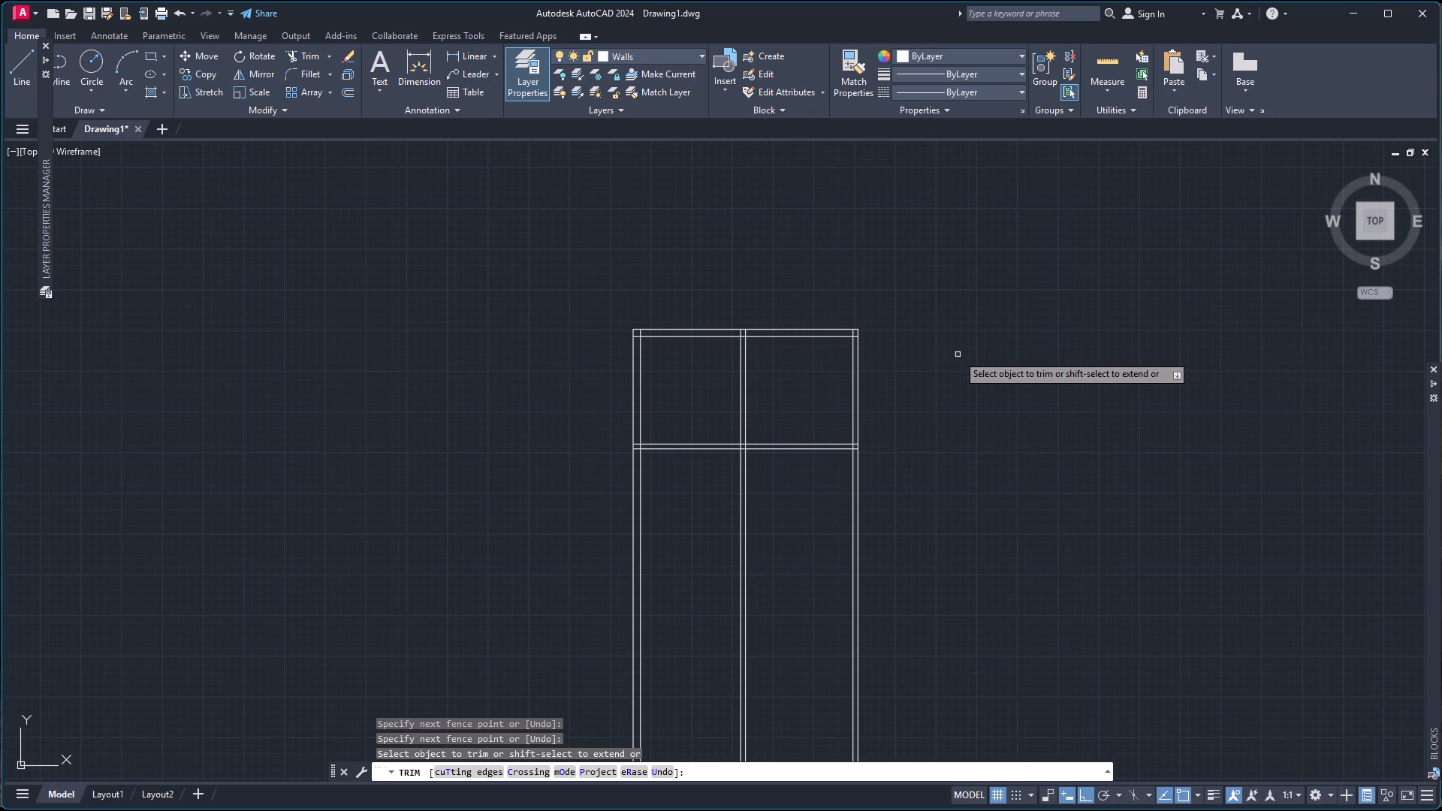
{"action": "key", "text": "Return"}
Offset the interior horizontal wall's lower line 11' downward, and offset that copy another 6" downward.
{"action": "scroll", "coordinate": [718, 495], "scroll_direction": "up", "scroll_amount": 3}
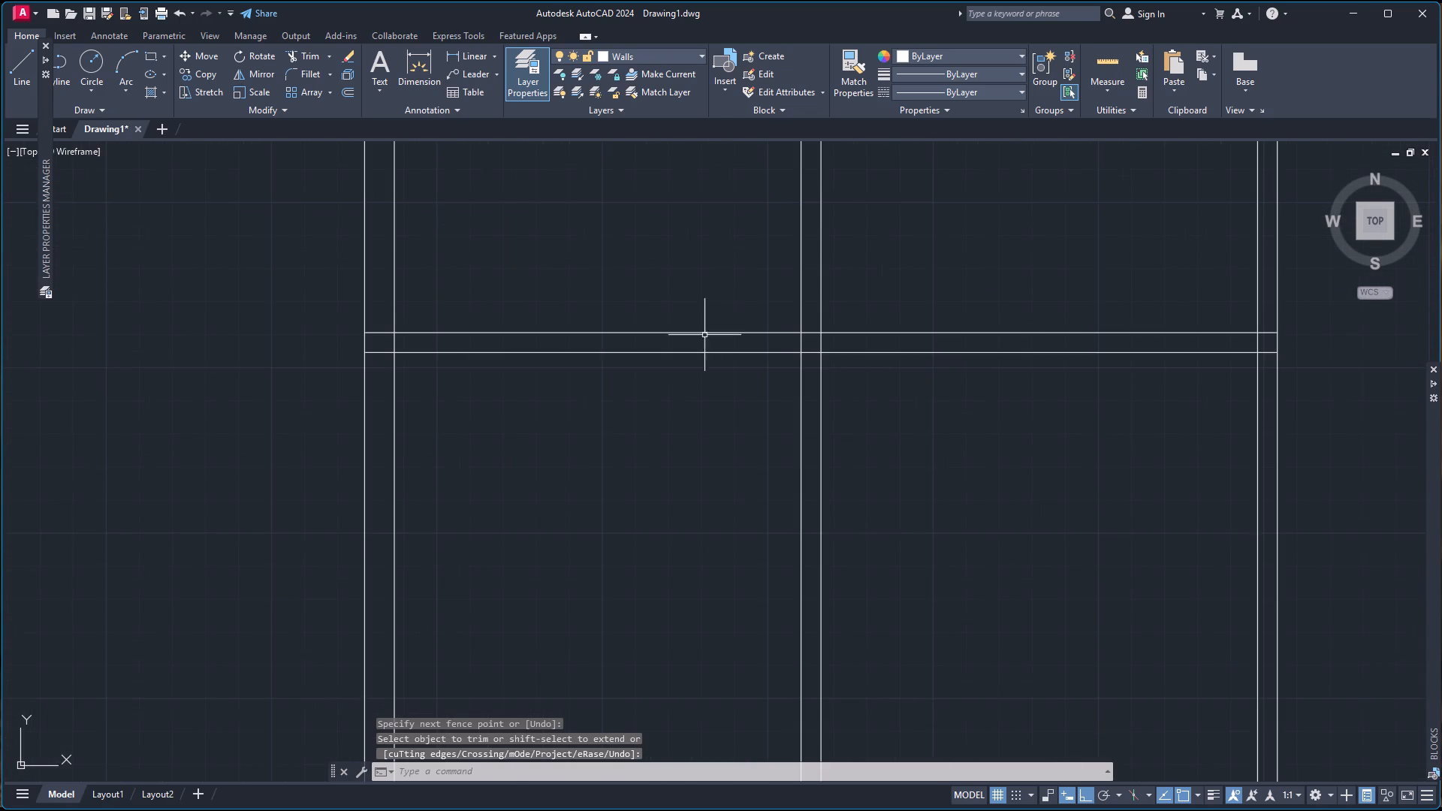
{"action": "scroll", "coordinate": [679, 325], "scroll_direction": "down", "scroll_amount": 2}
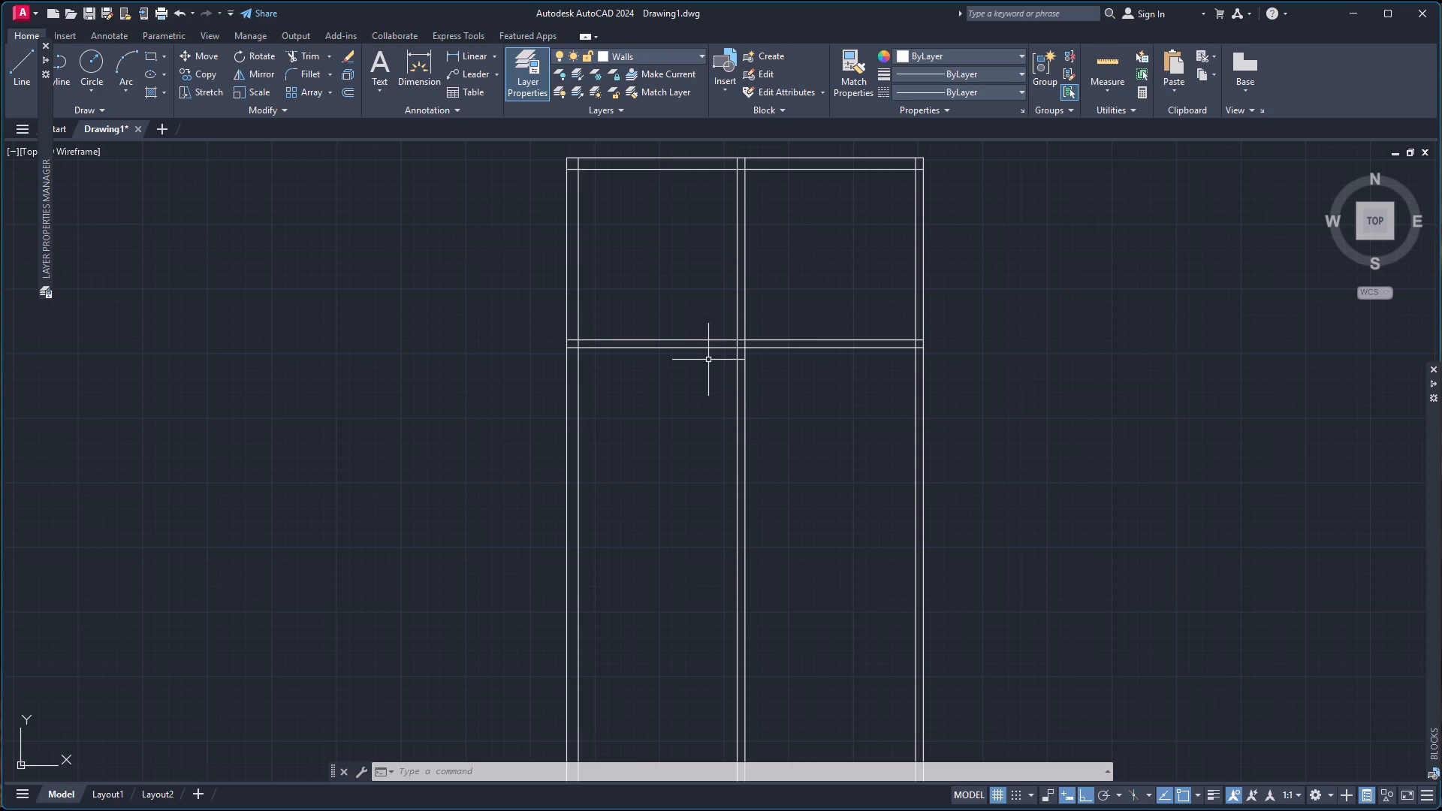
{"action": "key", "text": "o"}
{"action": "key", "text": "Return"}
{"action": "key", "text": "Return"}
{"action": "left_click", "coordinate": [711, 345]}
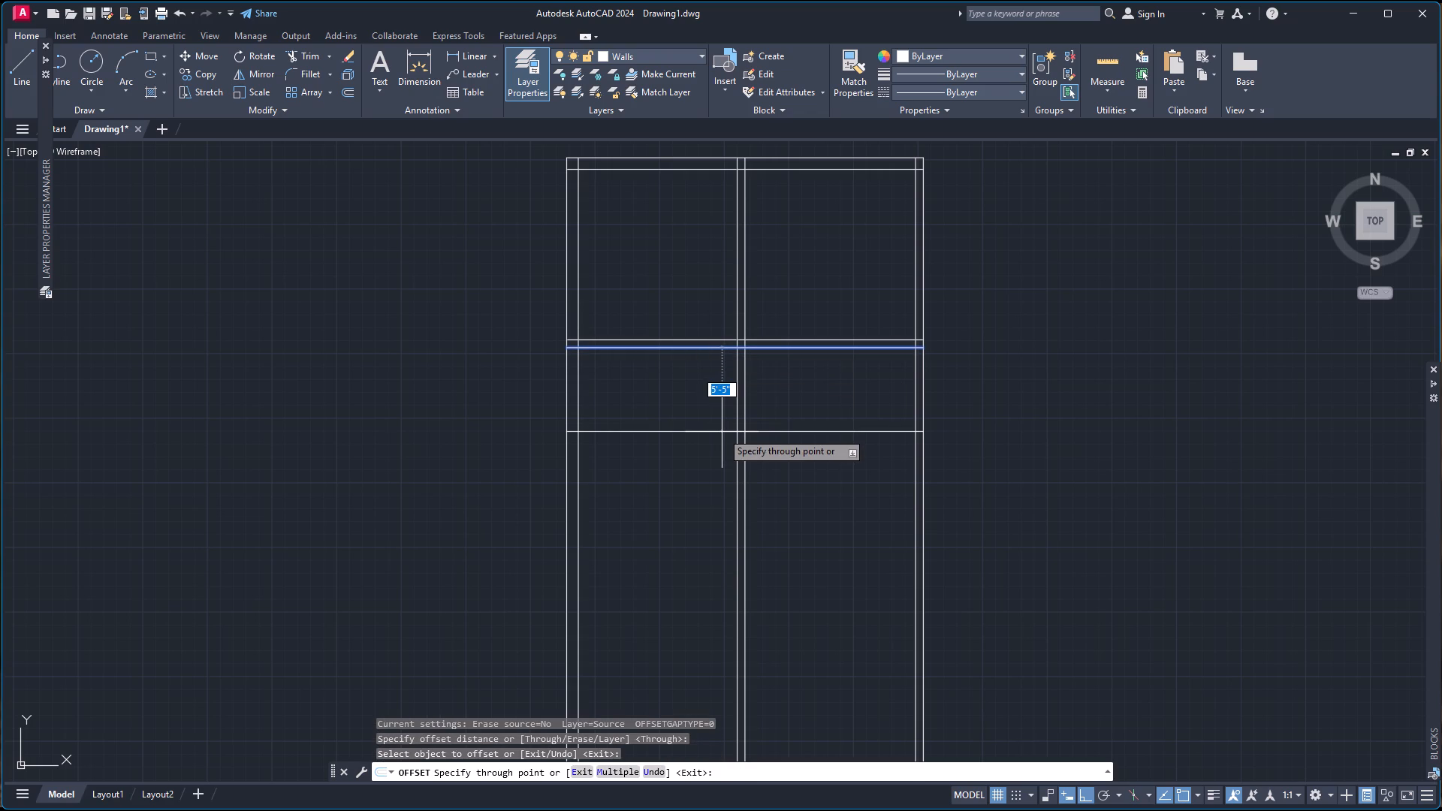
{"action": "type", "text": "11'"}
{"action": "key", "text": "Return"}
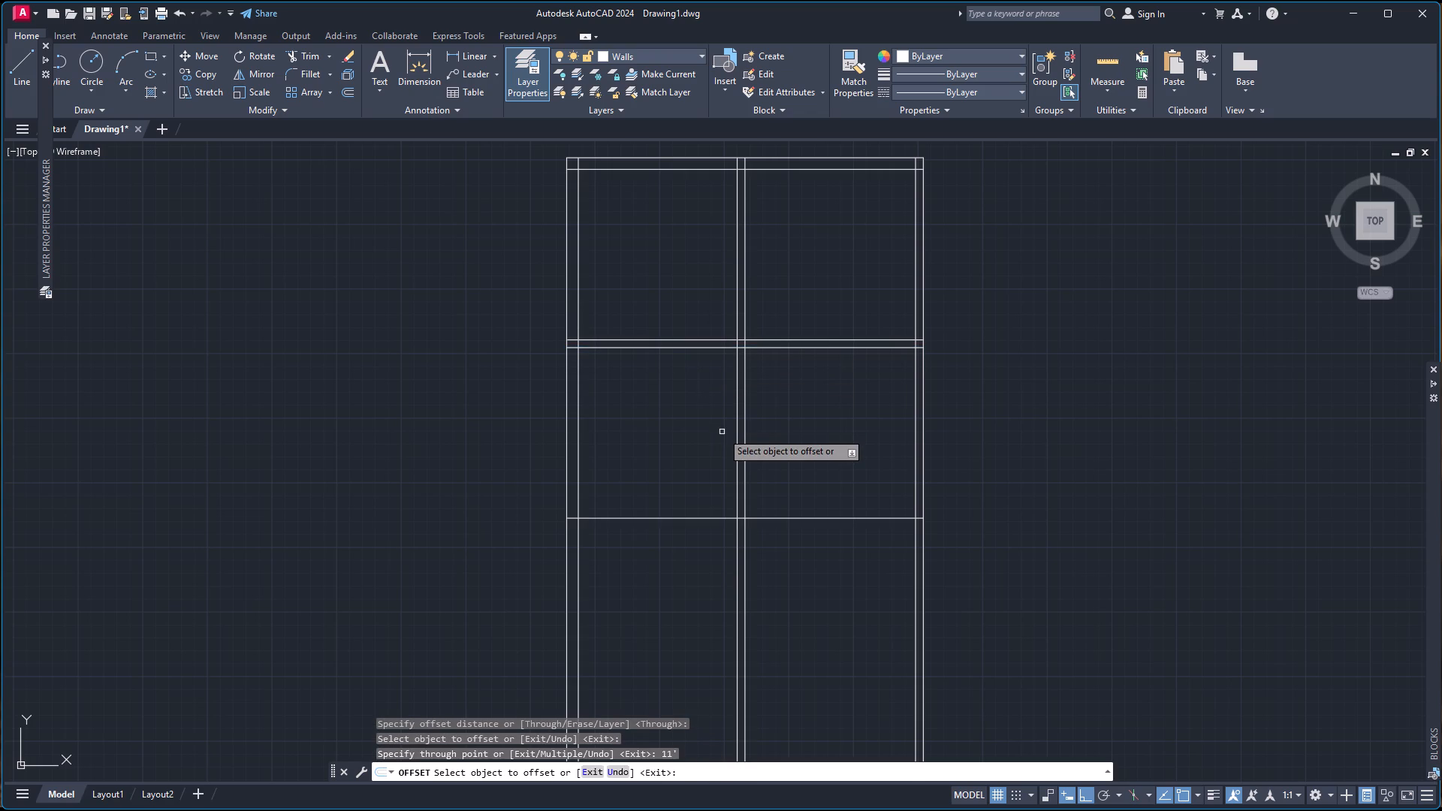
{"action": "left_click", "coordinate": [692, 519]}
{"action": "key", "text": "6"}
{"action": "key", "text": "Return"}
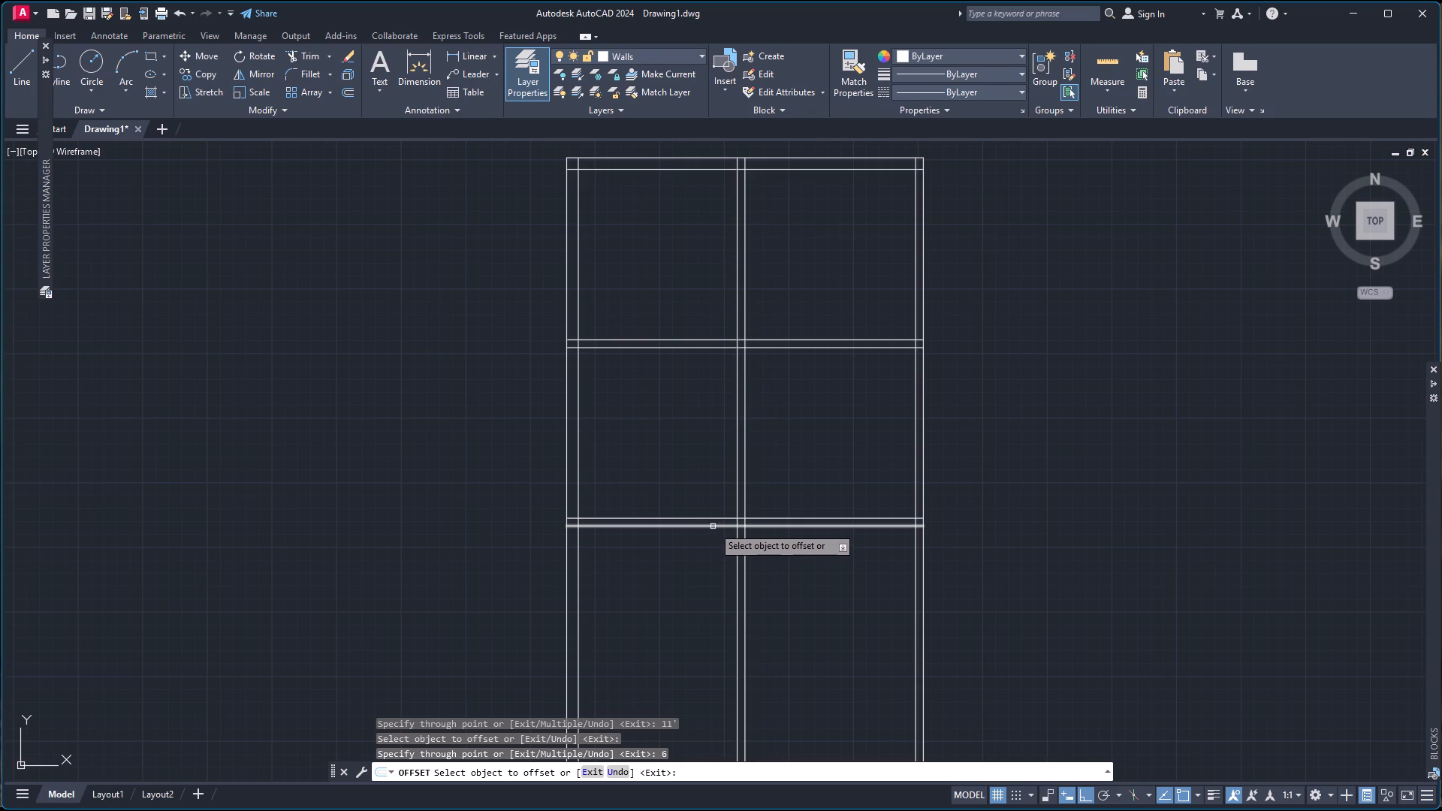
Offset the lowest horizontal line 6'-6" downward, and offset that copy another 9" downward for the bottom outer wall.
{"action": "left_click", "coordinate": [713, 526]}
{"action": "type", "text": "6'-"}
{"action": "key", "text": "6"}
{"action": "key", "text": "Return"}
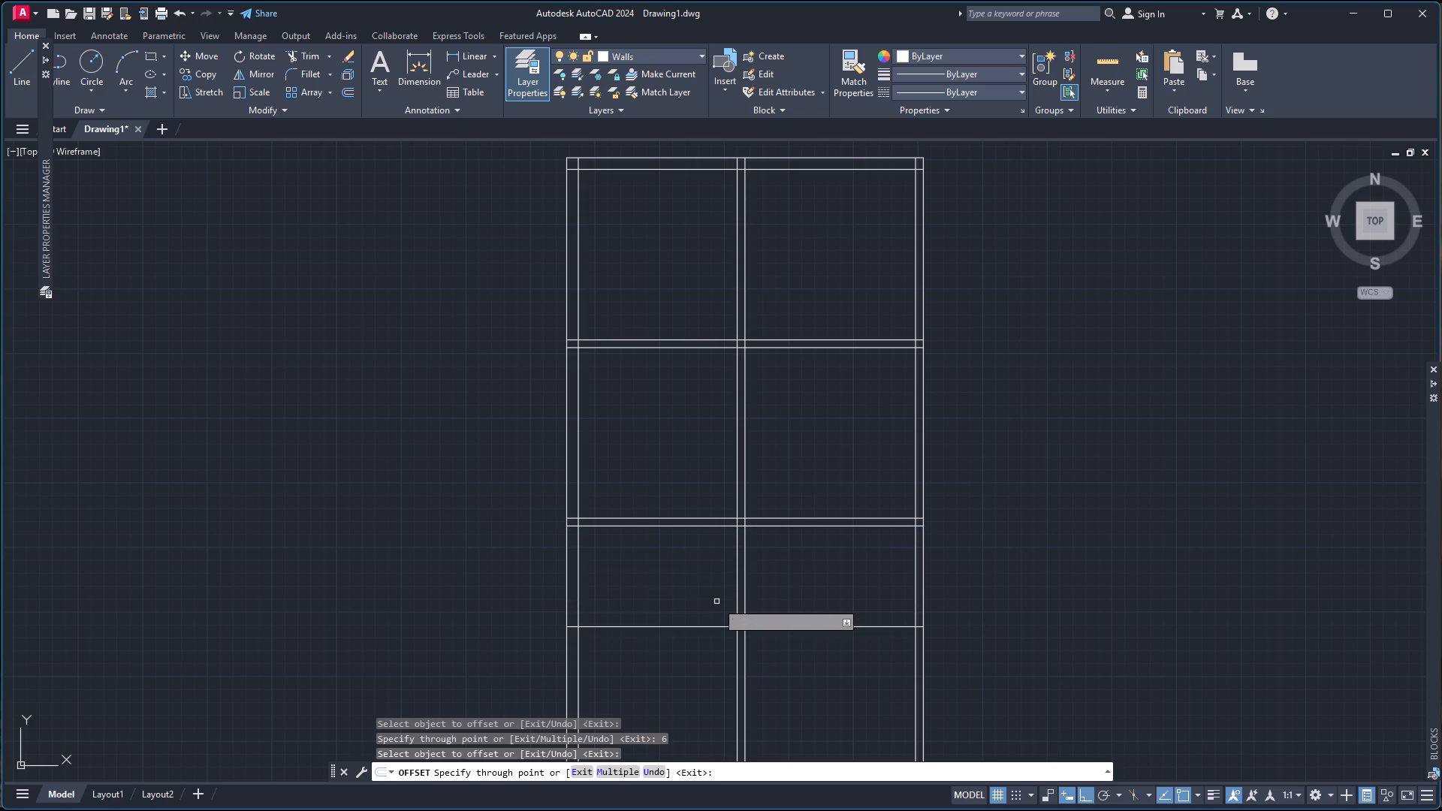
{"action": "left_click", "coordinate": [683, 627]}
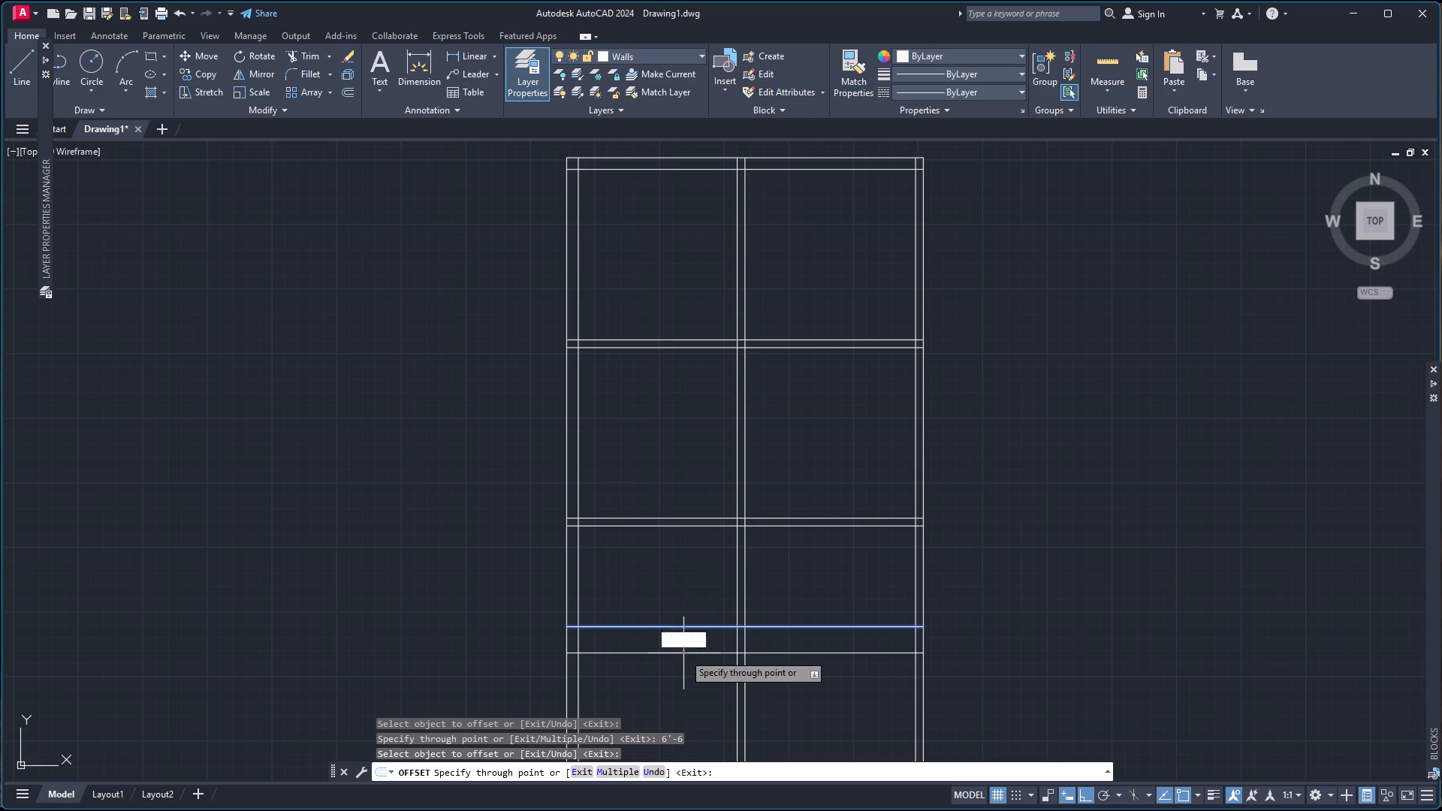
{"action": "key", "text": "9"}
{"action": "key", "text": "Return"}
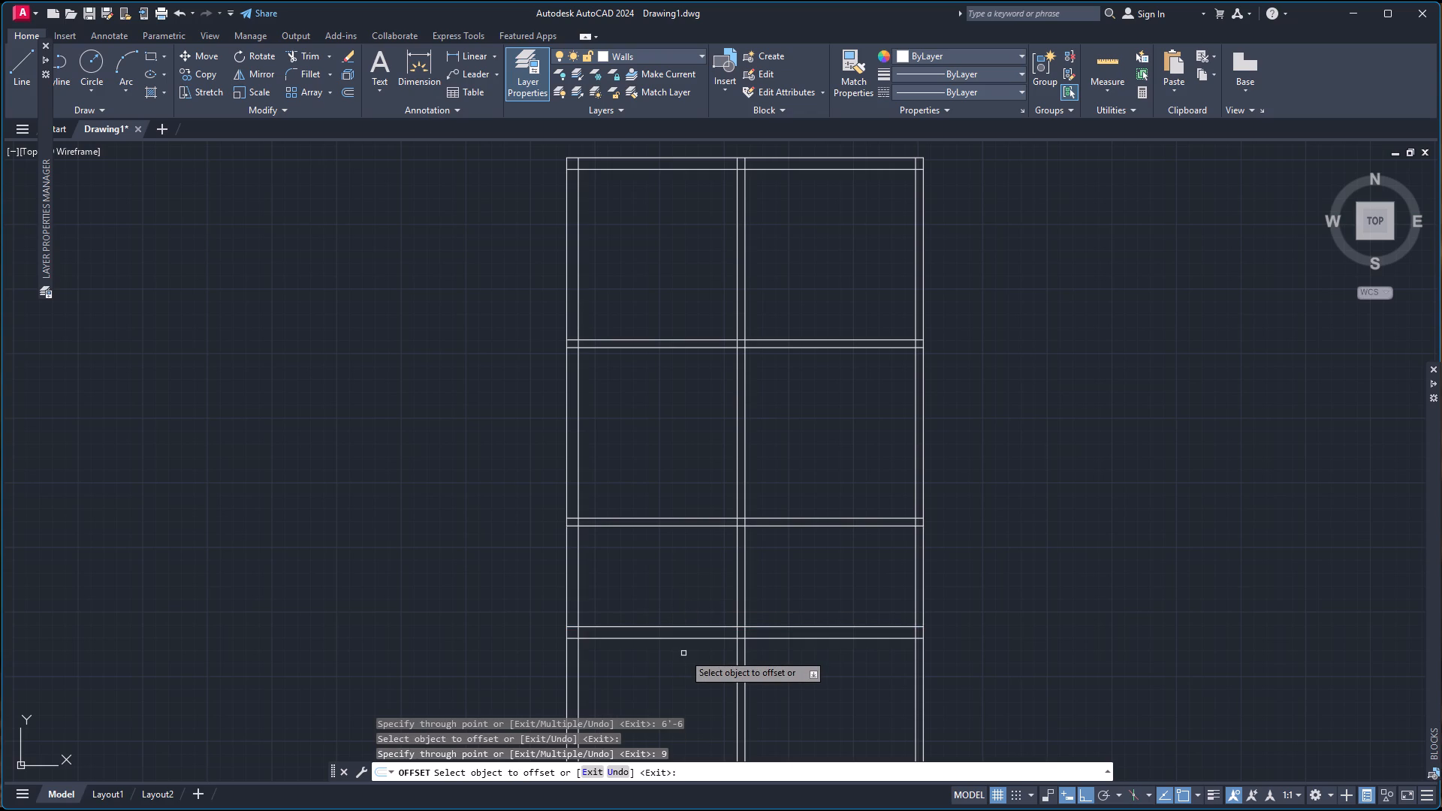
{"action": "key", "text": "Escape"}
Trim all vertical wall lines that extend below the bottom outer wall.
{"action": "type", "text": "tr"}
{"action": "key", "text": "Return"}
{"action": "left_click", "coordinate": [515, 694]}
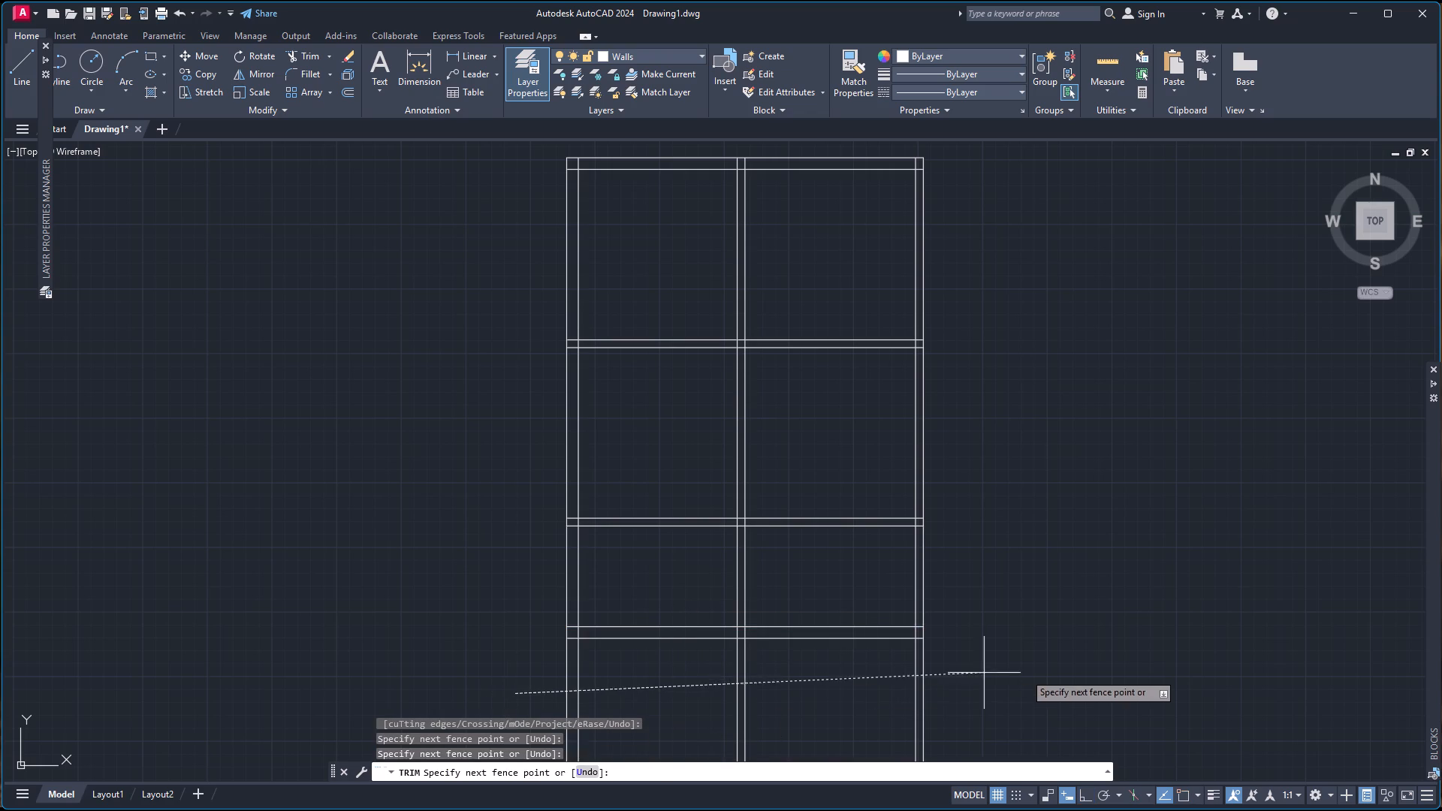
{"action": "left_click", "coordinate": [1067, 670]}
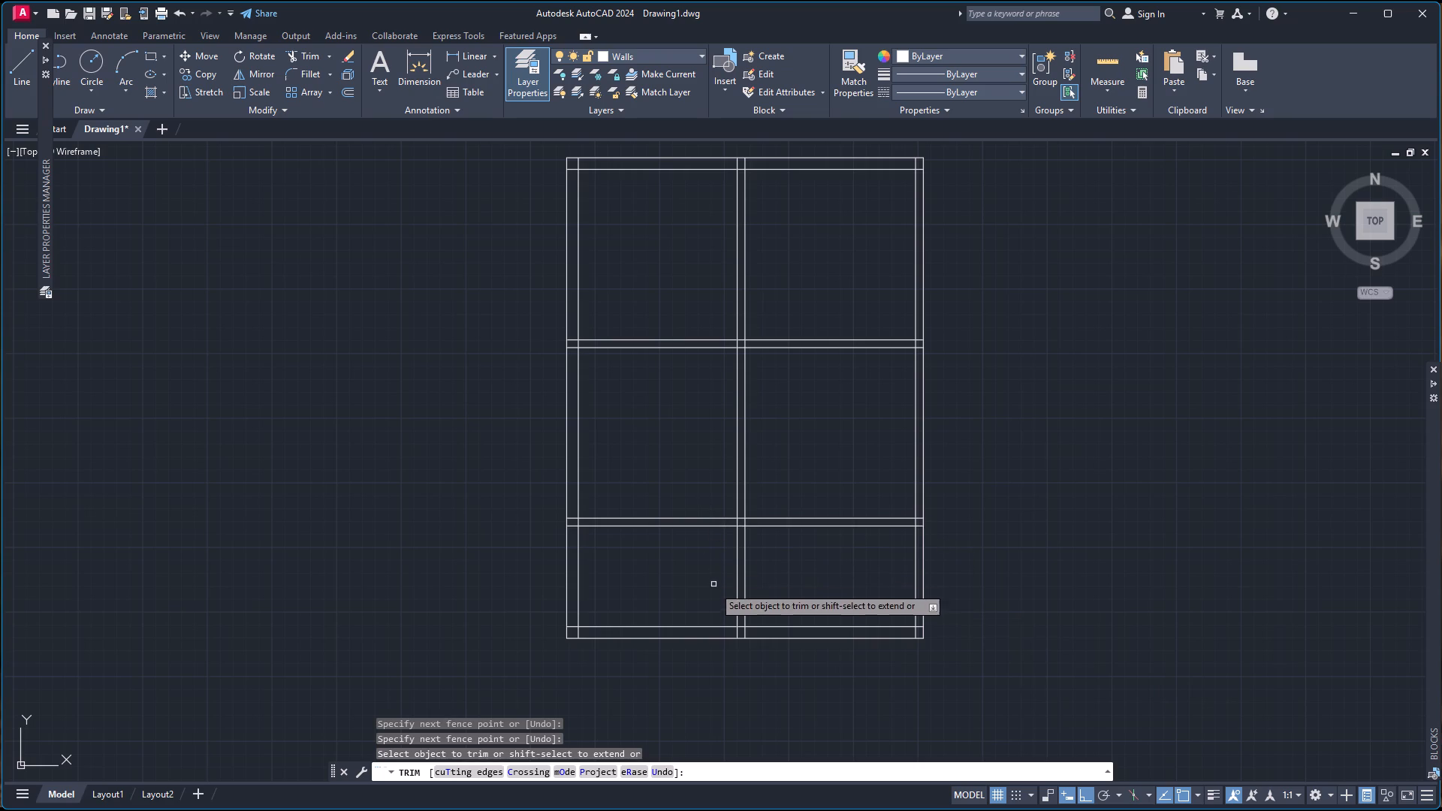
Trim the bottom wall between the left outer wall and the middle wall, including the inner line's leftover inside the left wall.
{"action": "scroll", "coordinate": [713, 593], "scroll_direction": "up", "scroll_amount": 2}
{"action": "left_click", "coordinate": [680, 647]}
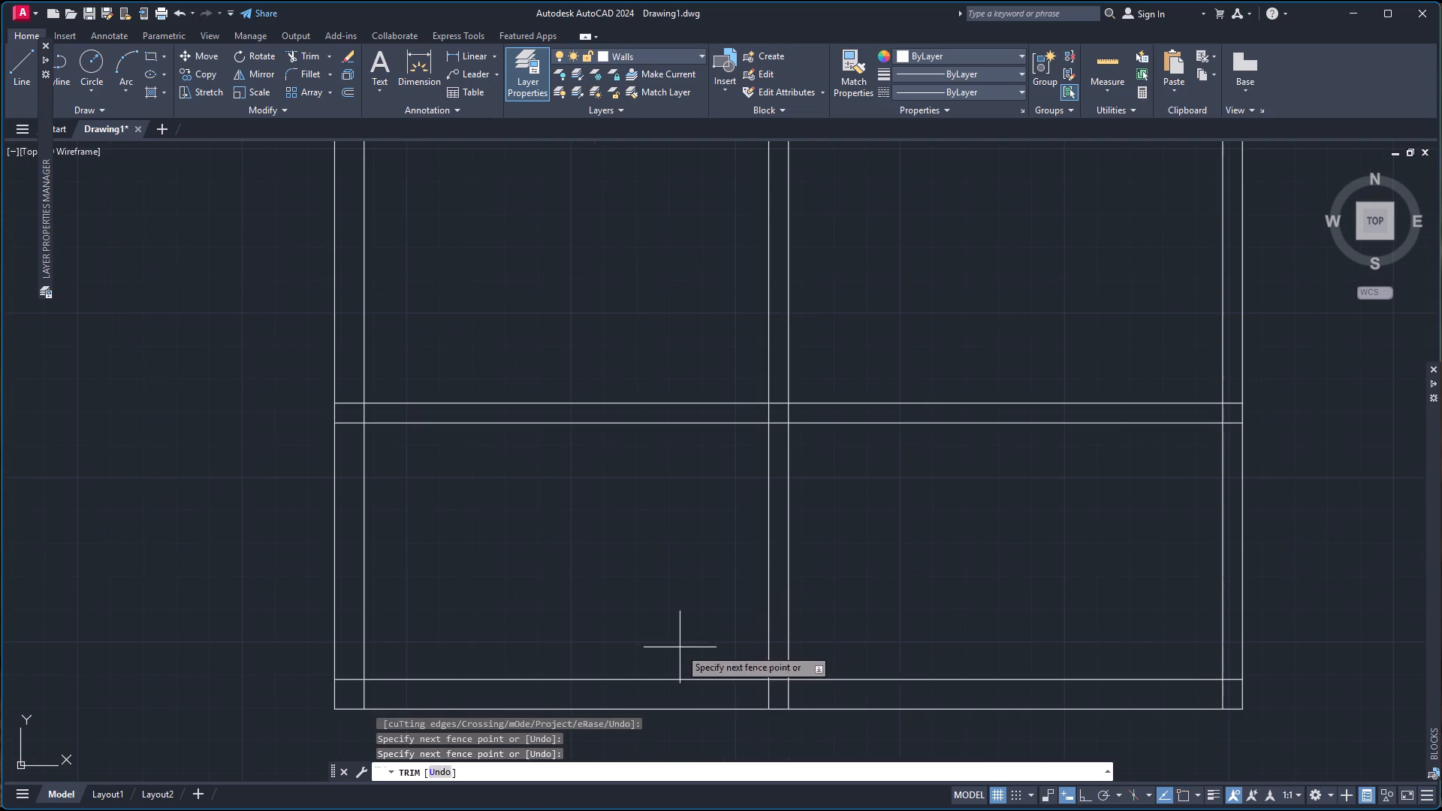
{"action": "left_click", "coordinate": [679, 722]}
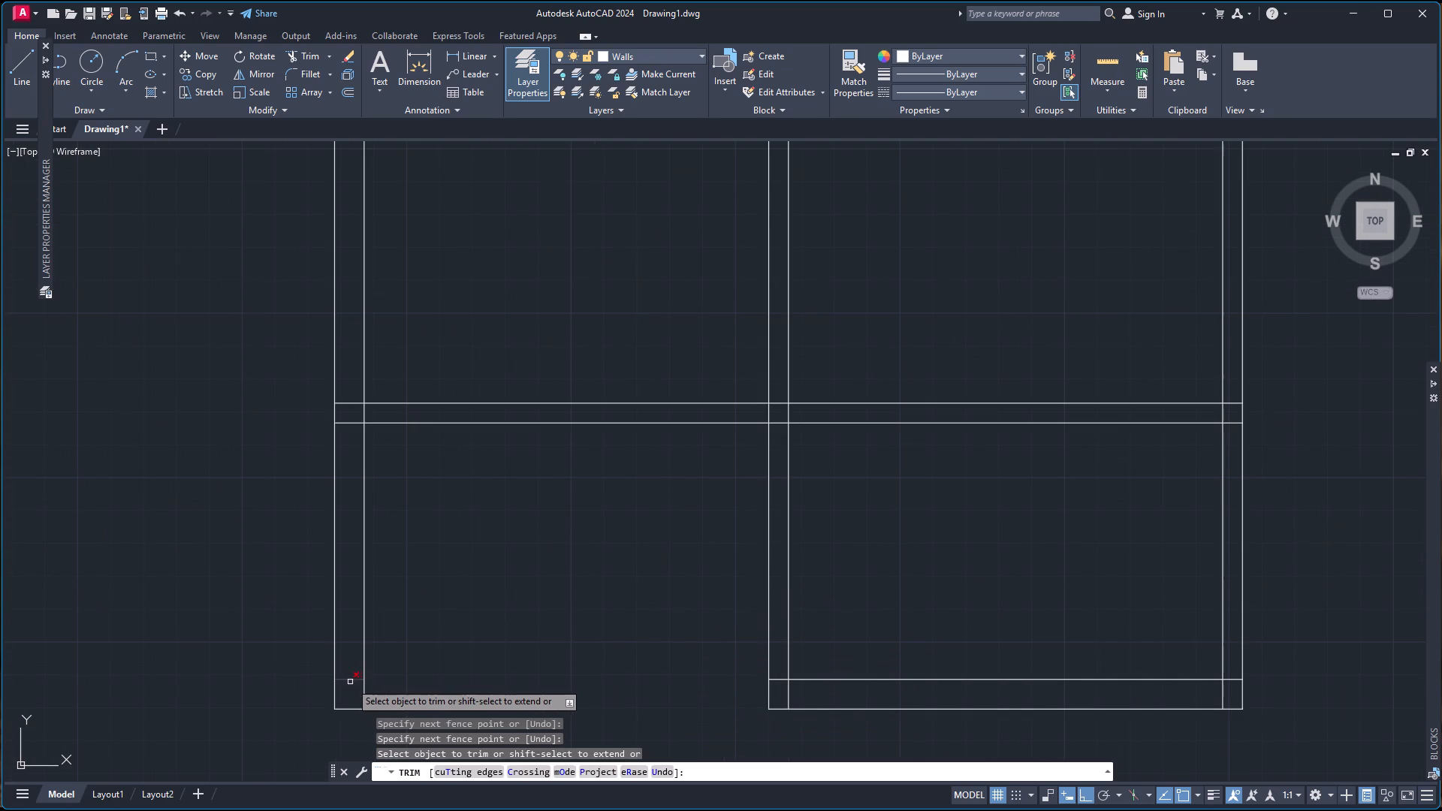
{"action": "left_click", "coordinate": [353, 682]}
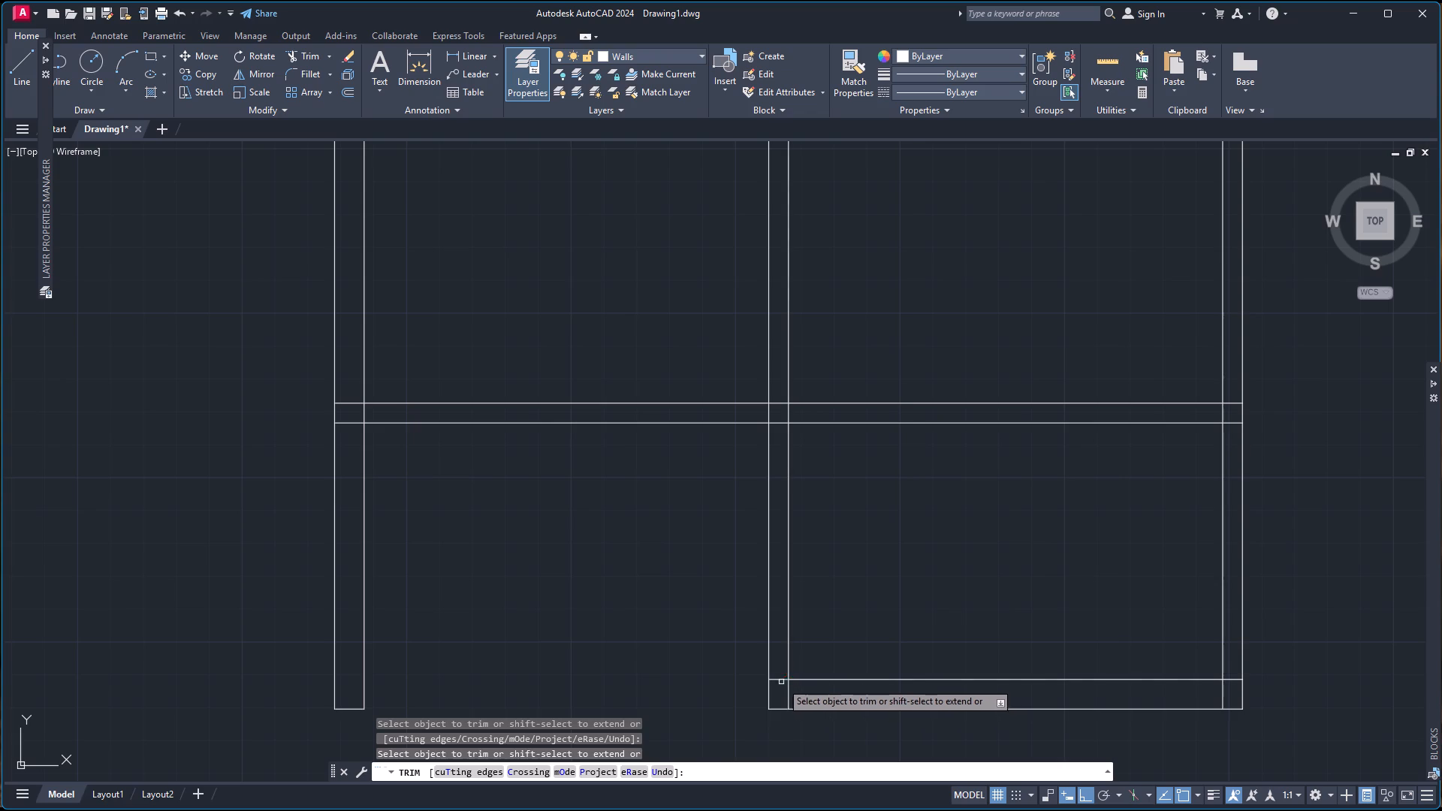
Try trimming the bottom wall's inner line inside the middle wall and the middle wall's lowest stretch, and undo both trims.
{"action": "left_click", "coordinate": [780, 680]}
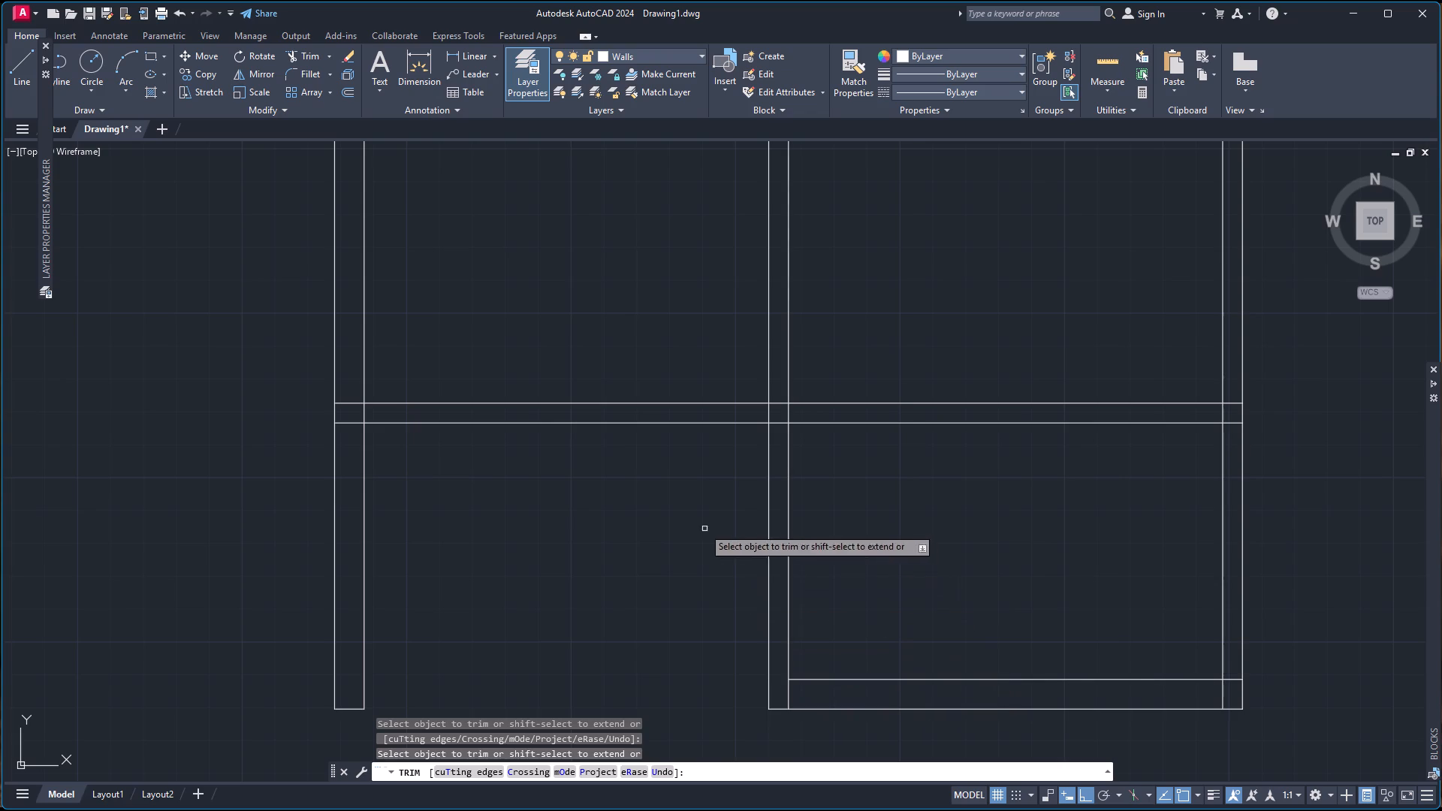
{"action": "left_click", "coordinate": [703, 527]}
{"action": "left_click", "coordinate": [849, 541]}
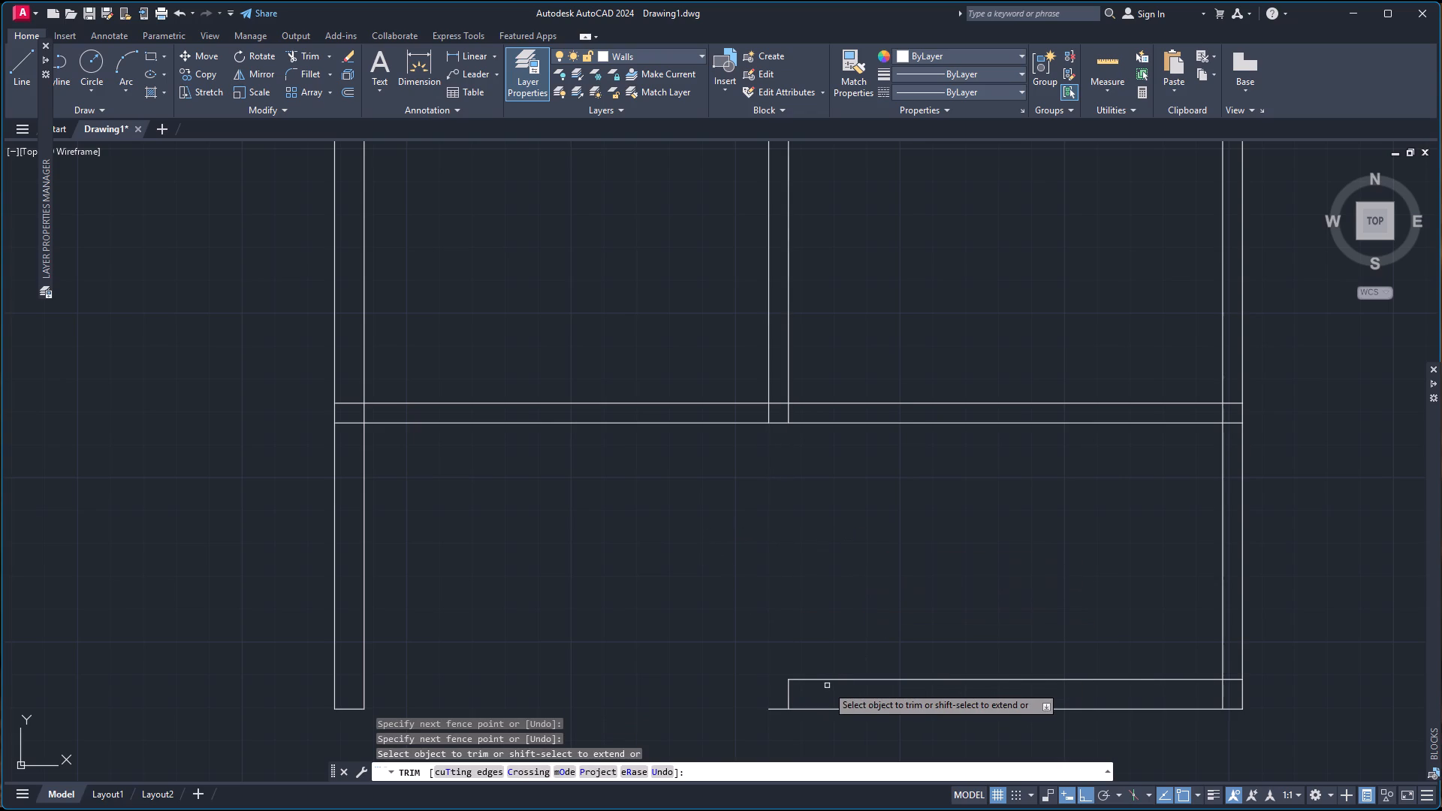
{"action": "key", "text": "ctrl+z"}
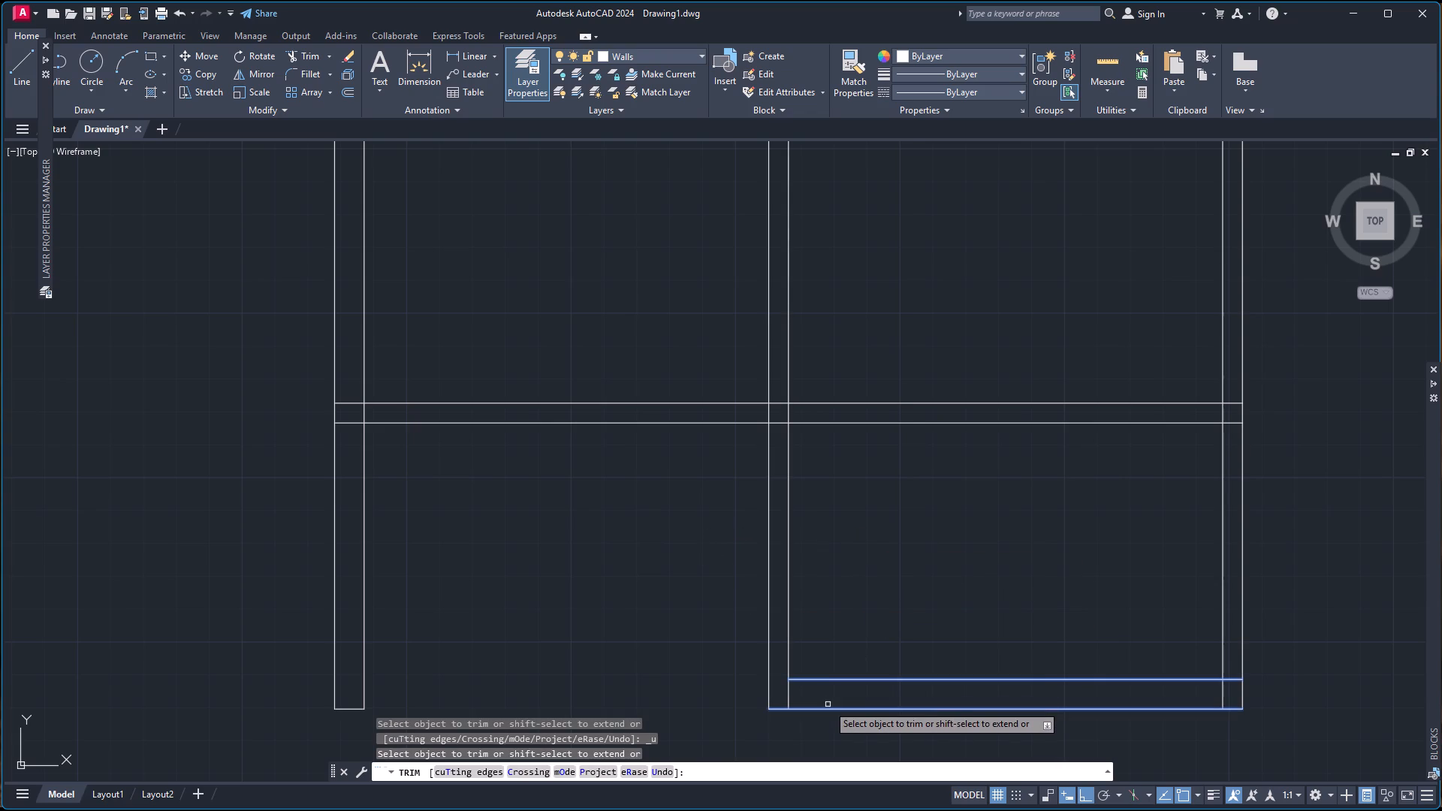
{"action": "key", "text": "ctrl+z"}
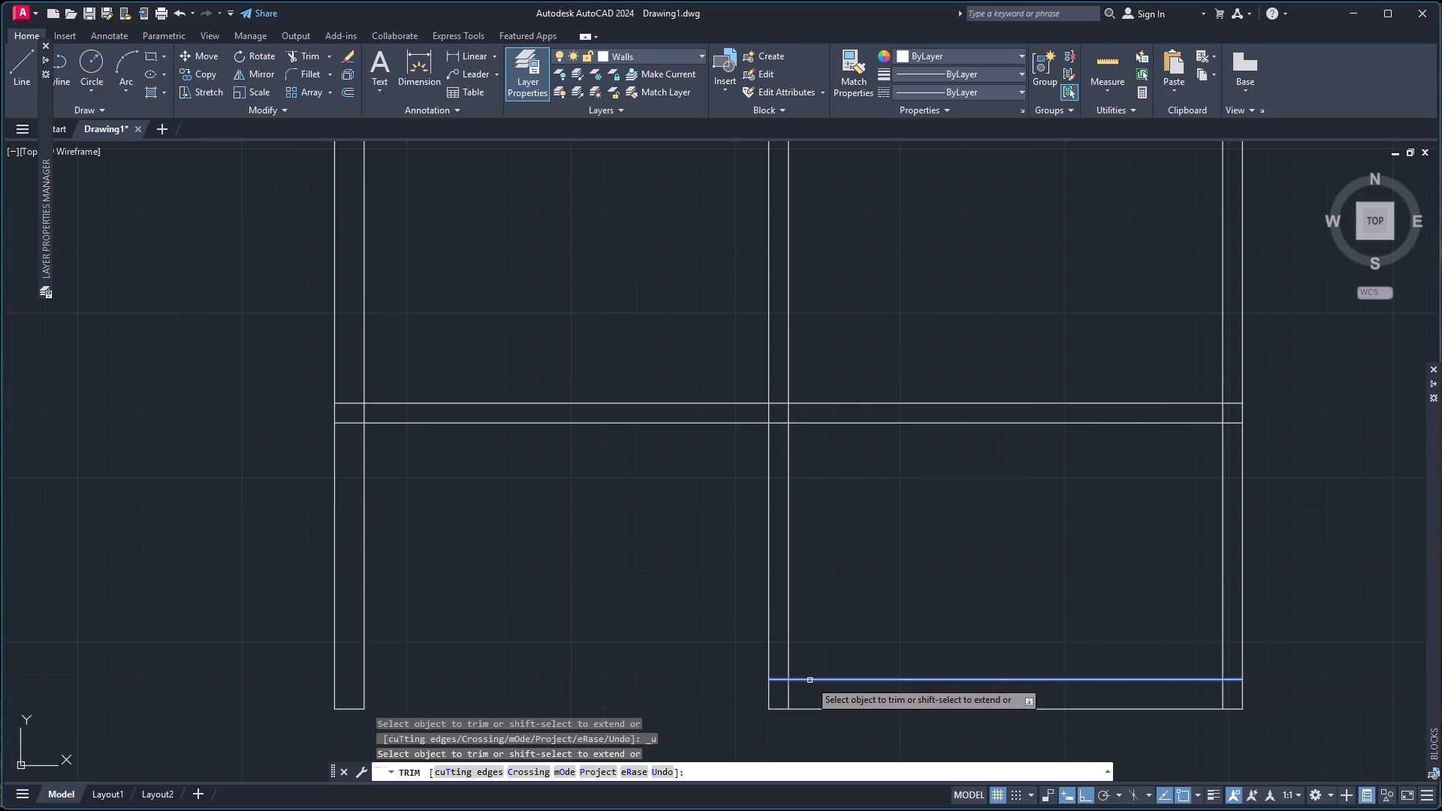
Trim the middle wall's lines out of the lowest row of rooms, including the leftover segment within the bottom wall.
{"action": "left_click", "coordinate": [710, 574]}
{"action": "left_click", "coordinate": [840, 583]}
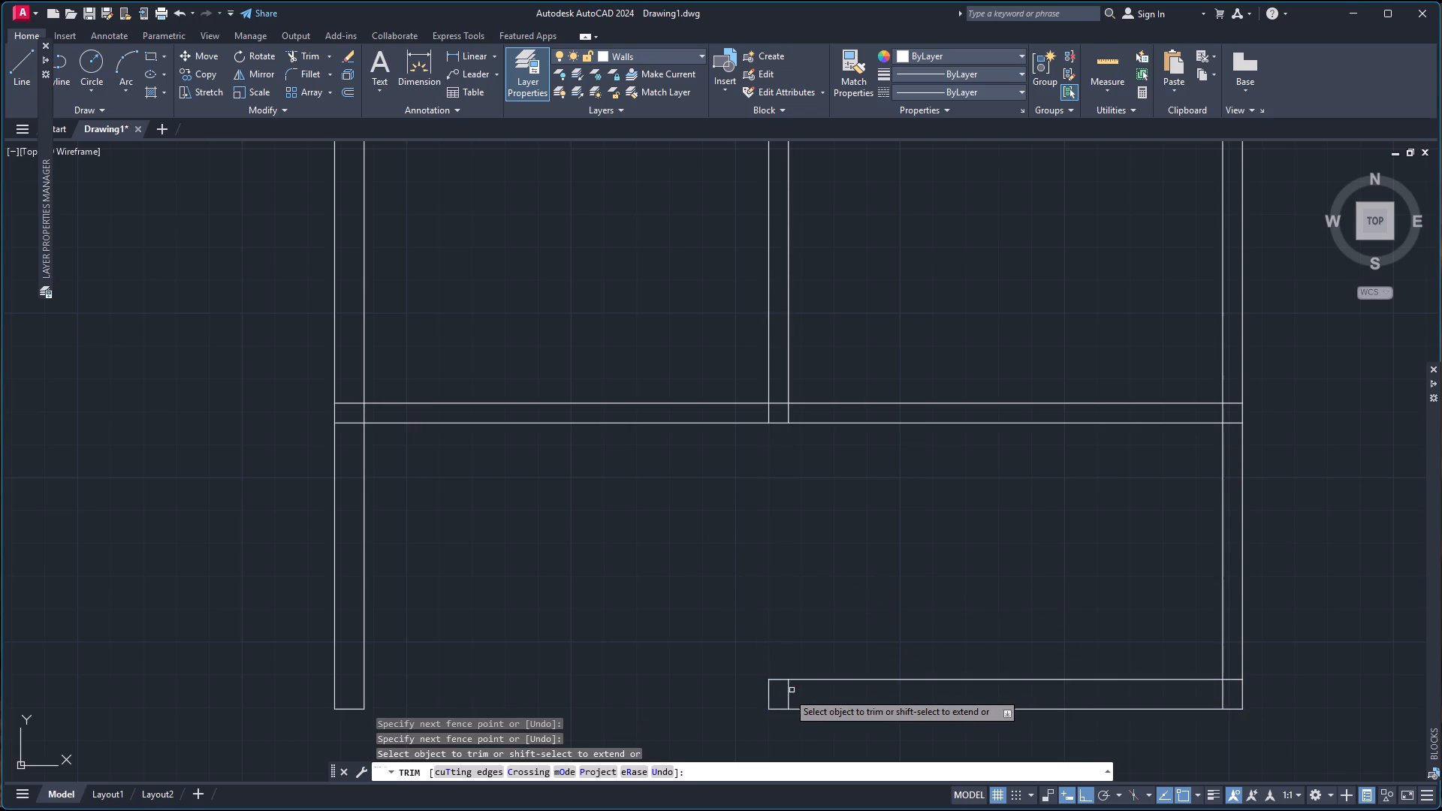
{"action": "left_click", "coordinate": [789, 695]}
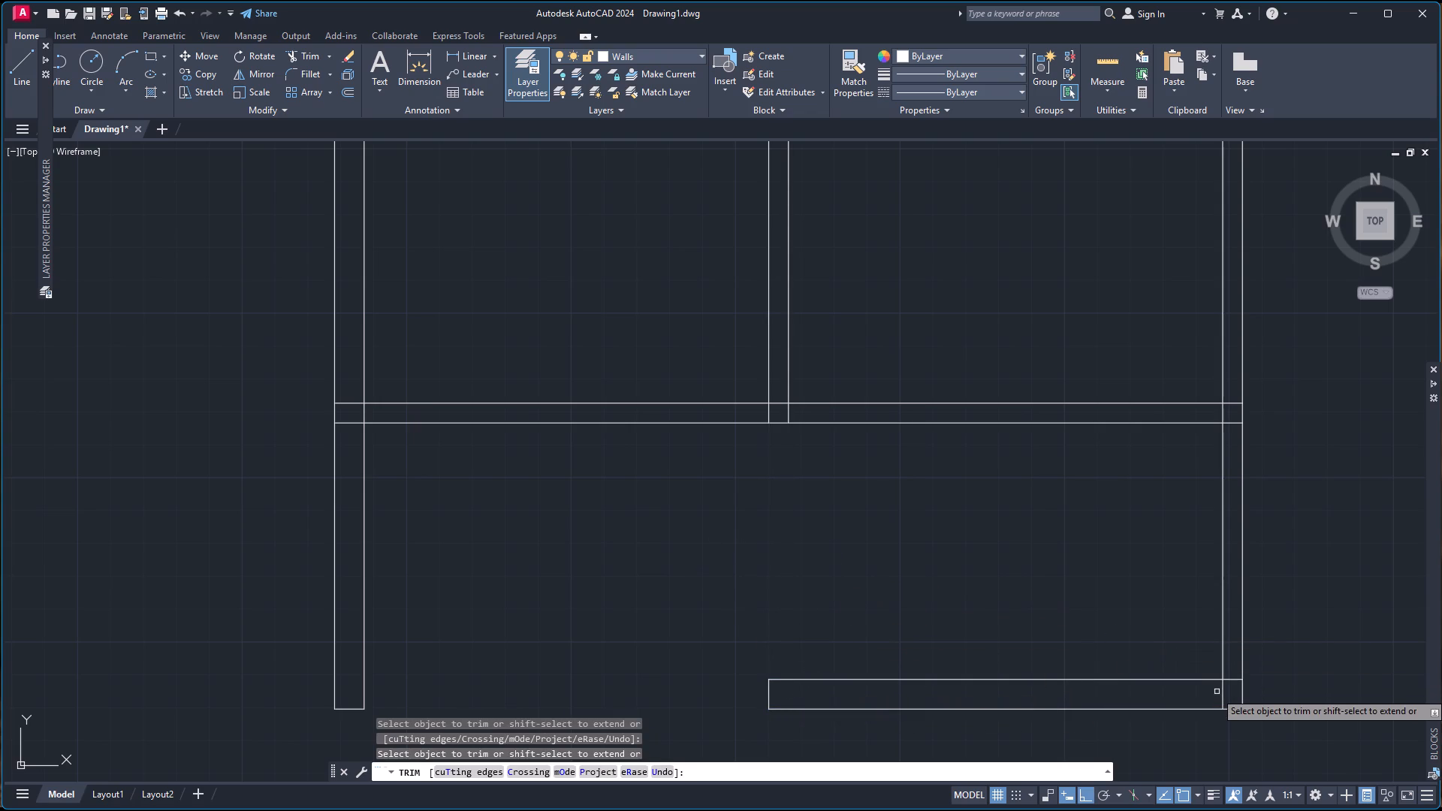
Trim the crossing lines at the plan's lower-right corner and where the lower interior horizontal wall meets the right wall.
{"action": "left_click", "coordinate": [1214, 695]}
{"action": "left_click", "coordinate": [1238, 672]}
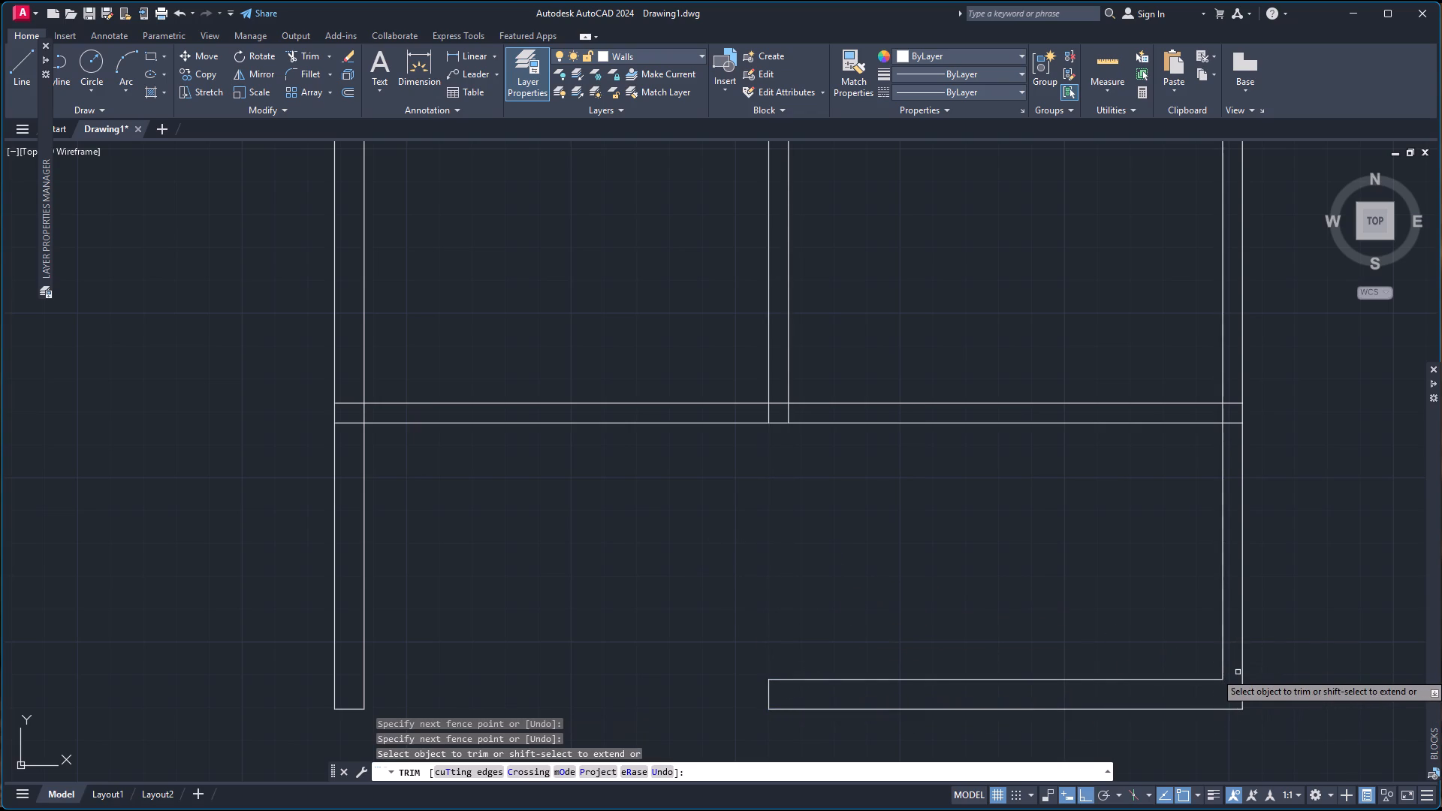
{"action": "left_click", "coordinate": [1233, 392]}
{"action": "left_click", "coordinate": [1233, 430]}
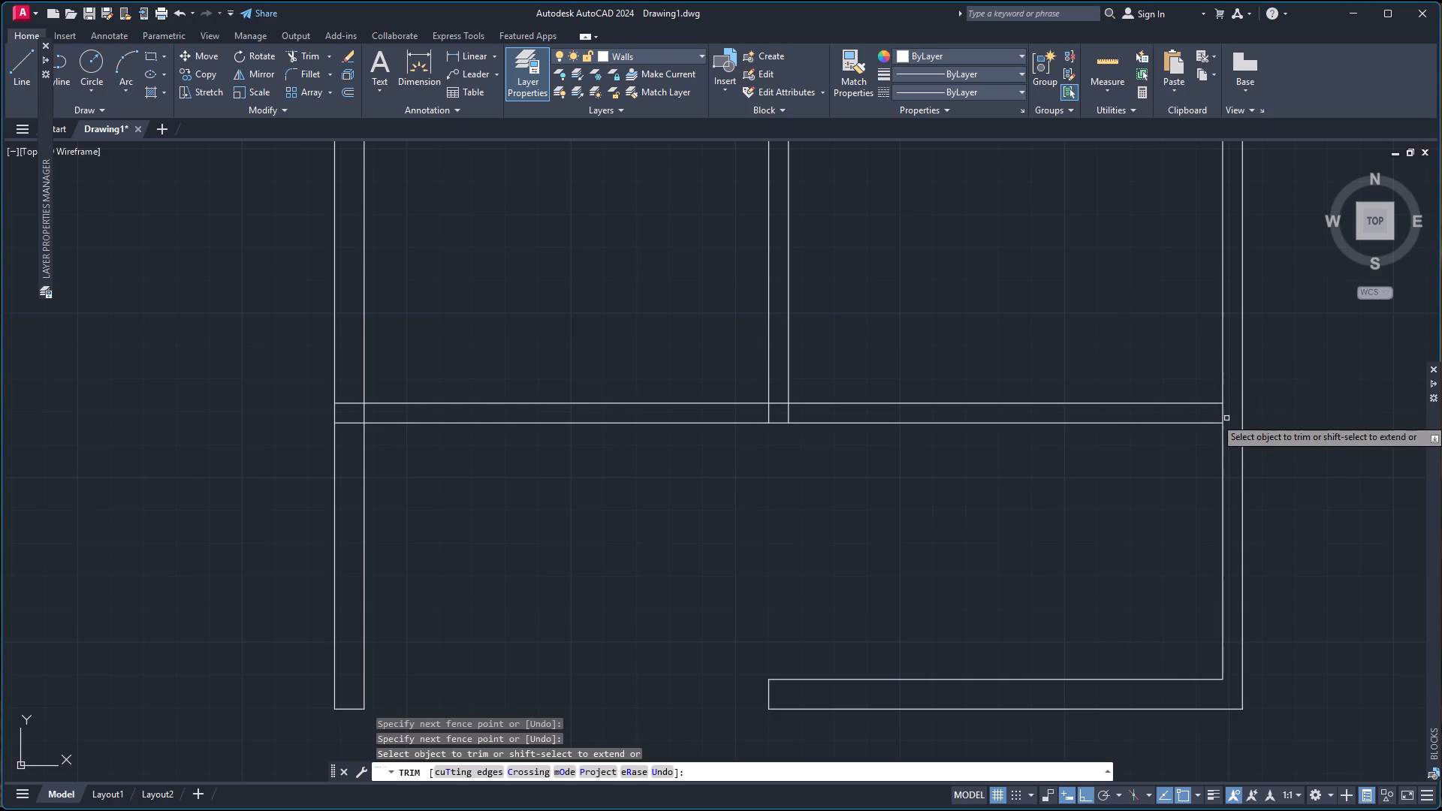
{"action": "left_click", "coordinate": [1221, 415]}
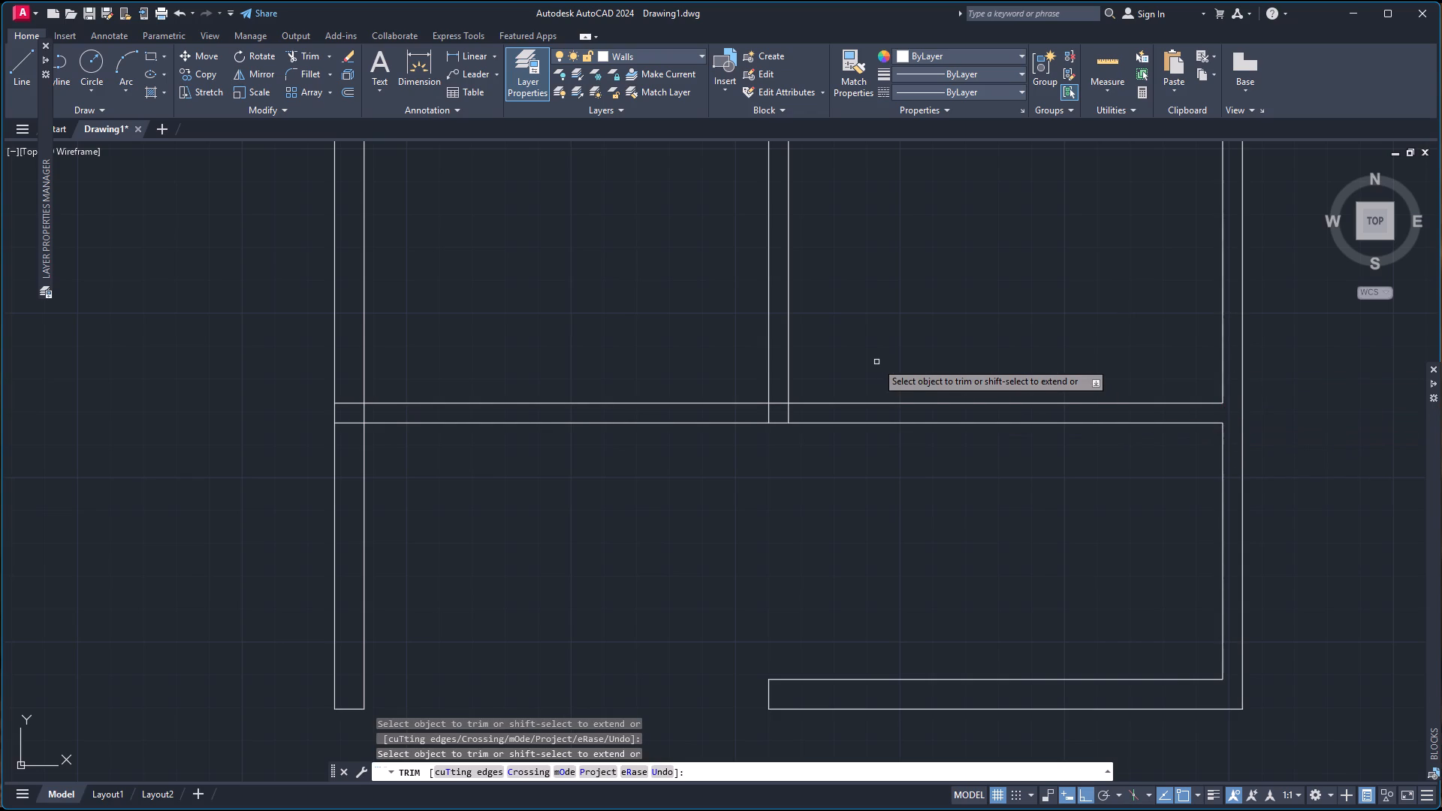
Trim the crossing lines where the upper interior horizontal wall meets the right wall, leaving an open T-junction.
{"action": "scroll", "coordinate": [865, 362], "scroll_direction": "down", "scroll_amount": 2}
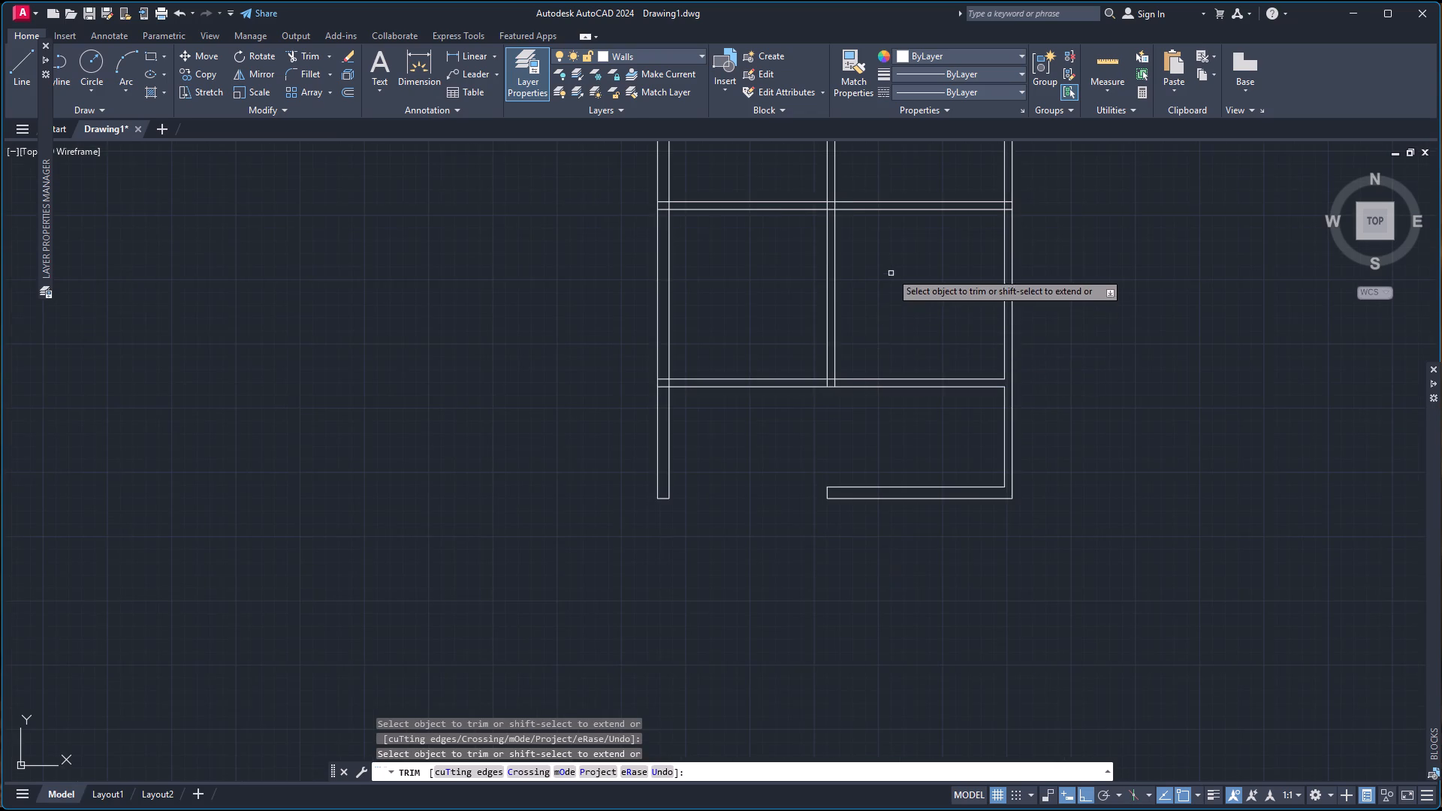
{"action": "scroll", "coordinate": [896, 237], "scroll_direction": "down", "scroll_amount": 1}
{"action": "scroll", "coordinate": [898, 222], "scroll_direction": "up", "scroll_amount": 2}
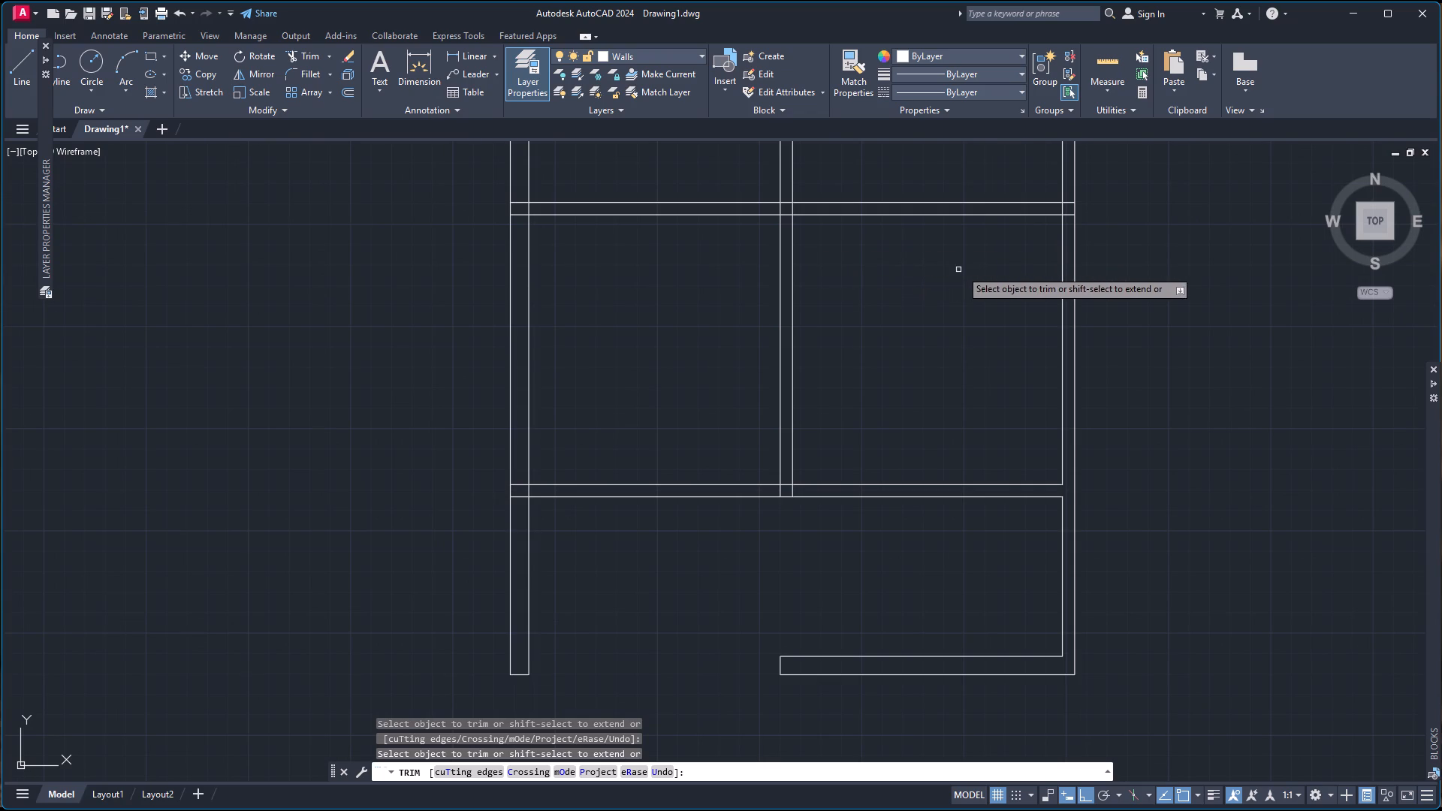
{"action": "left_click", "coordinate": [1061, 210]}
{"action": "left_click", "coordinate": [1069, 201]}
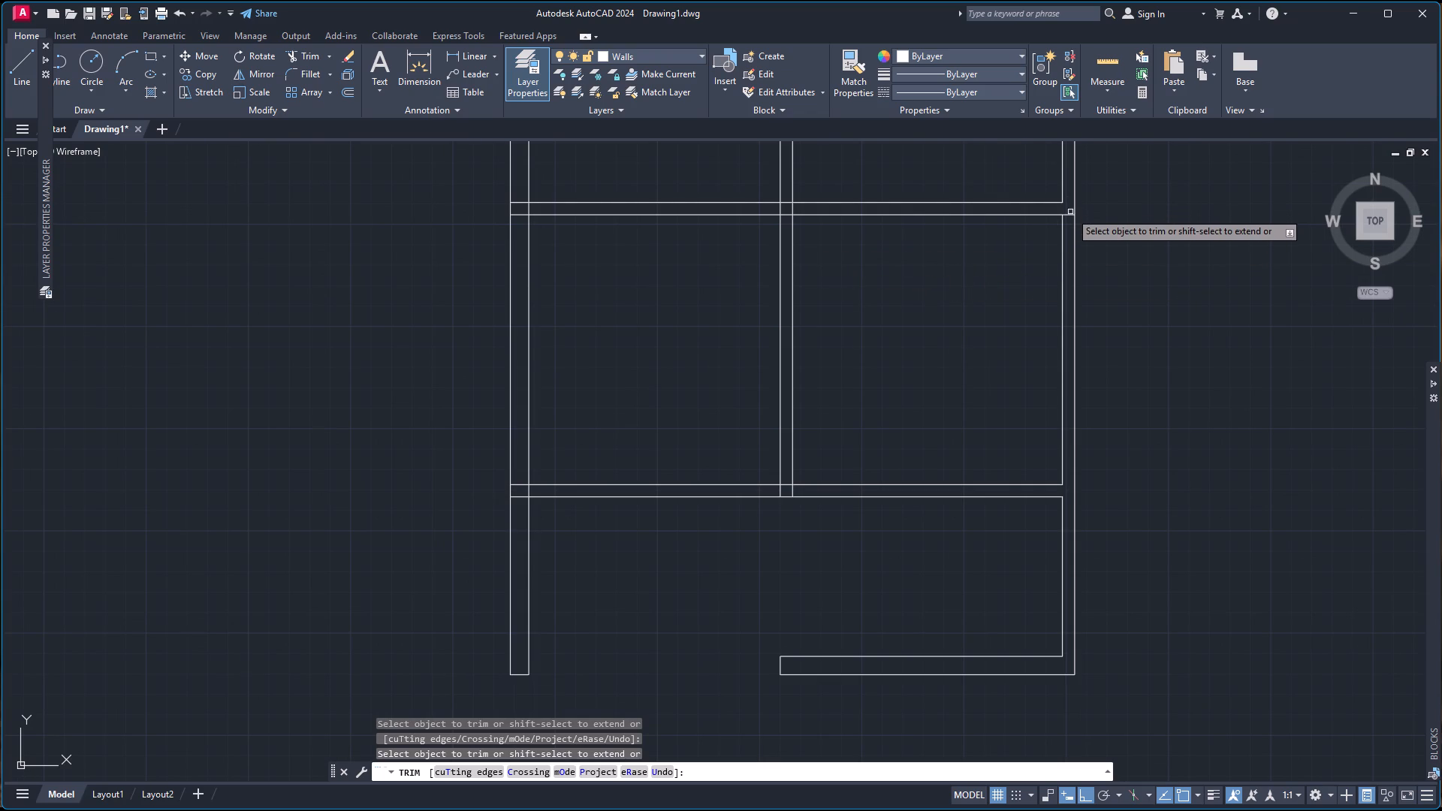
{"action": "left_click", "coordinate": [1069, 215]}
{"action": "key", "text": "Escape"}
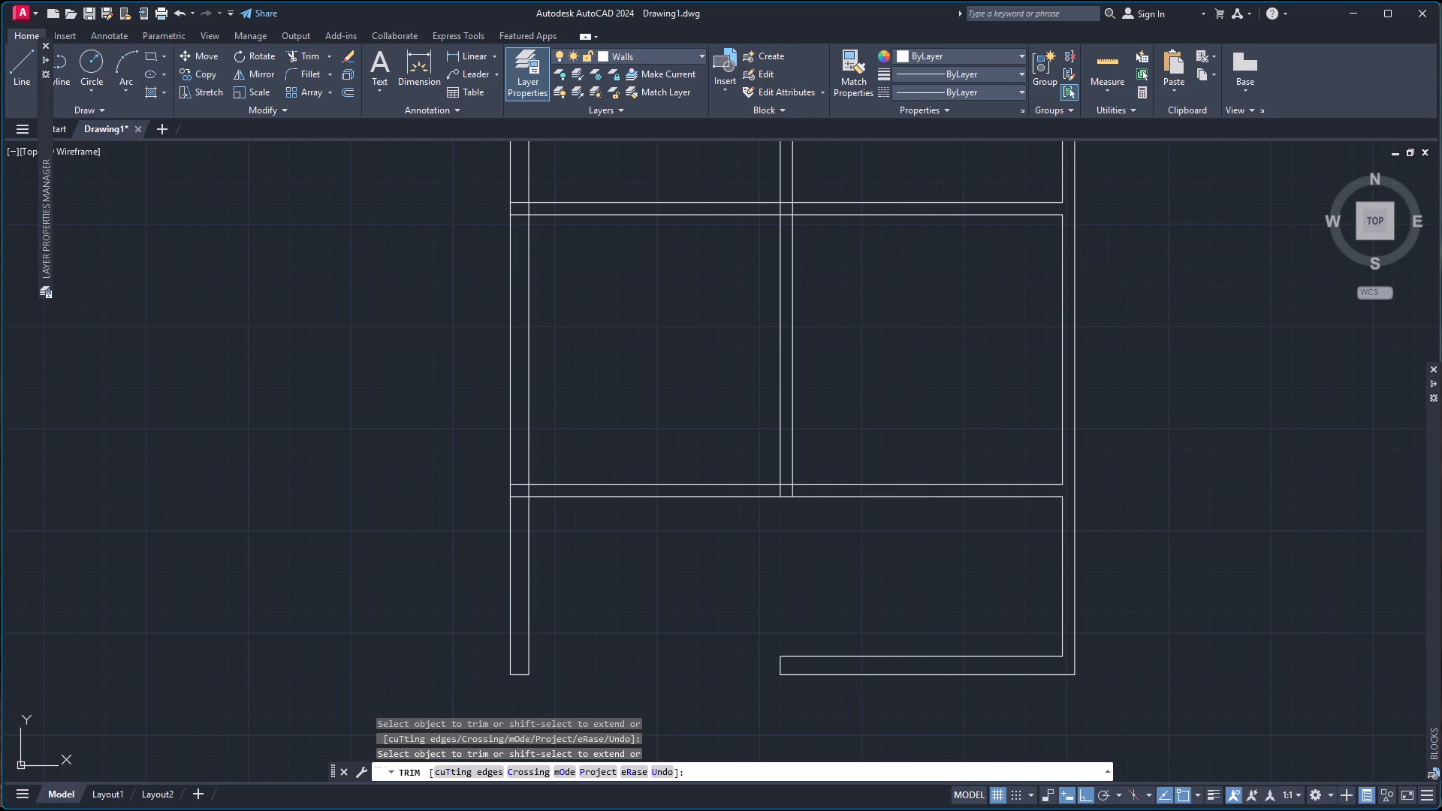
Offset the right wall's inner line 4'-6" into the middle row of rooms, and offset that copy 6" further inward to form a partition.
{"action": "key", "text": "o"}
{"action": "key", "text": "Return"}
{"action": "key", "text": "Return"}
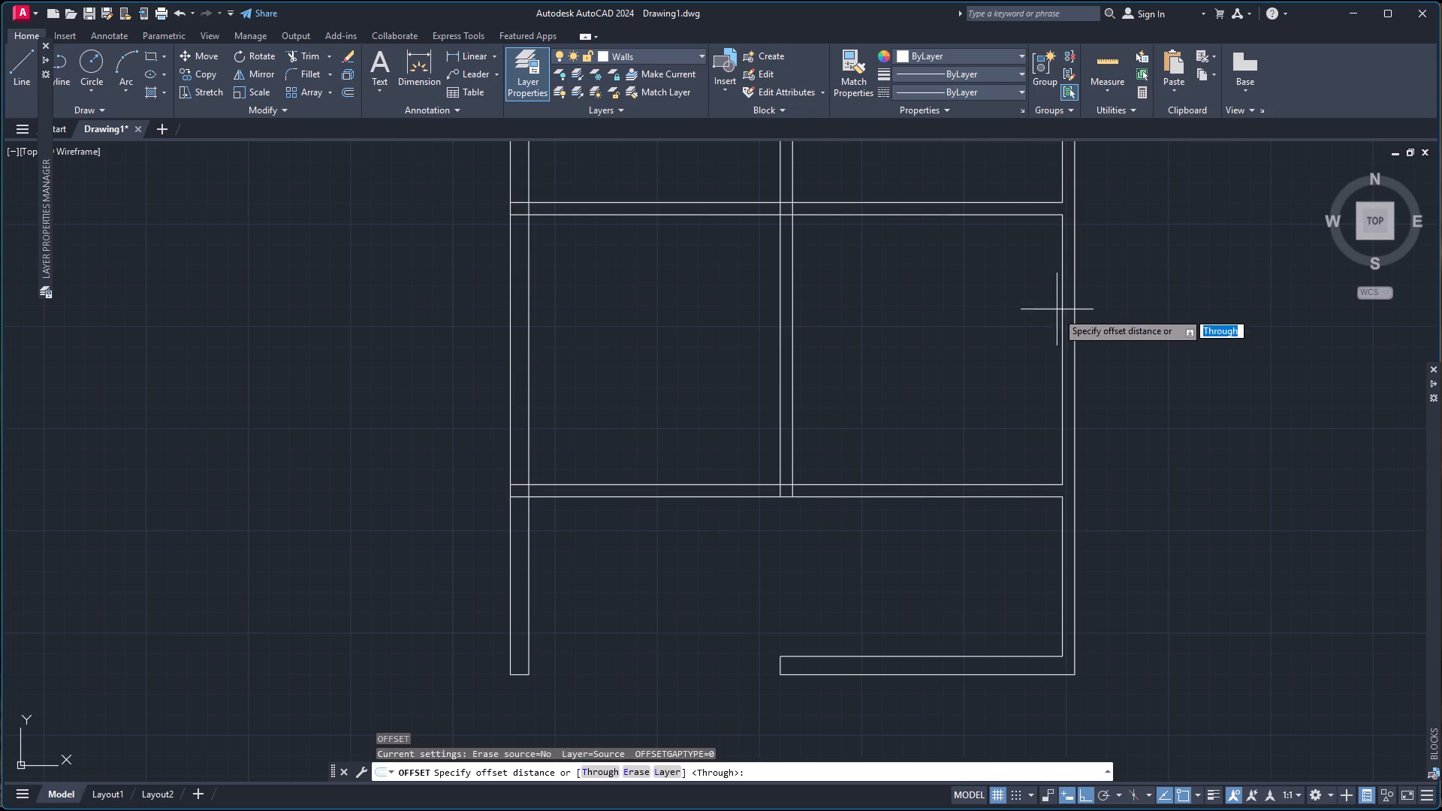
{"action": "left_click", "coordinate": [1063, 341]}
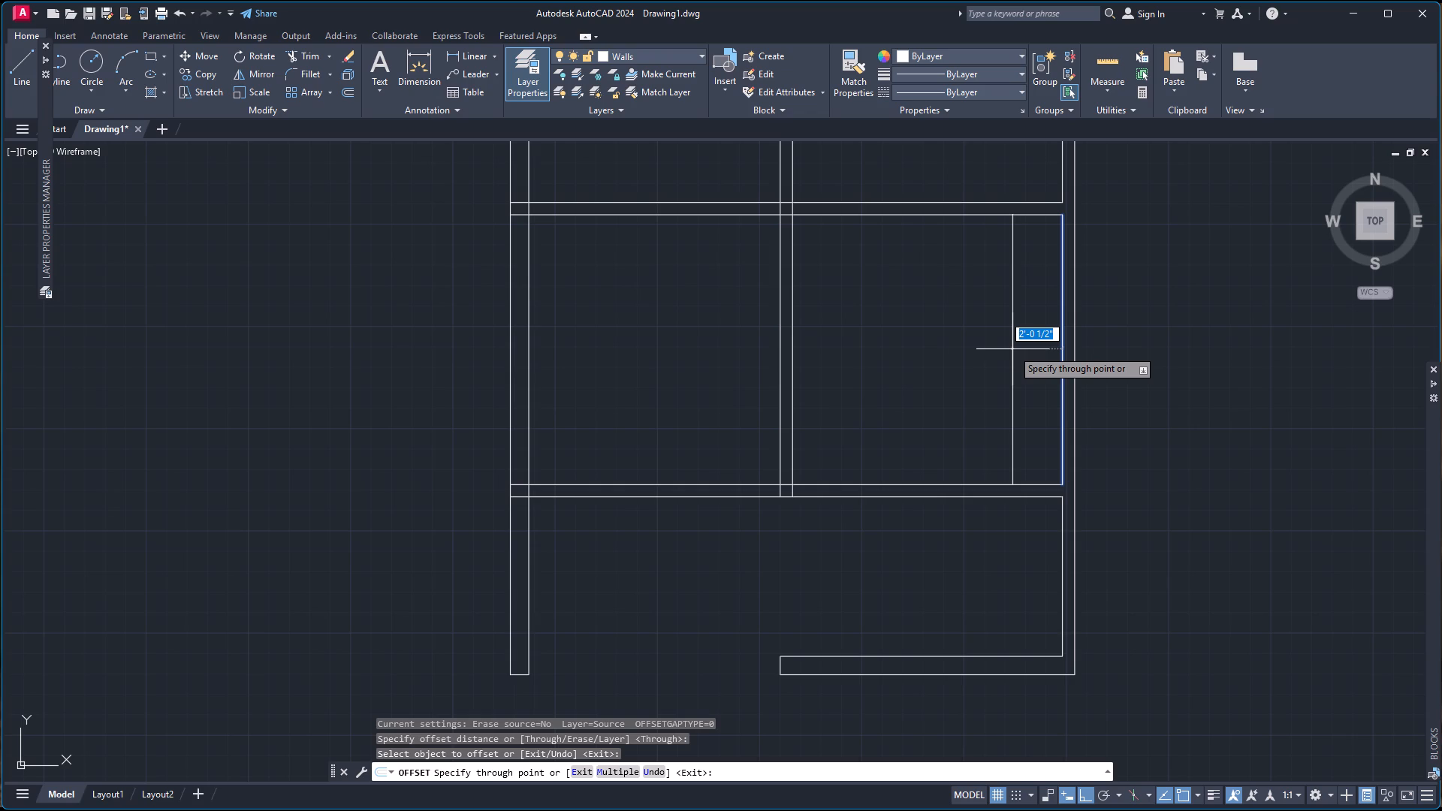
{"action": "type", "text": "4'-"}
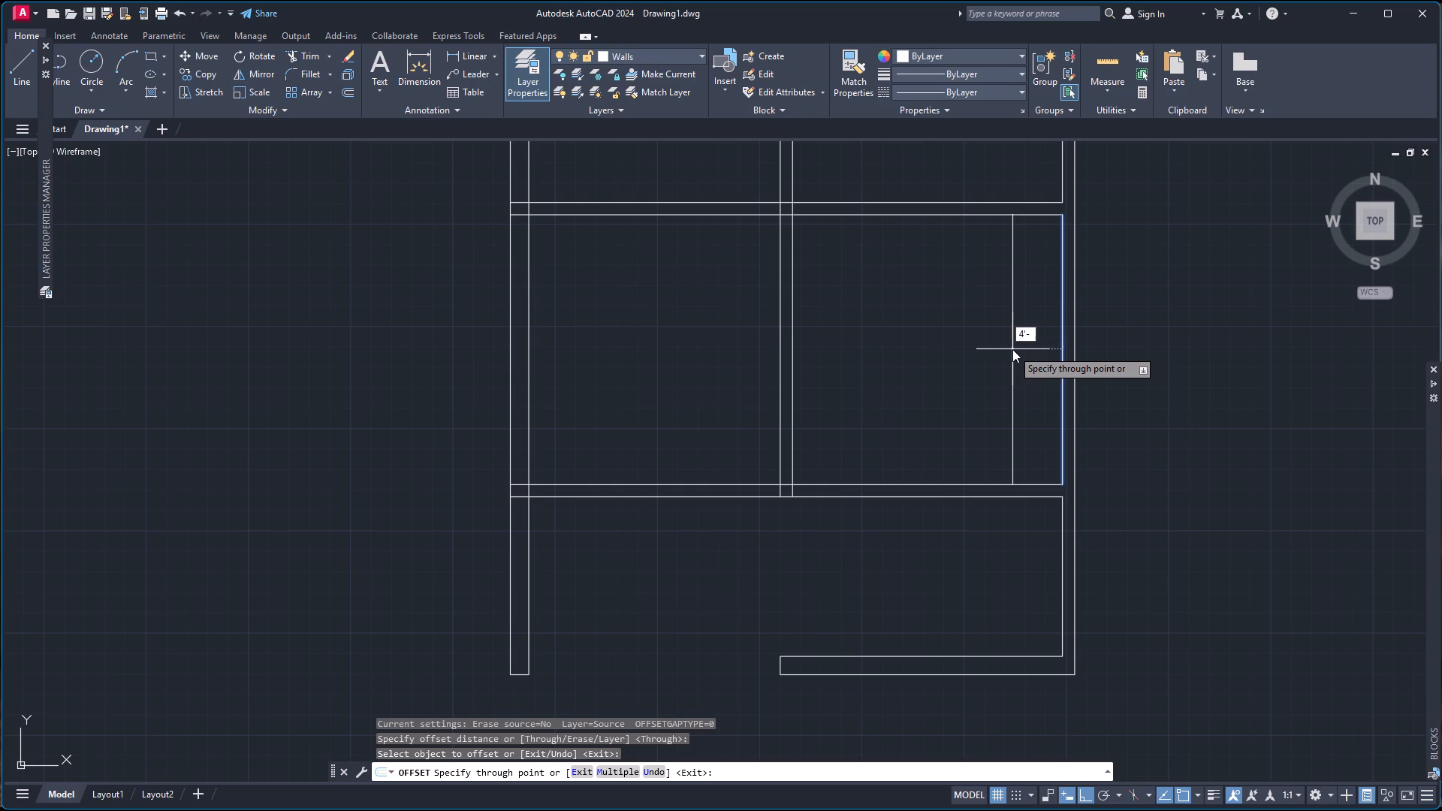
{"action": "key", "text": "6"}
{"action": "key", "text": "Return"}
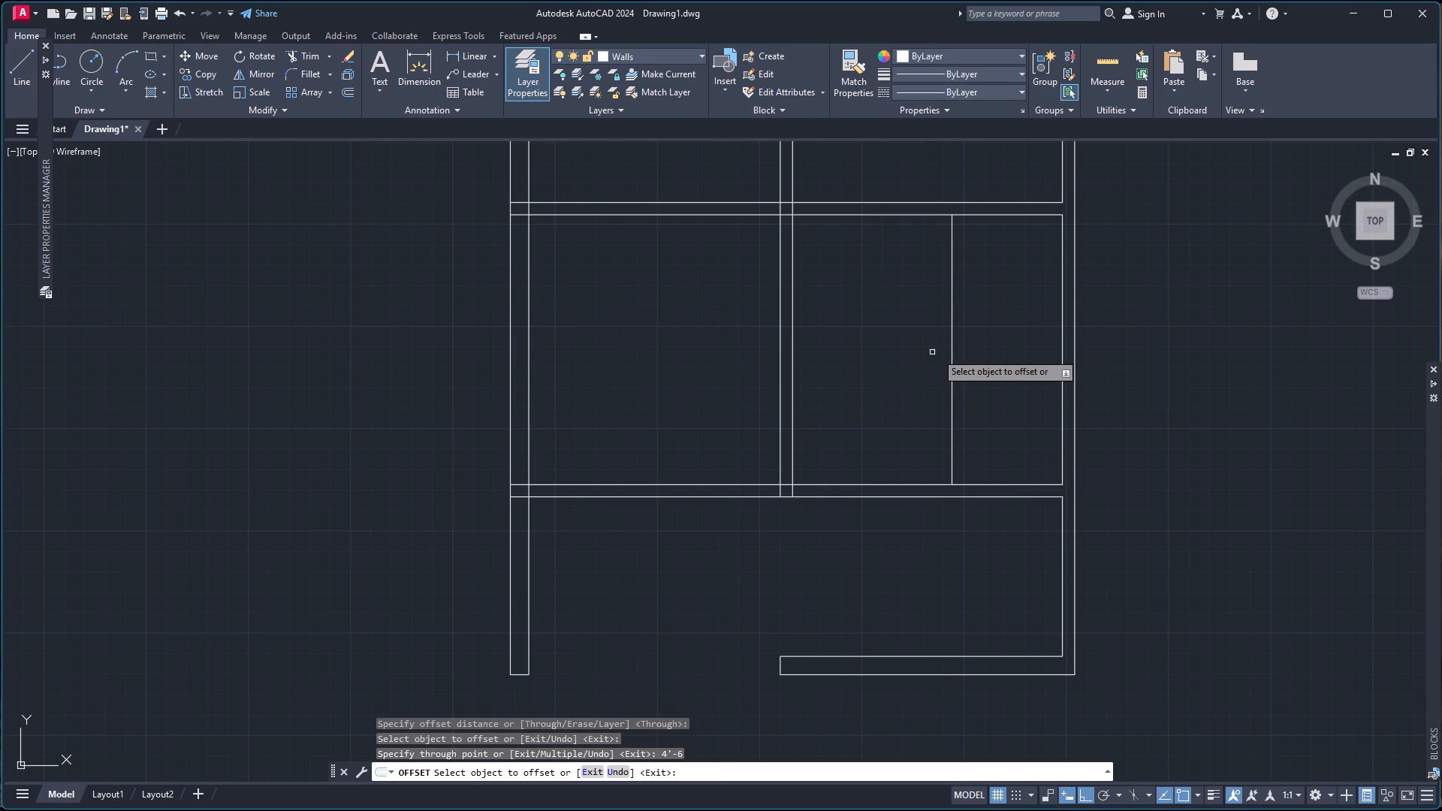
{"action": "left_click", "coordinate": [952, 349]}
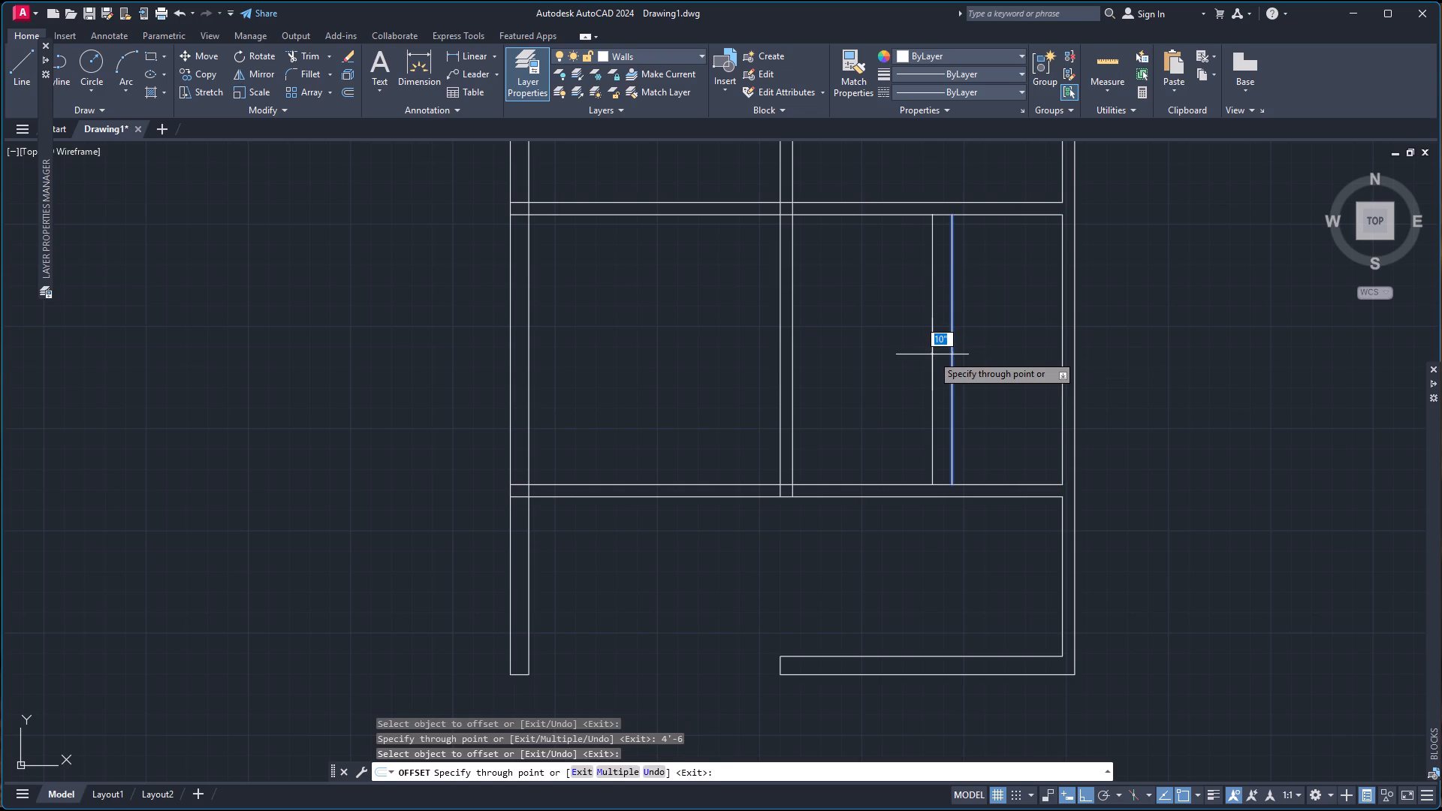
{"action": "key", "text": "6"}
{"action": "key", "text": "Return"}
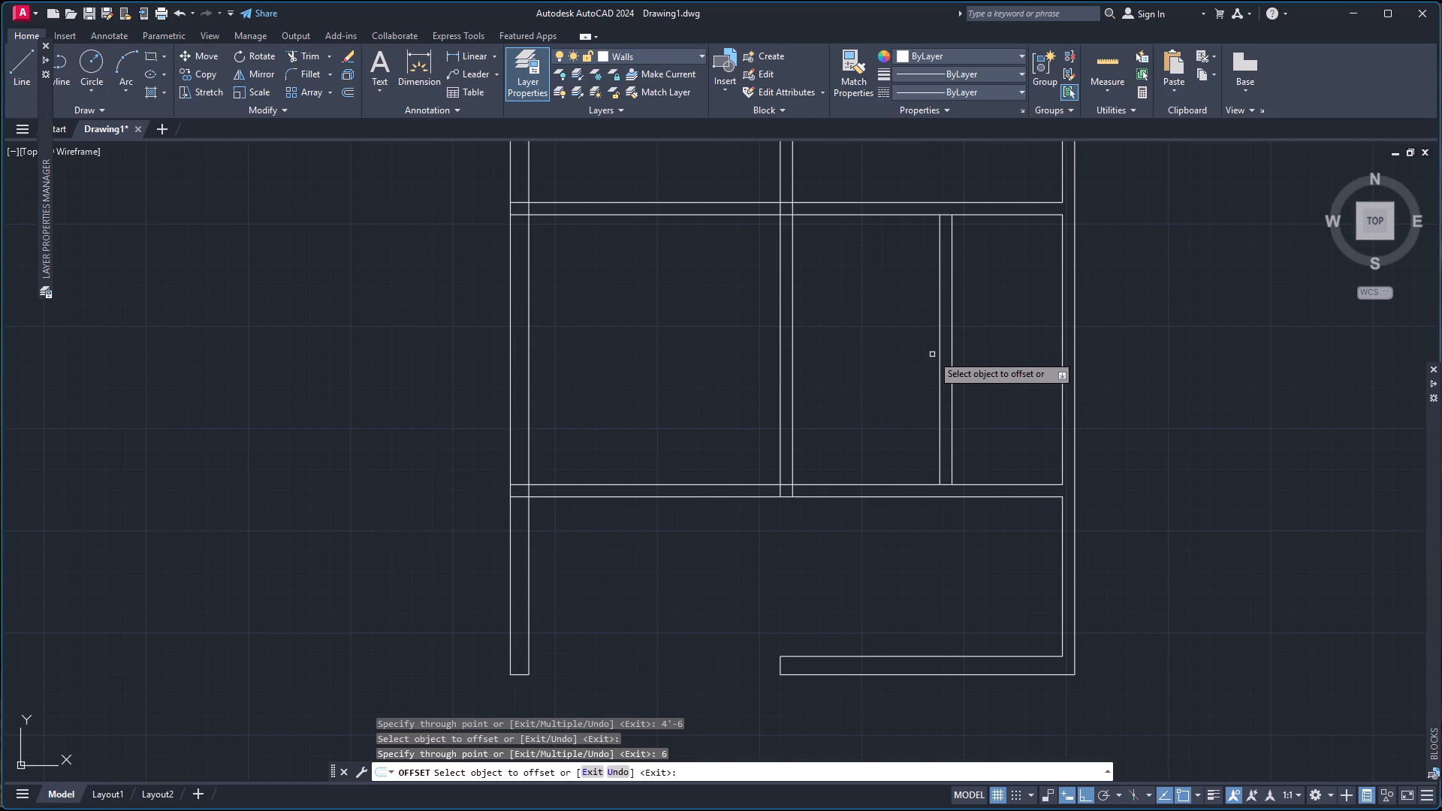
{"action": "key", "text": "Escape"}
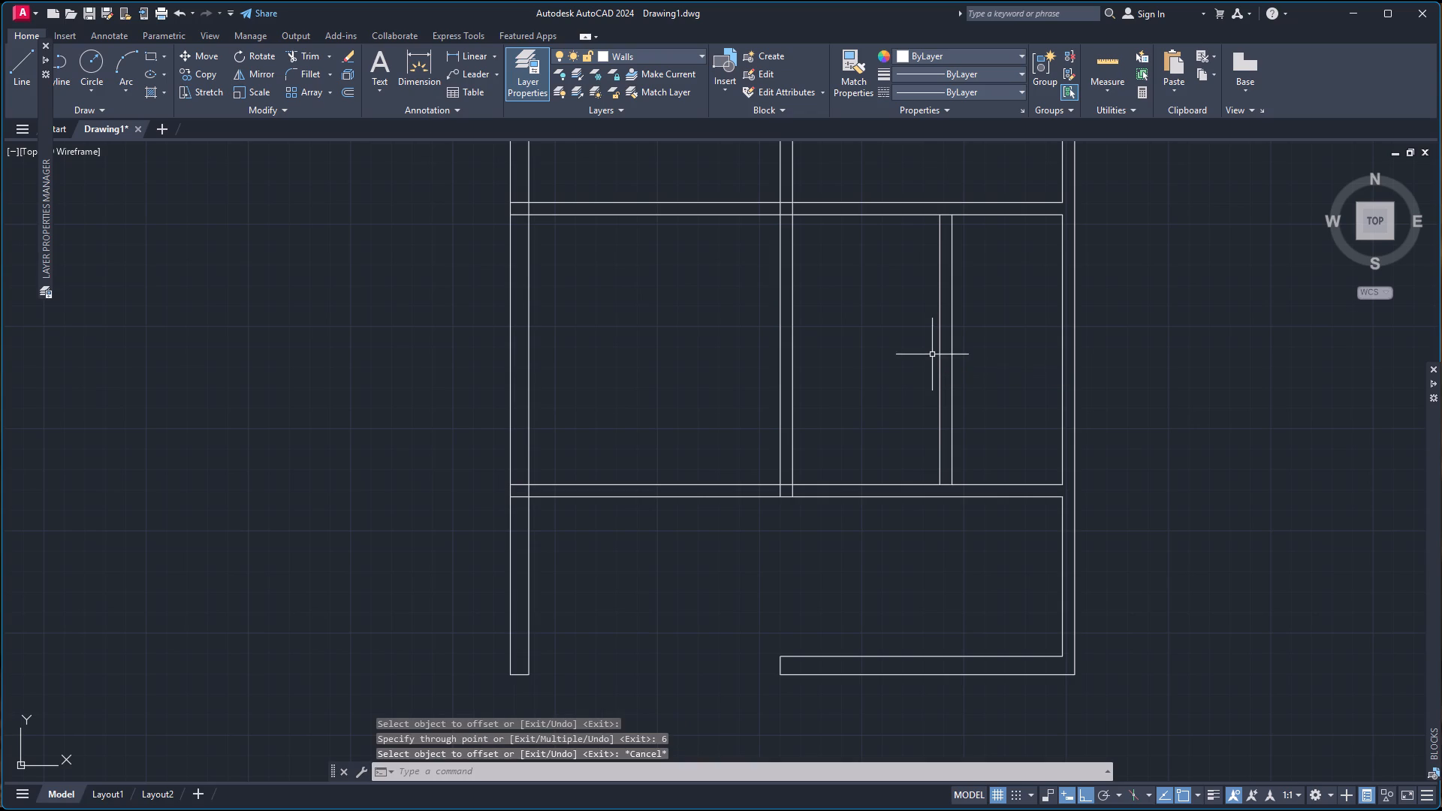
{"action": "left_click", "coordinate": [833, 370]}
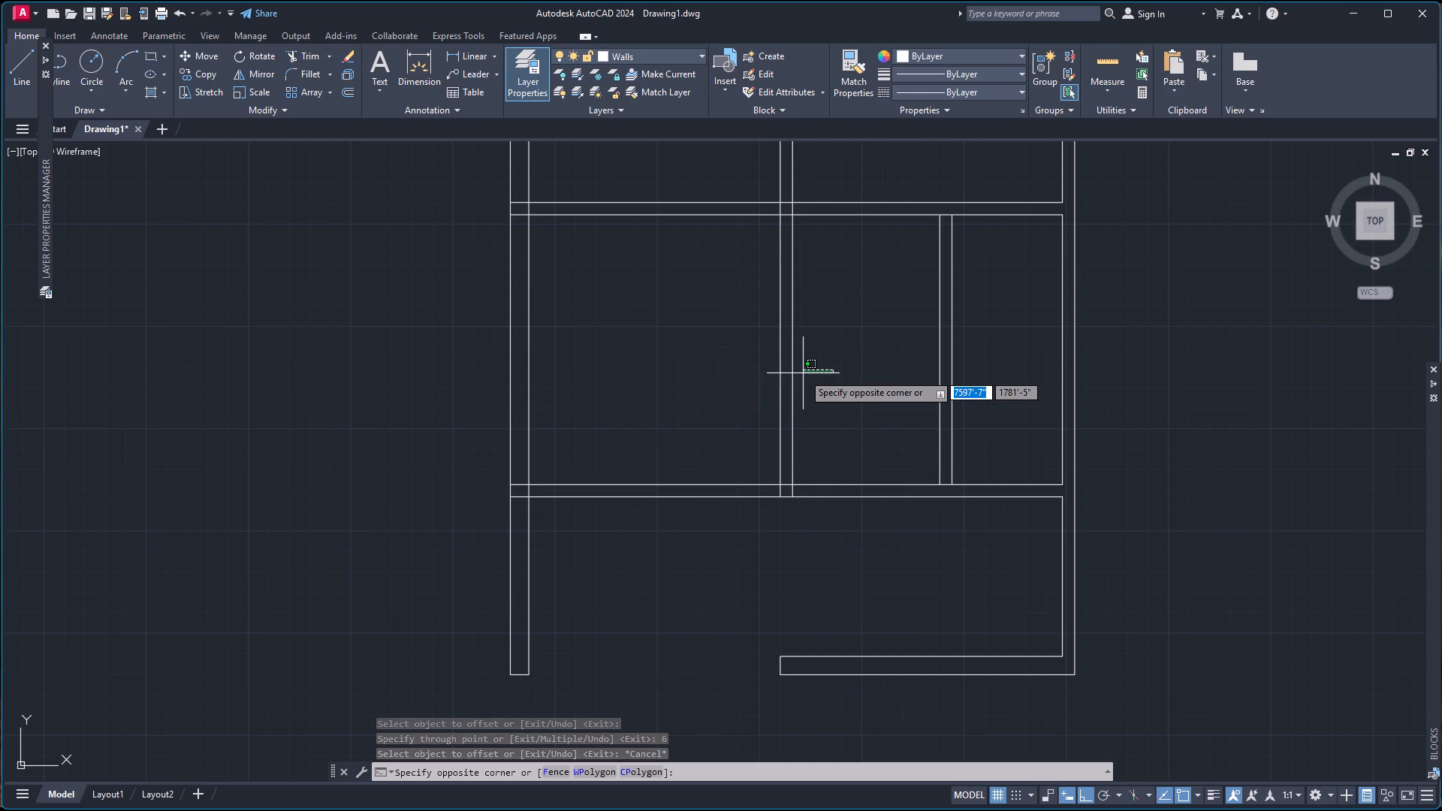
{"action": "key", "text": "Escape"}
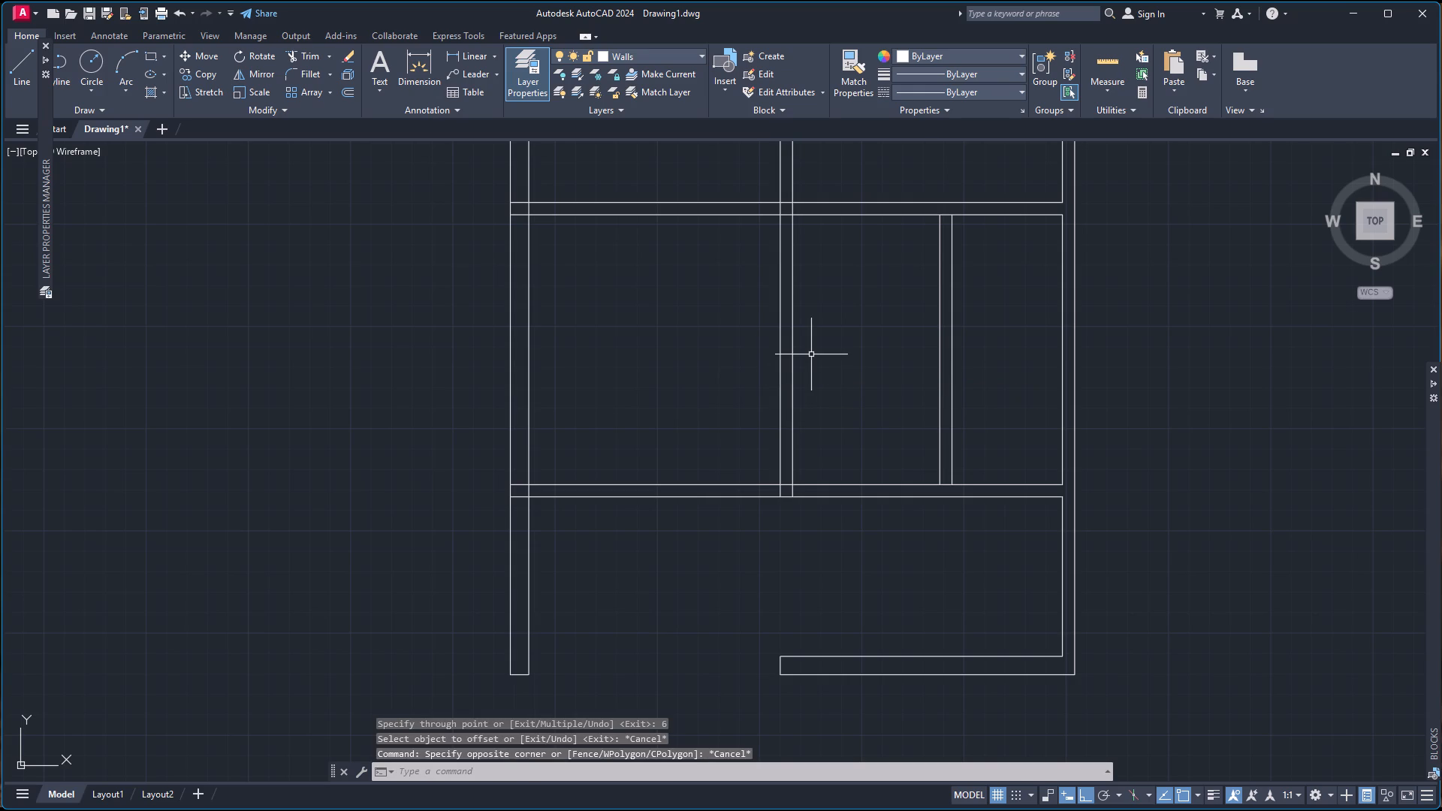
Trim the crossing lines where the middle wall meets the upper interior horizontal wall from above, opening the T-junction.
{"action": "key", "text": "t"}
{"action": "key", "text": "r"}
{"action": "key", "text": "Return"}
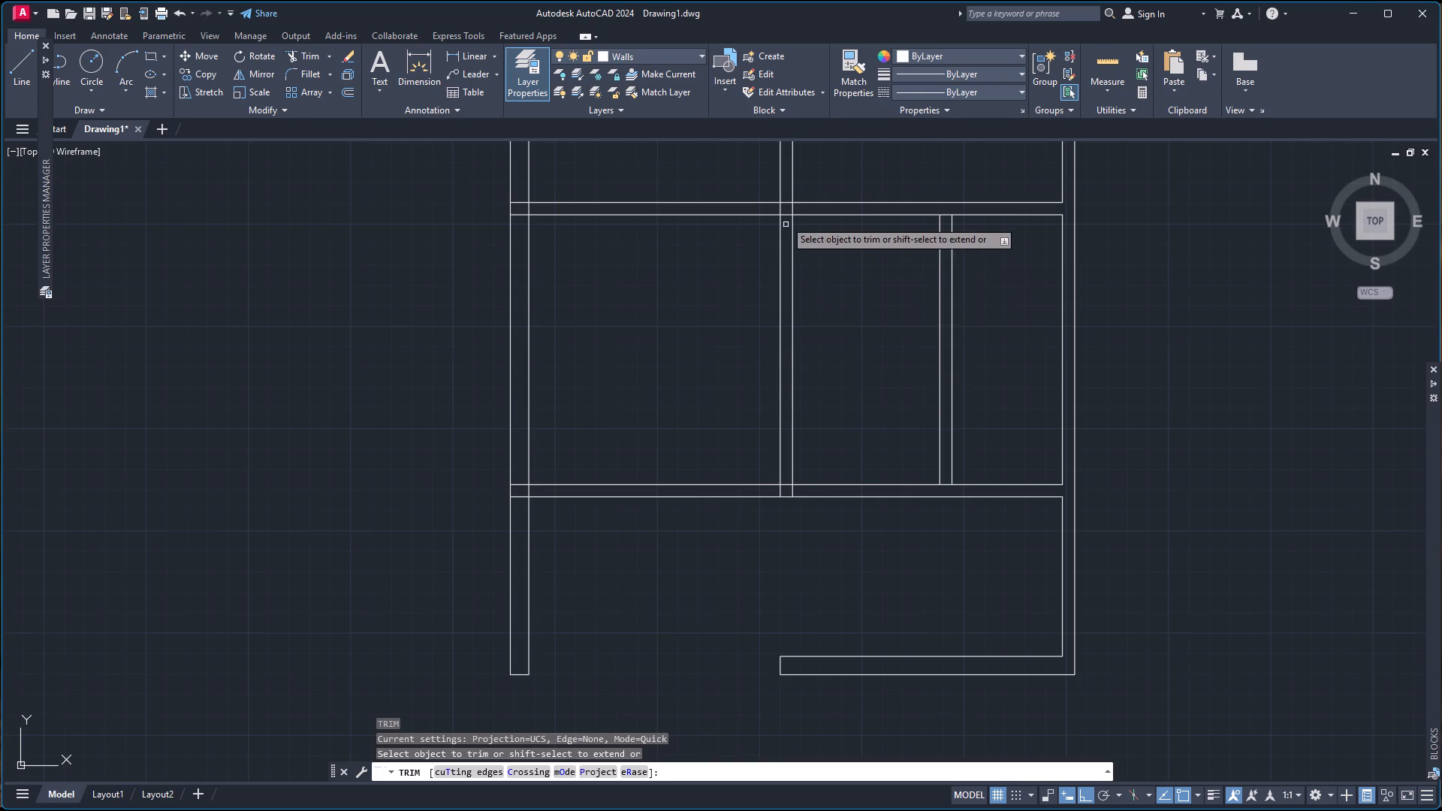
{"action": "scroll", "coordinate": [785, 219], "scroll_direction": "up", "scroll_amount": 3}
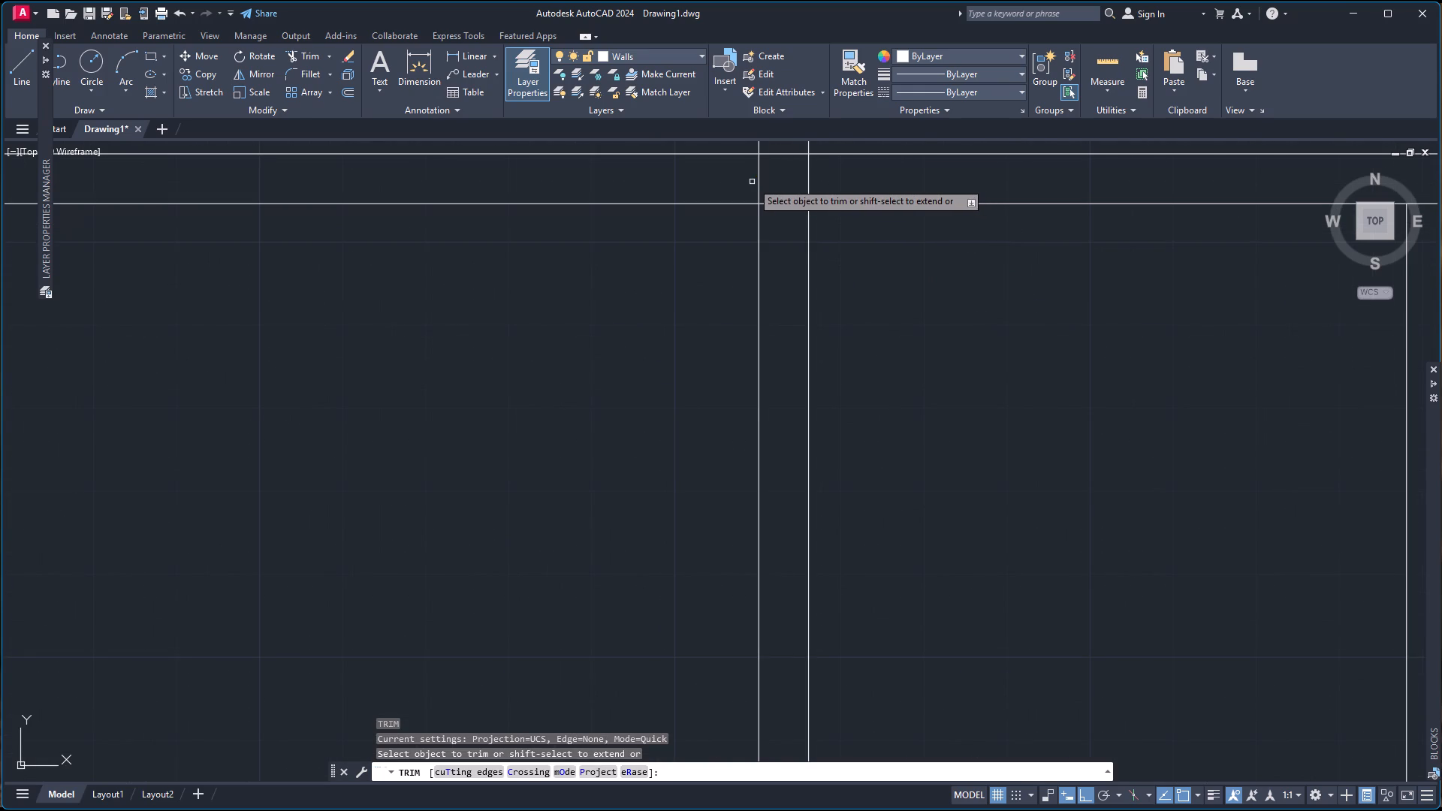
{"action": "left_click", "coordinate": [751, 182]}
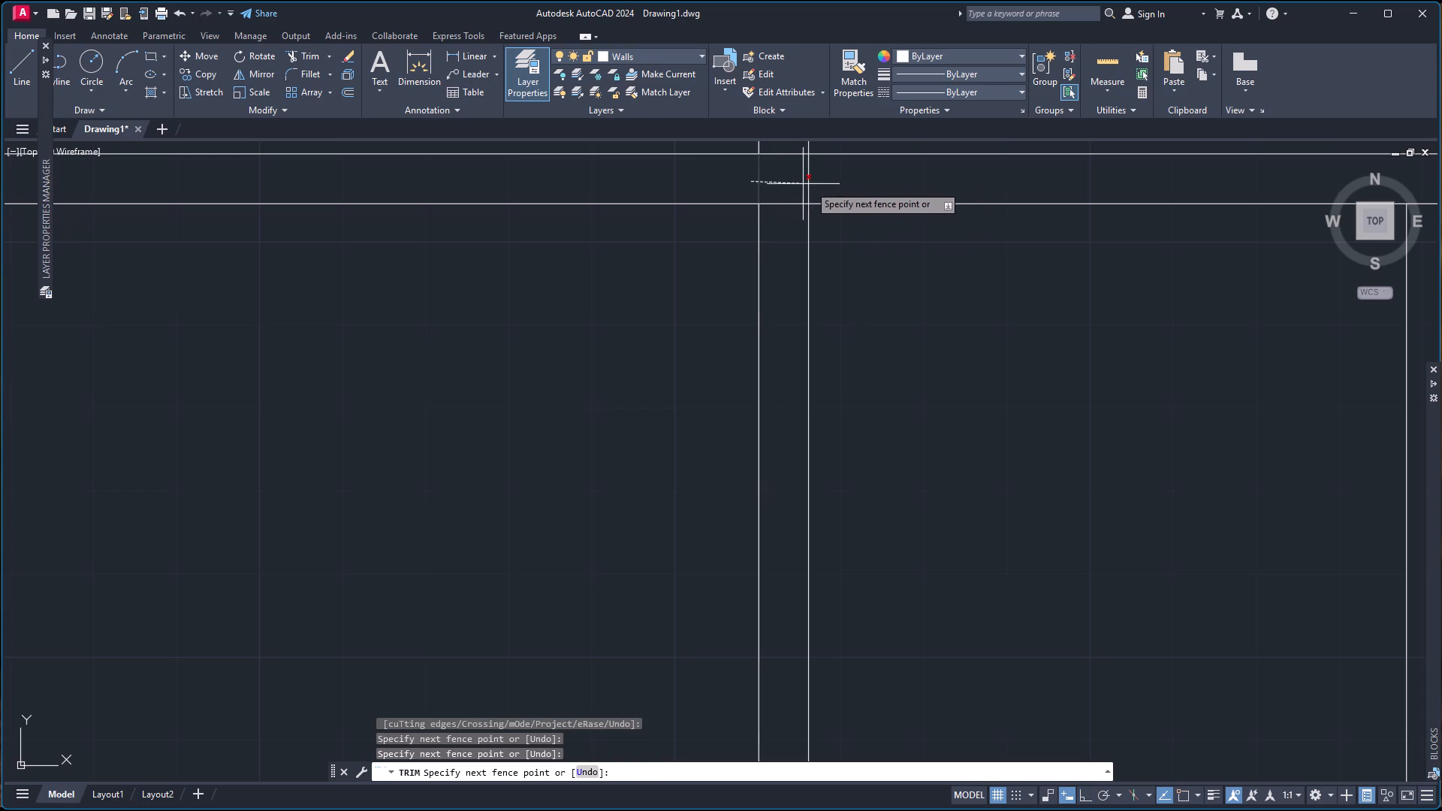
{"action": "left_click", "coordinate": [824, 185]}
{"action": "left_click", "coordinate": [790, 155]}
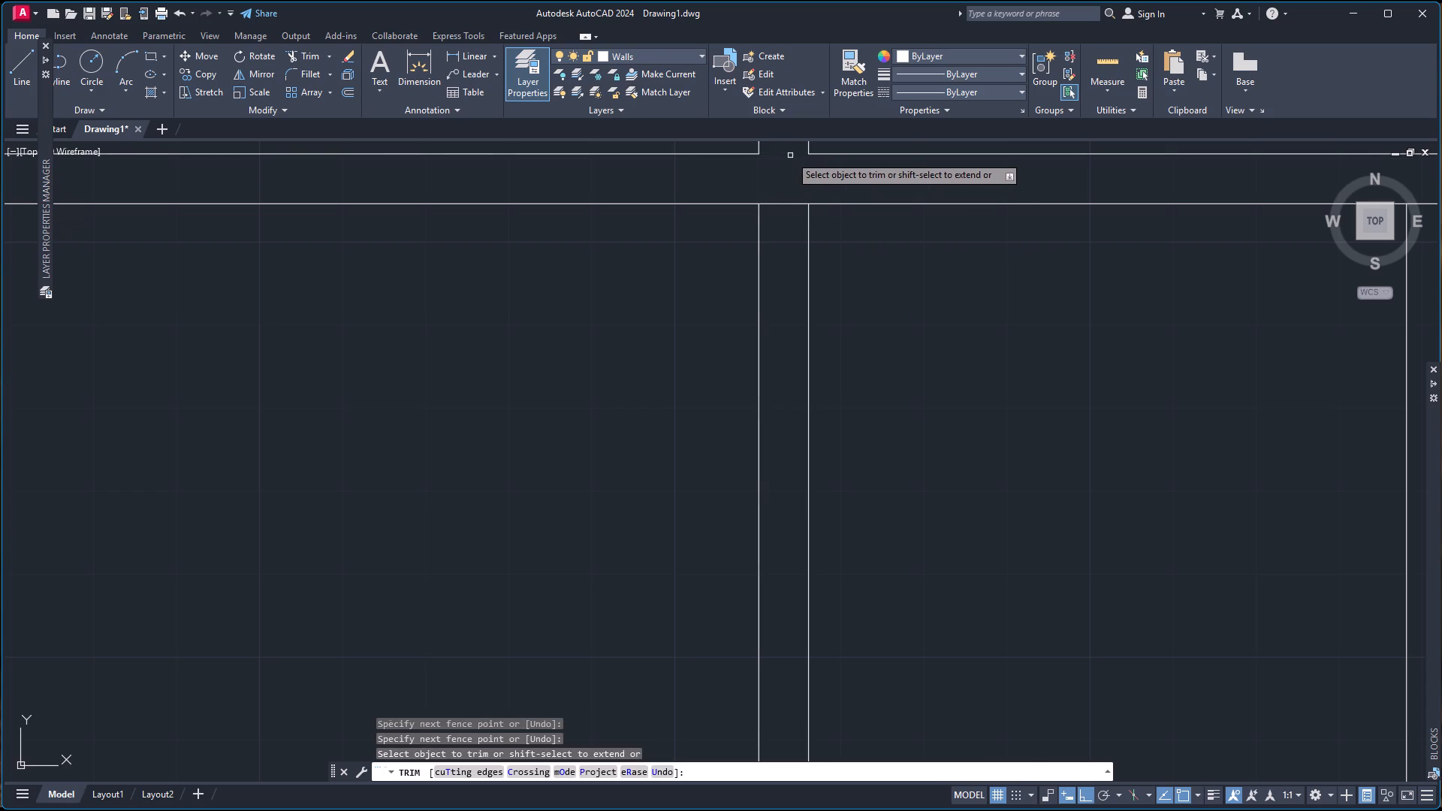
Trim the middle wall's lines inside the lower interior horizontal wall, plus that wall's upper line between them.
{"action": "scroll", "coordinate": [794, 200], "scroll_direction": "down", "scroll_amount": 4}
{"action": "scroll", "coordinate": [787, 334], "scroll_direction": "up", "scroll_amount": 4}
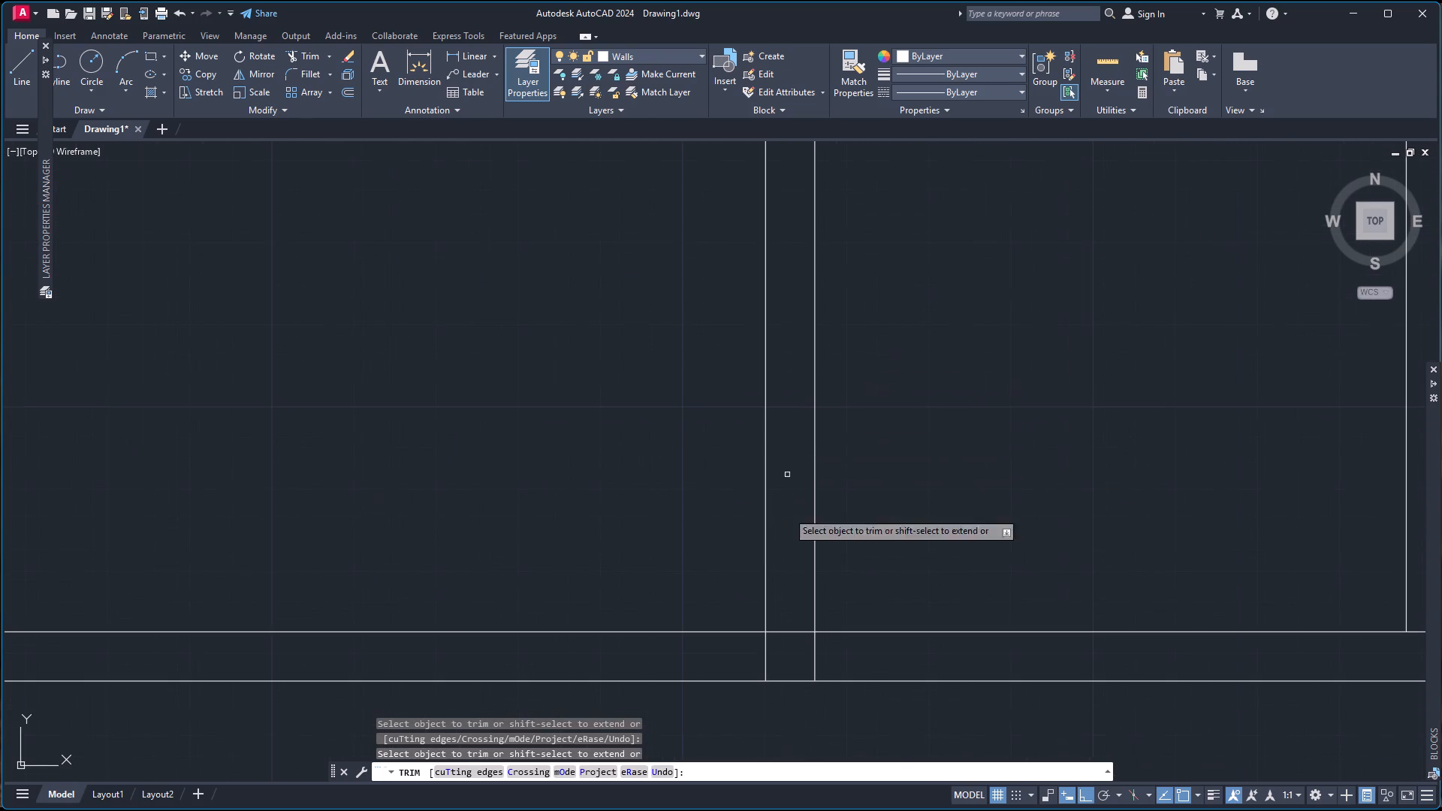
{"action": "left_click", "coordinate": [744, 656]}
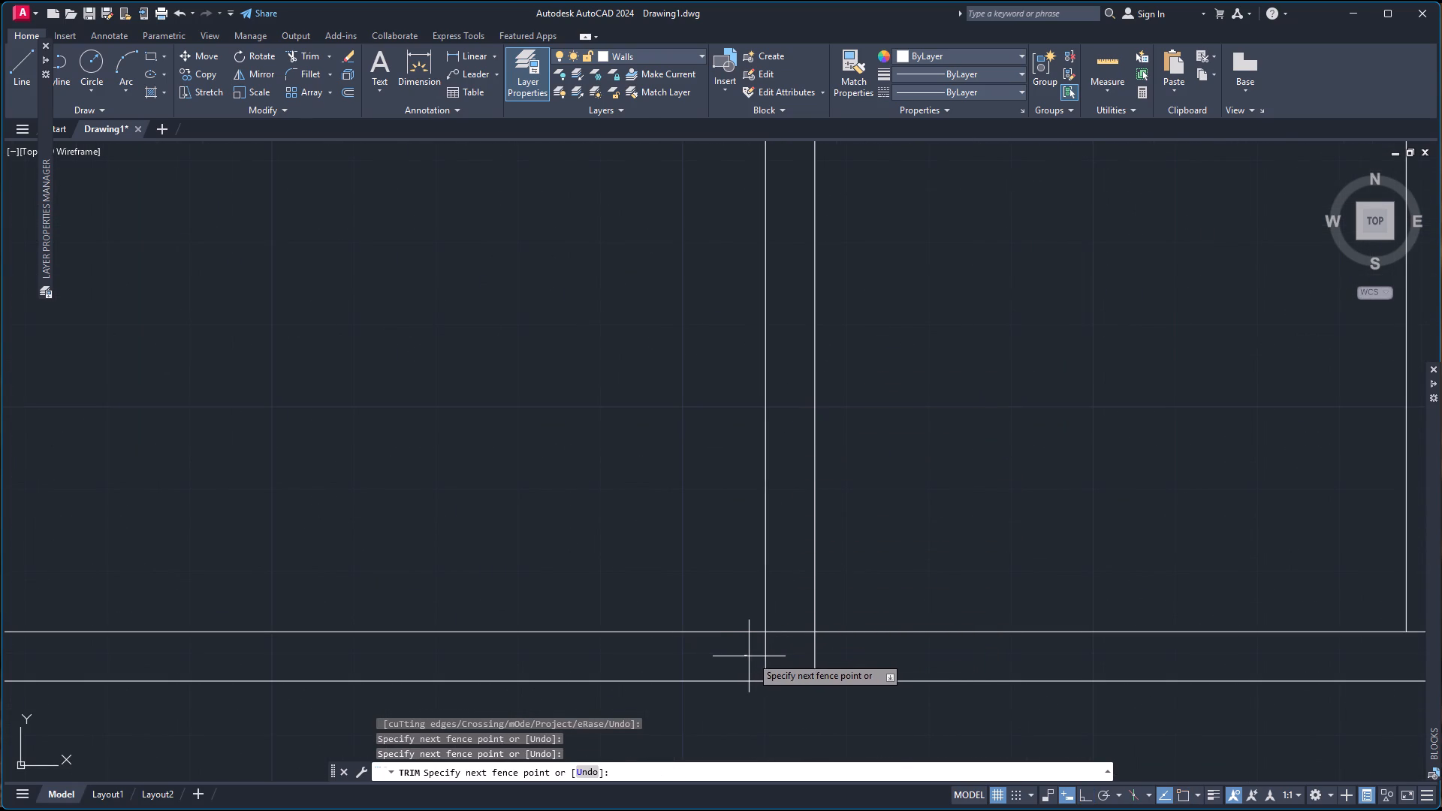
{"action": "left_click", "coordinate": [836, 655]}
{"action": "left_click", "coordinate": [792, 631]}
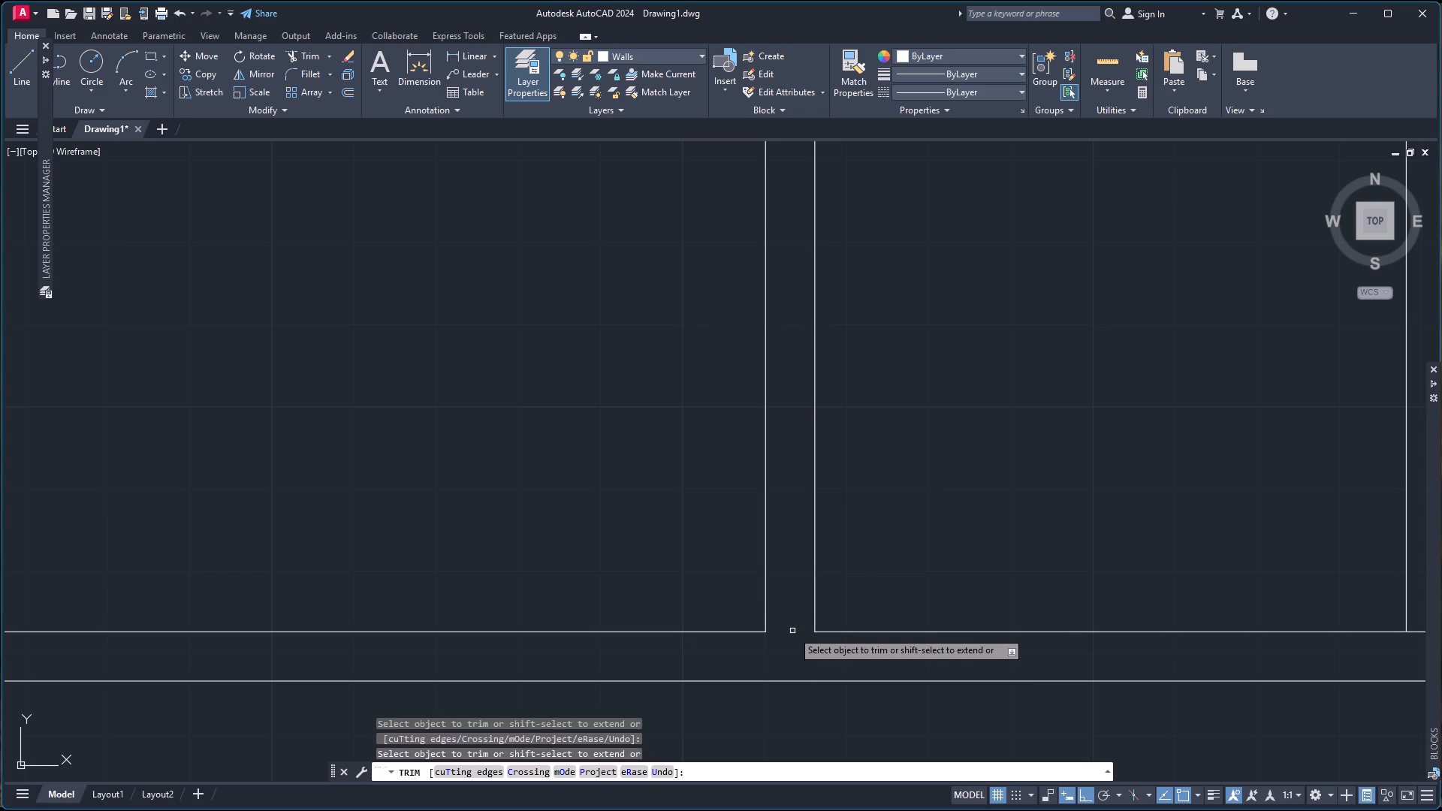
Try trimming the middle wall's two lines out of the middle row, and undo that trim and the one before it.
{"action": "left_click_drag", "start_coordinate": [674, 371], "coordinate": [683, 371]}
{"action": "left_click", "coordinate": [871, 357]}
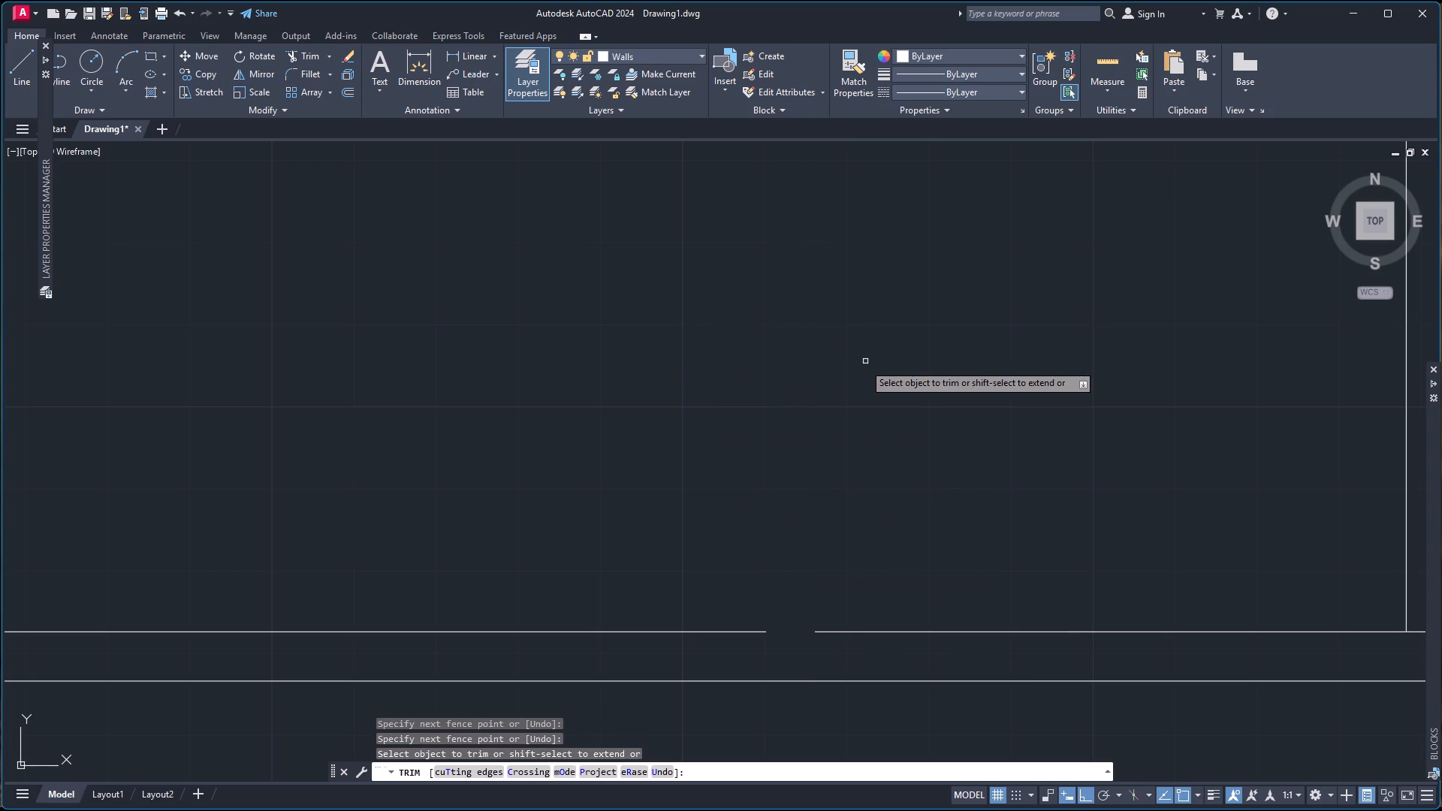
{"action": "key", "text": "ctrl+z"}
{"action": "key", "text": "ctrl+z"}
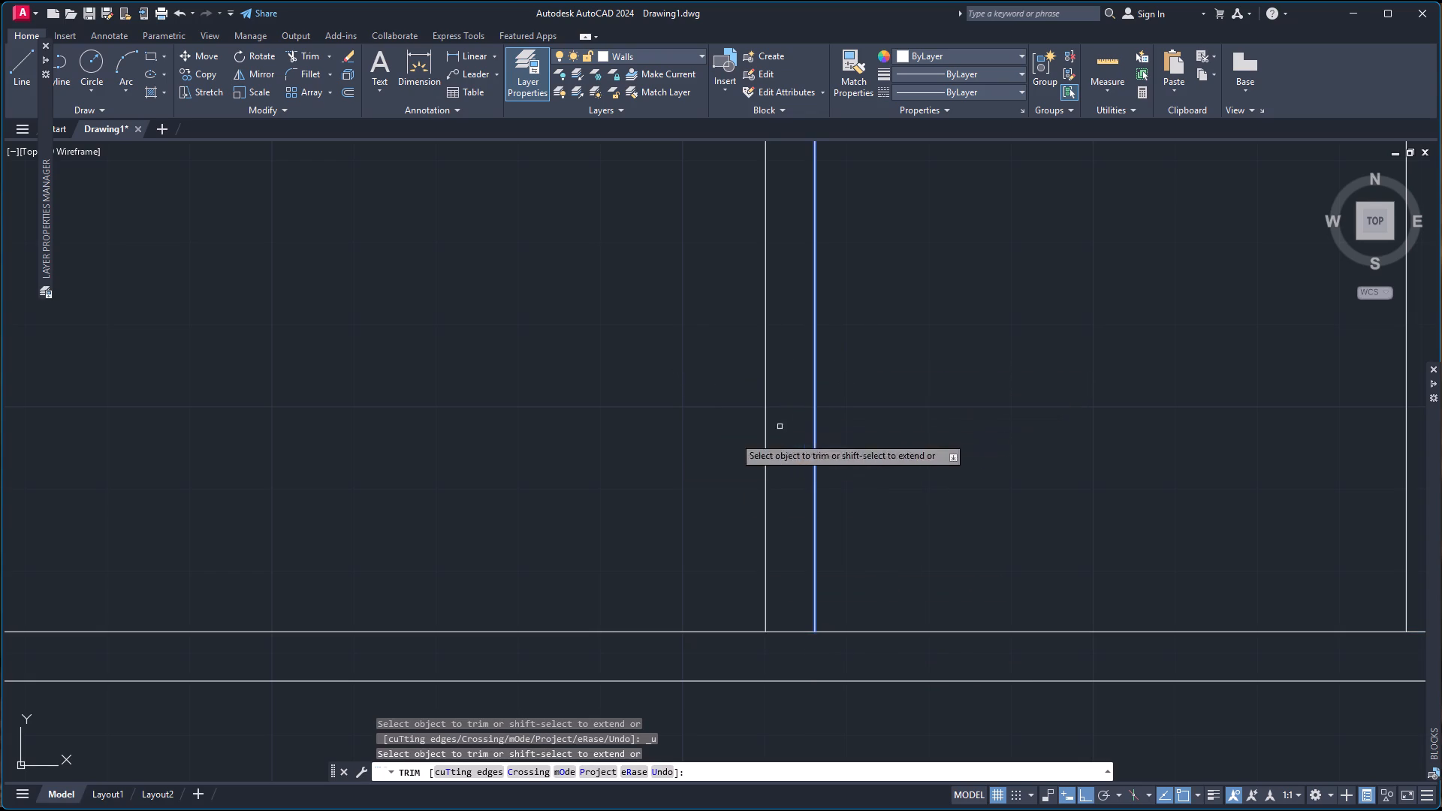
Trim the middle wall's two lines out of the middle row of rooms.
{"action": "left_click", "coordinate": [641, 450]}
{"action": "left_click", "coordinate": [942, 418]}
Trim the crossing lines where the lower interior horizontal wall meets the left wall, leaving an open T-junction.
{"action": "scroll", "coordinate": [937, 417], "scroll_direction": "down", "scroll_amount": 5}
{"action": "scroll", "coordinate": [931, 252], "scroll_direction": "up", "scroll_amount": 3}
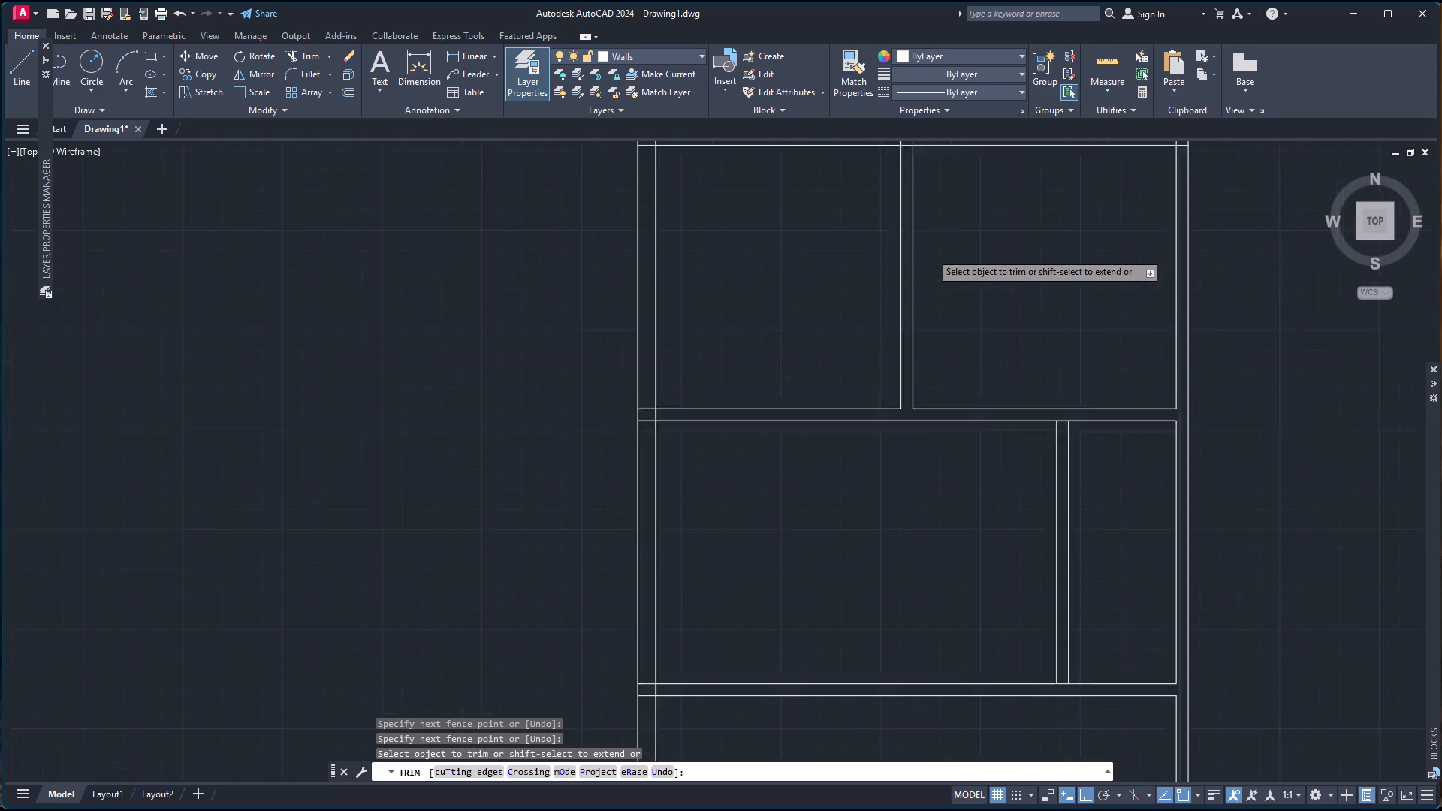
{"action": "scroll", "coordinate": [538, 478], "scroll_direction": "down", "scroll_amount": 5}
{"action": "scroll", "coordinate": [535, 531], "scroll_direction": "up", "scroll_amount": 7}
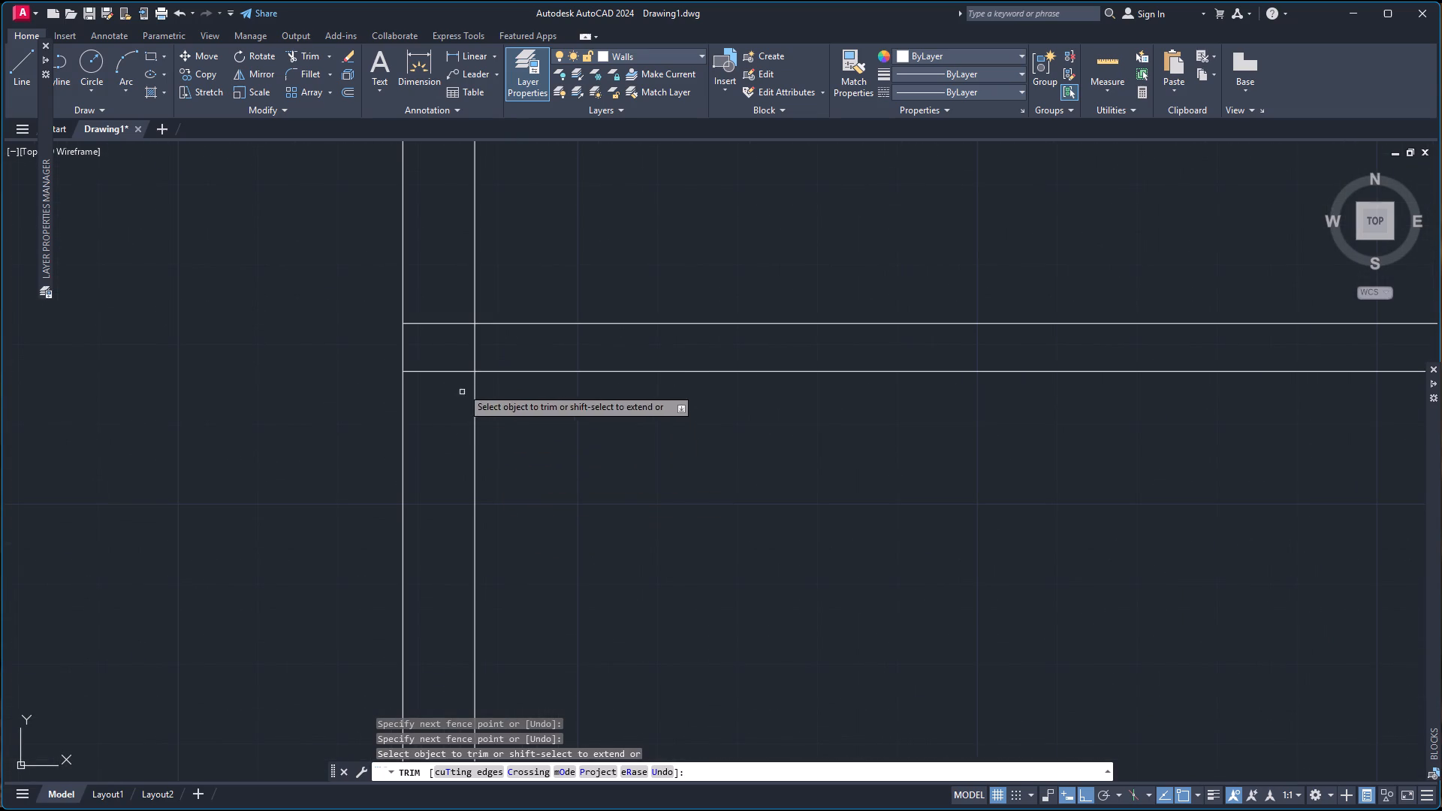
{"action": "left_click", "coordinate": [449, 300]}
{"action": "left_click", "coordinate": [454, 398]}
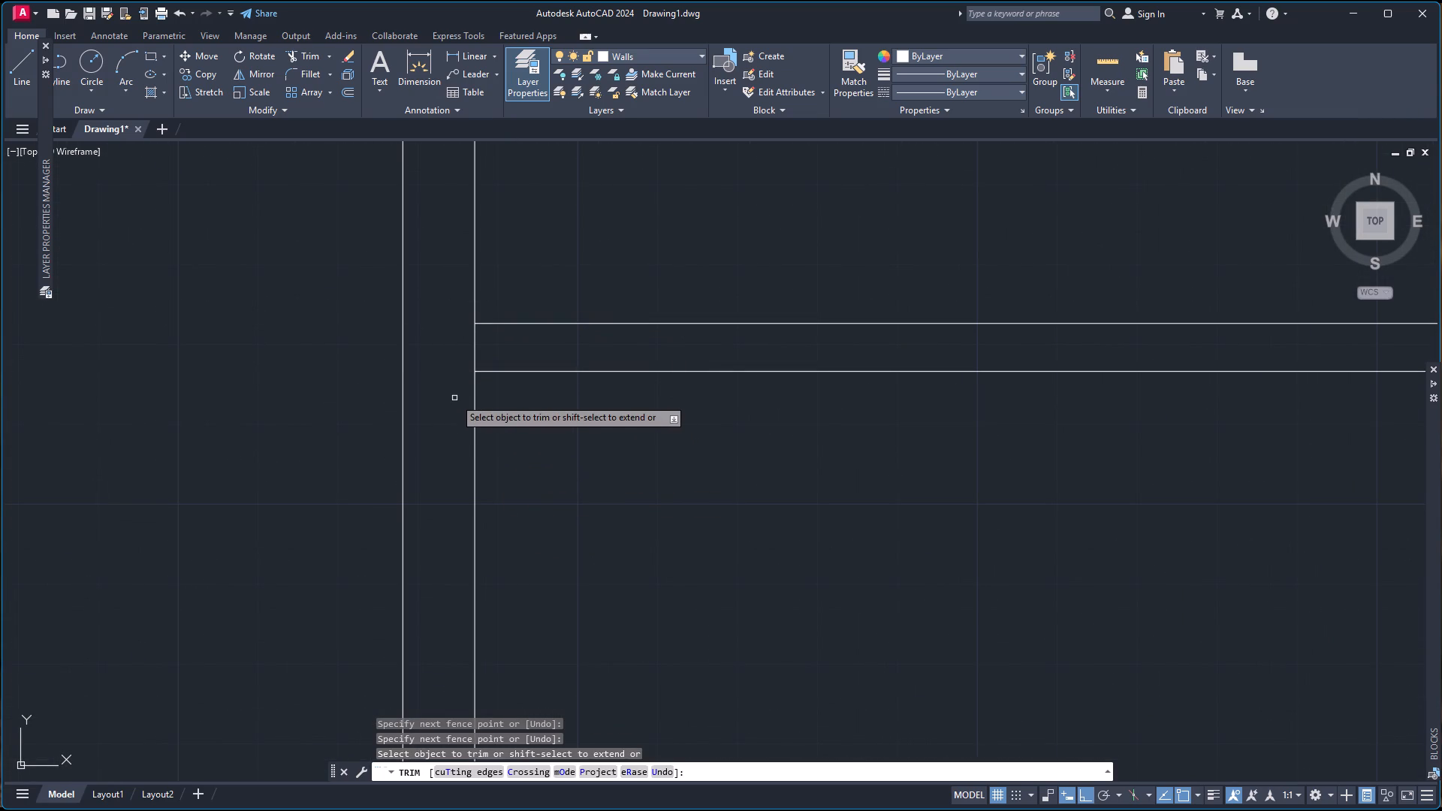
{"action": "left_click", "coordinate": [475, 354]}
Trim the crossing lines where the upper interior horizontal wall meets the left wall, leaving an open T-junction.
{"action": "scroll", "coordinate": [475, 353], "scroll_direction": "down", "scroll_amount": 6}
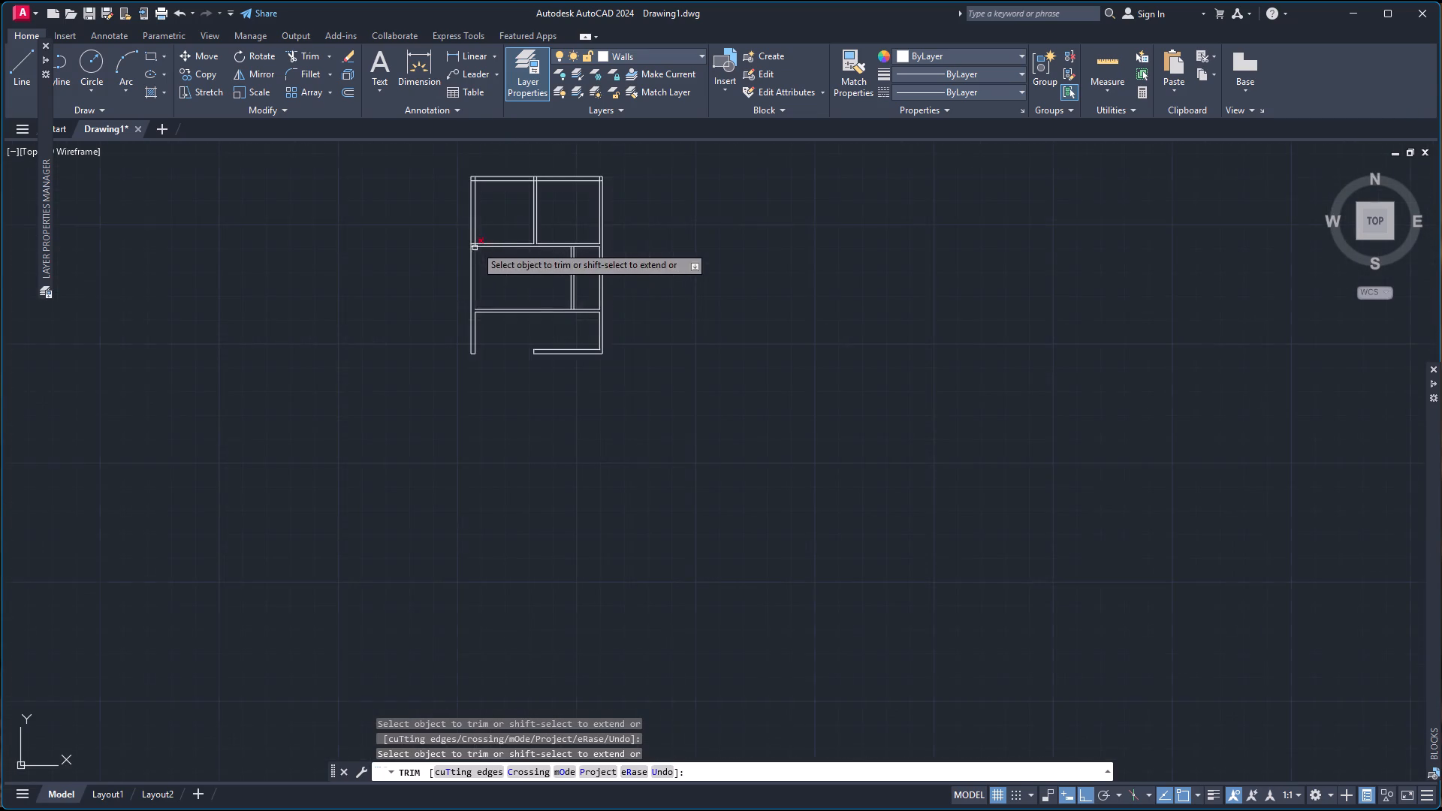
{"action": "scroll", "coordinate": [481, 197], "scroll_direction": "up", "scroll_amount": 5}
{"action": "scroll", "coordinate": [388, 650], "scroll_direction": "down", "scroll_amount": 2}
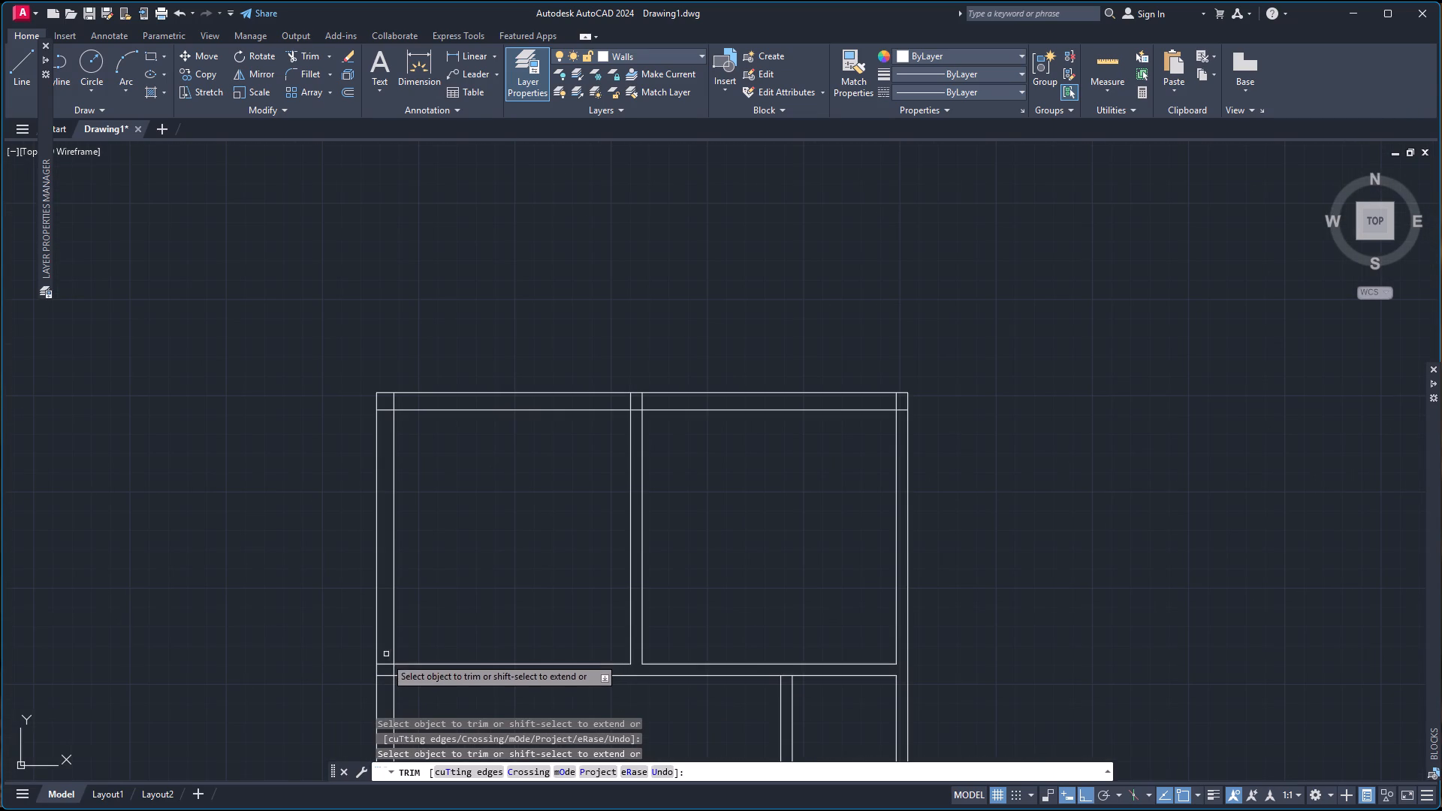
{"action": "scroll", "coordinate": [385, 663], "scroll_direction": "up", "scroll_amount": 4}
{"action": "scroll", "coordinate": [384, 648], "scroll_direction": "down", "scroll_amount": 2}
{"action": "left_click", "coordinate": [384, 647]}
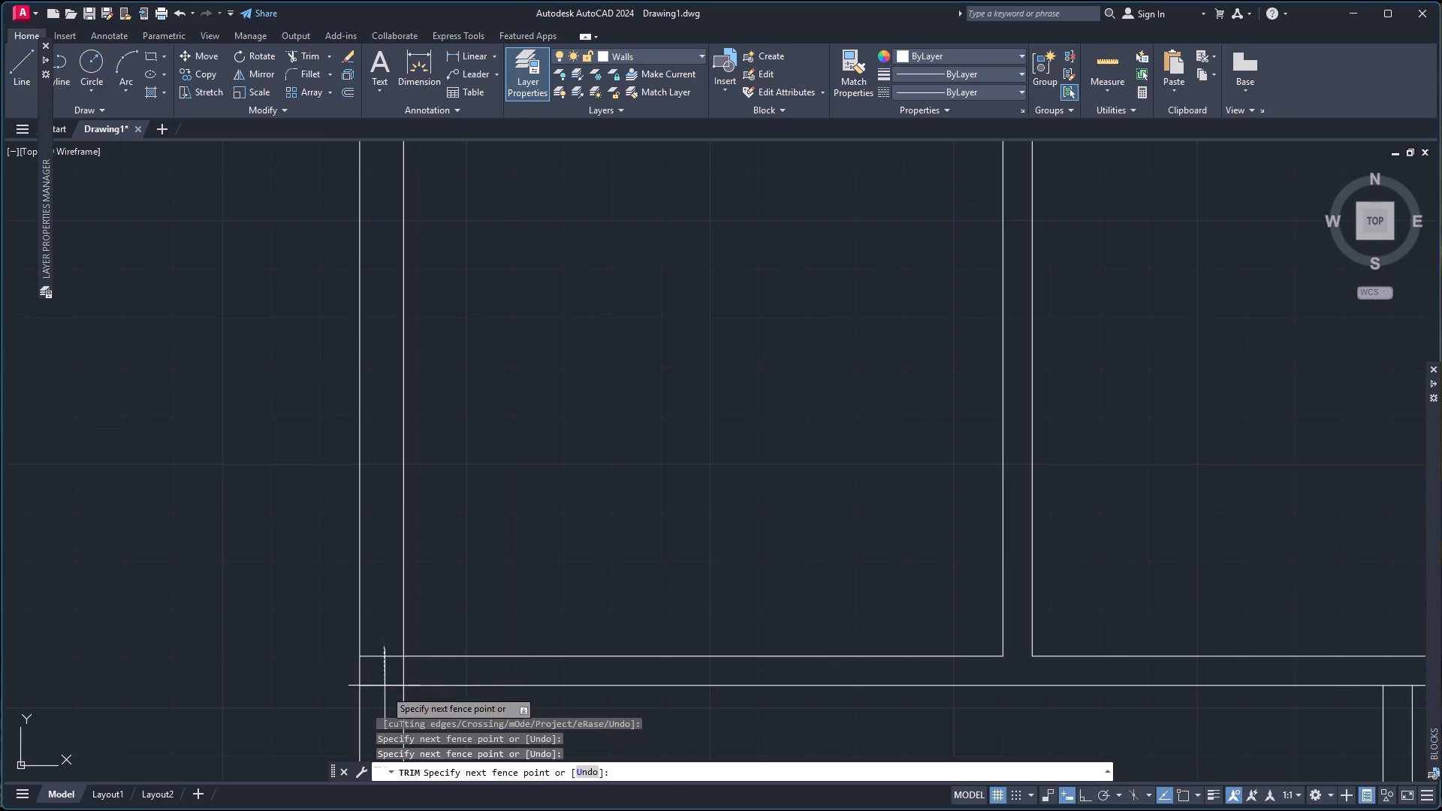
{"action": "left_click", "coordinate": [385, 701]}
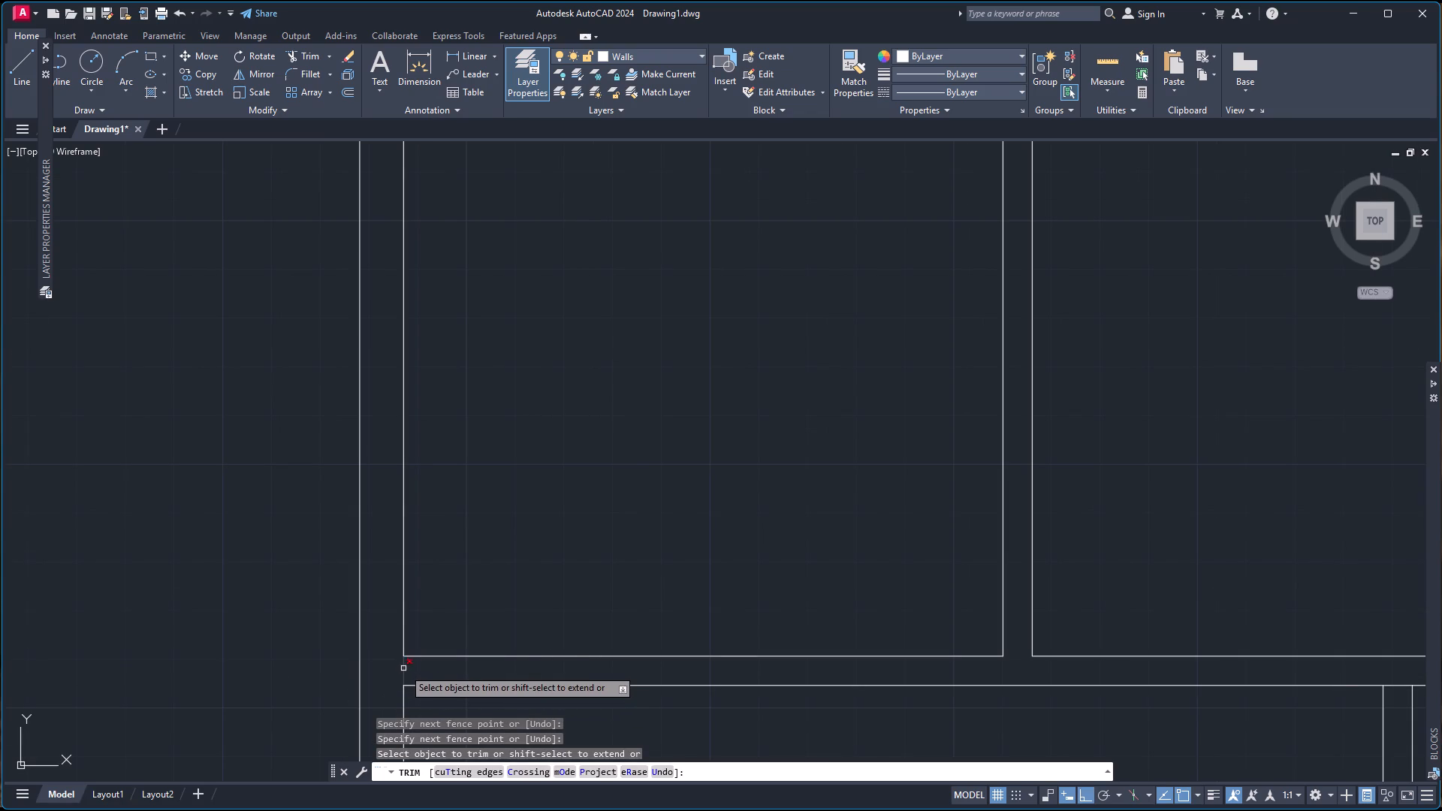
{"action": "left_click", "coordinate": [403, 668]}
Trim the overlapping inner wall lines at the plan's upper-left corner into a clean corner.
{"action": "scroll", "coordinate": [418, 630], "scroll_direction": "down", "scroll_amount": 6}
{"action": "scroll", "coordinate": [445, 447], "scroll_direction": "up", "scroll_amount": 5}
{"action": "scroll", "coordinate": [467, 659], "scroll_direction": "down", "scroll_amount": 5}
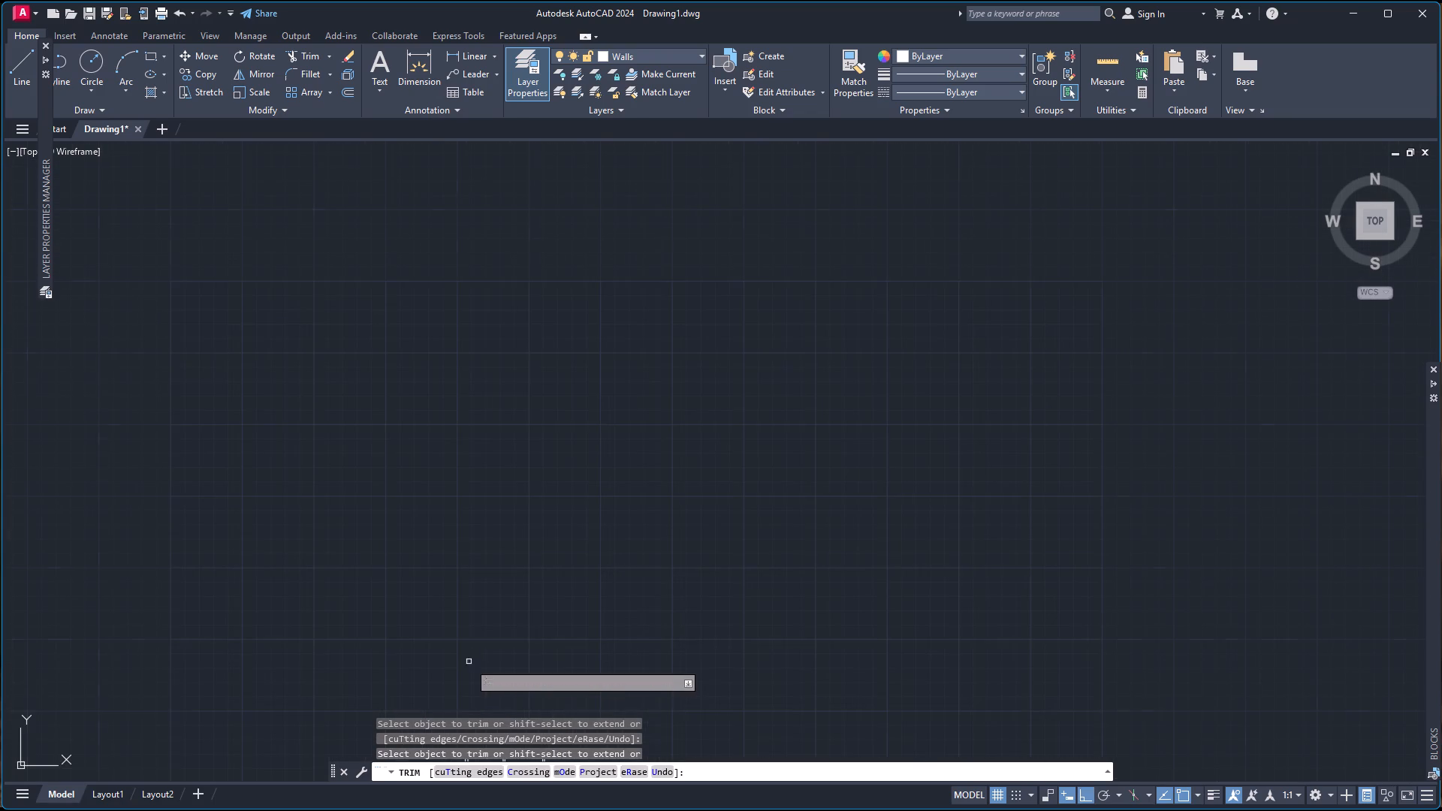
{"action": "scroll", "coordinate": [487, 764], "scroll_direction": "down", "scroll_amount": 2}
{"action": "scroll", "coordinate": [503, 665], "scroll_direction": "down", "scroll_amount": 4}
{"action": "scroll", "coordinate": [505, 699], "scroll_direction": "up", "scroll_amount": 3}
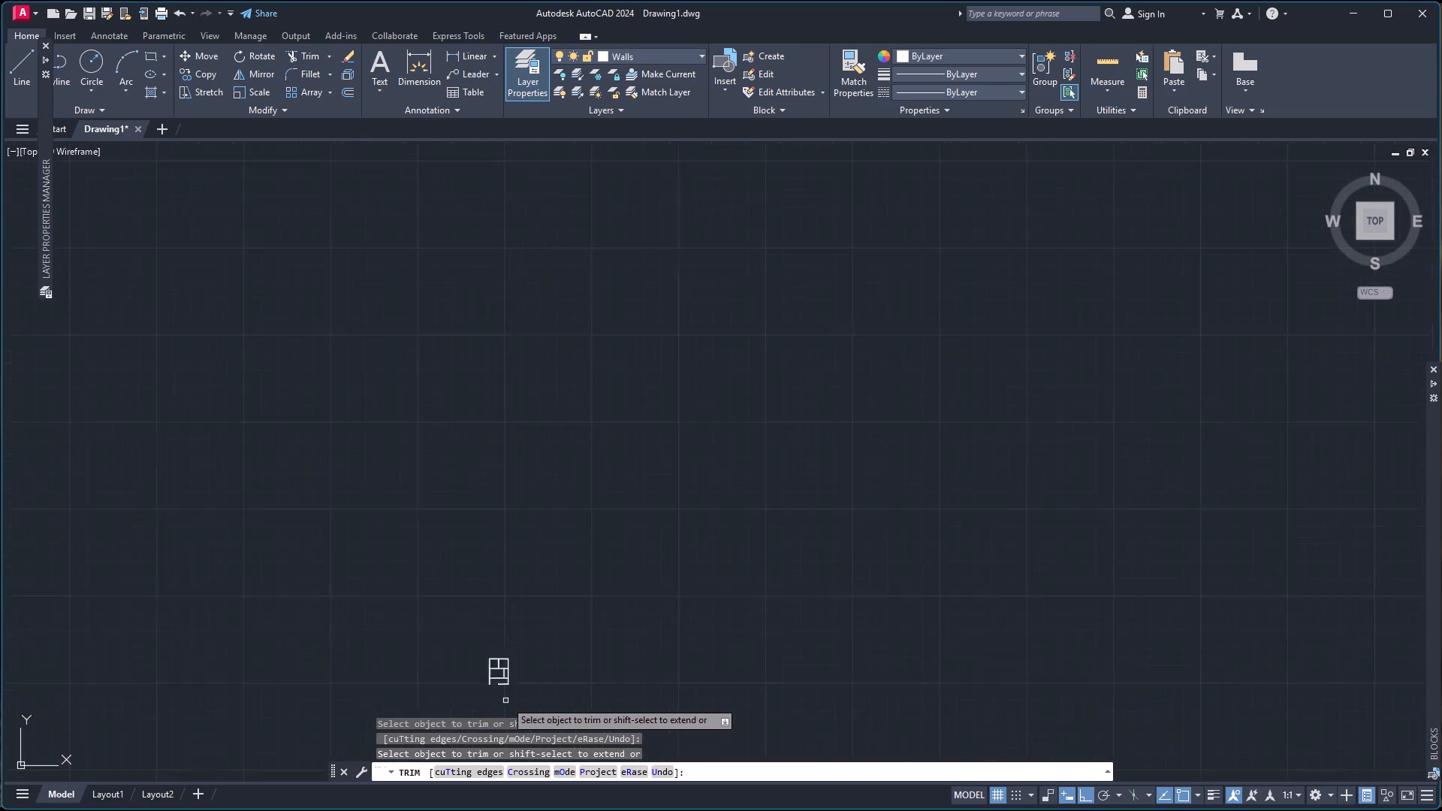
{"action": "scroll", "coordinate": [505, 701], "scroll_direction": "up", "scroll_amount": 2}
{"action": "scroll", "coordinate": [448, 529], "scroll_direction": "up", "scroll_amount": 4}
{"action": "scroll", "coordinate": [433, 662], "scroll_direction": "down", "scroll_amount": 1}
{"action": "scroll", "coordinate": [433, 663], "scroll_direction": "up", "scroll_amount": 2}
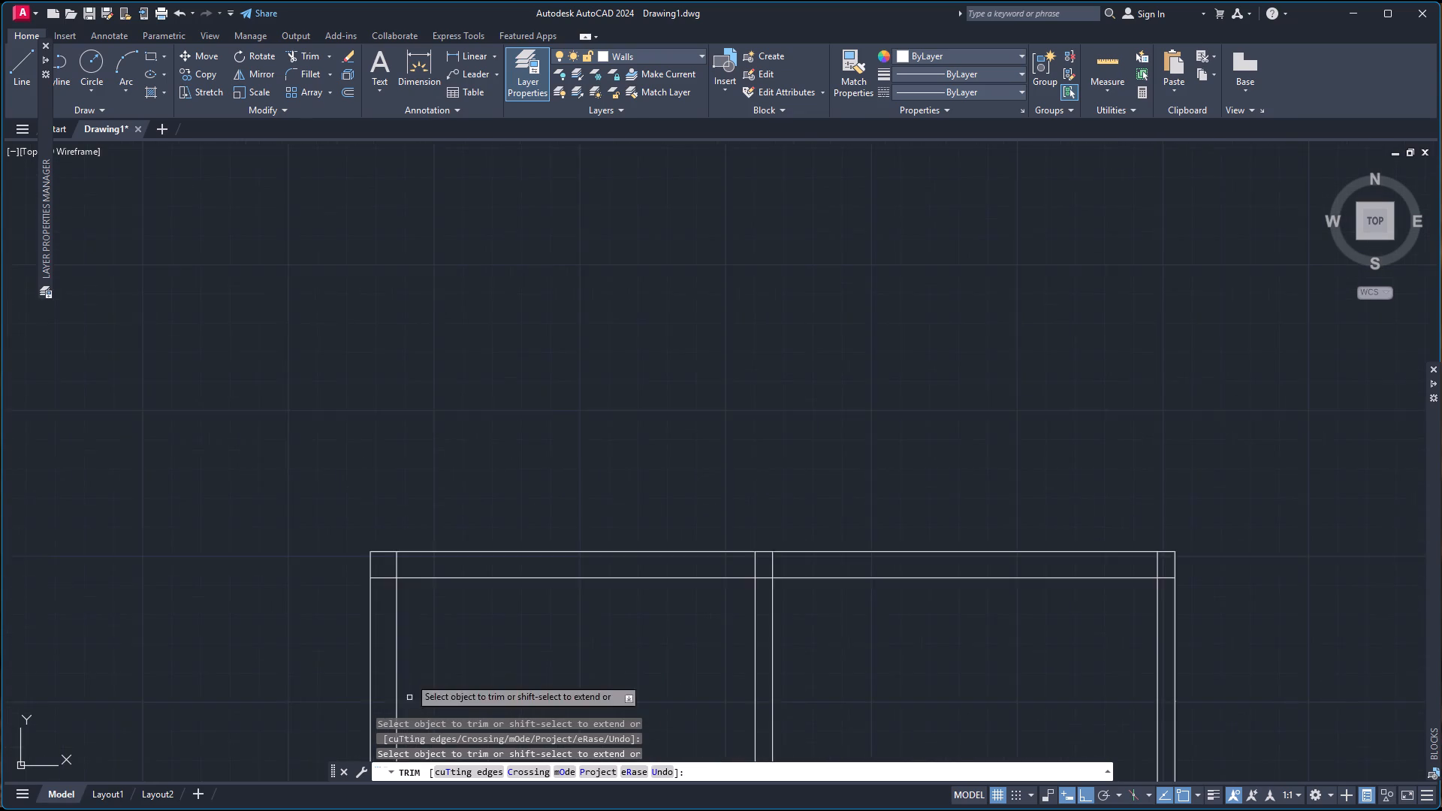
{"action": "scroll", "coordinate": [409, 675], "scroll_direction": "up", "scroll_amount": 1}
{"action": "scroll", "coordinate": [396, 588], "scroll_direction": "up", "scroll_amount": 3}
{"action": "left_click", "coordinate": [281, 363]}
{"action": "left_click", "coordinate": [397, 285]}
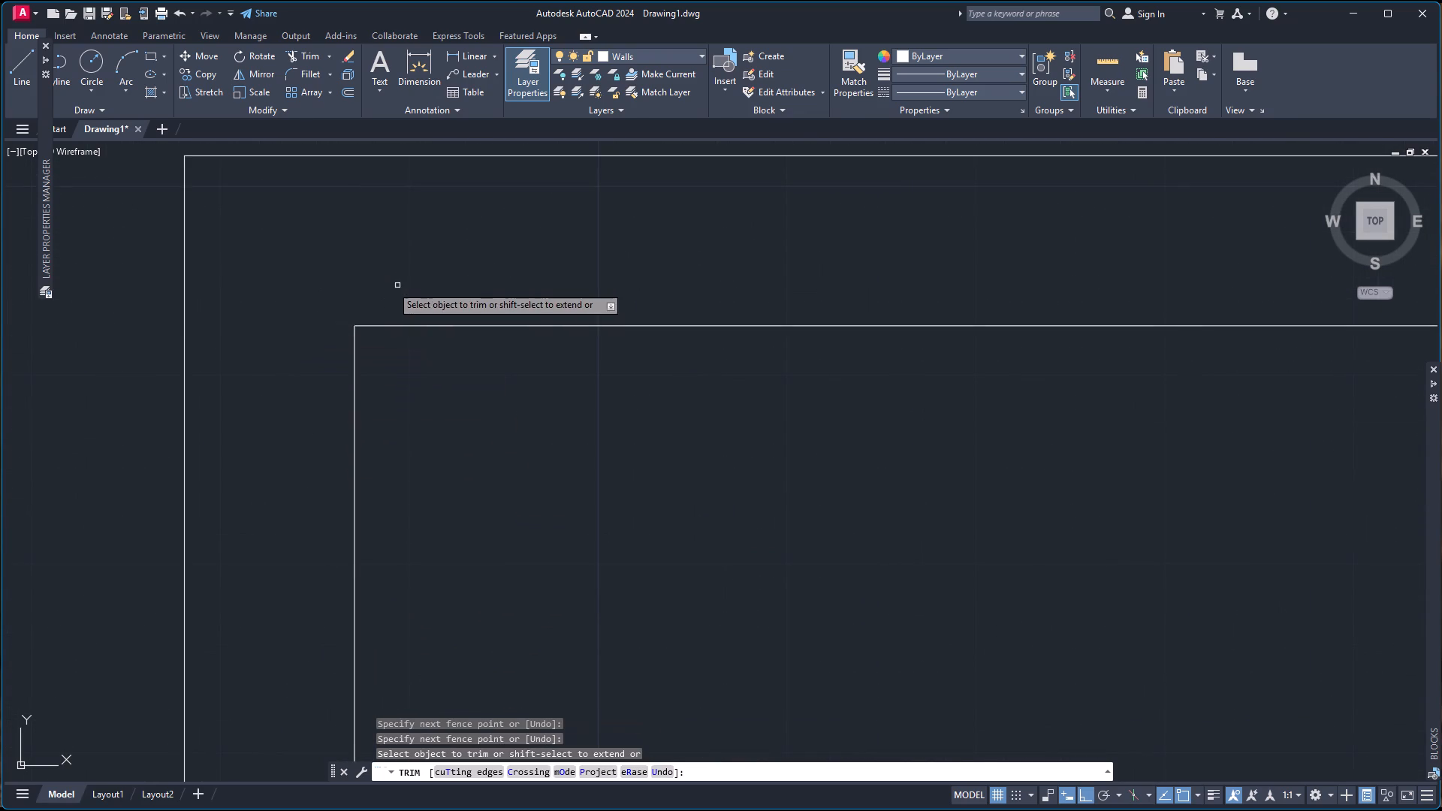
Trim the crossing lines where the middle wall meets the top wall, leaving an open T-junction.
{"action": "scroll", "coordinate": [479, 334], "scroll_direction": "down", "scroll_amount": 4}
{"action": "scroll", "coordinate": [816, 334], "scroll_direction": "up", "scroll_amount": 2}
{"action": "left_click", "coordinate": [863, 307]}
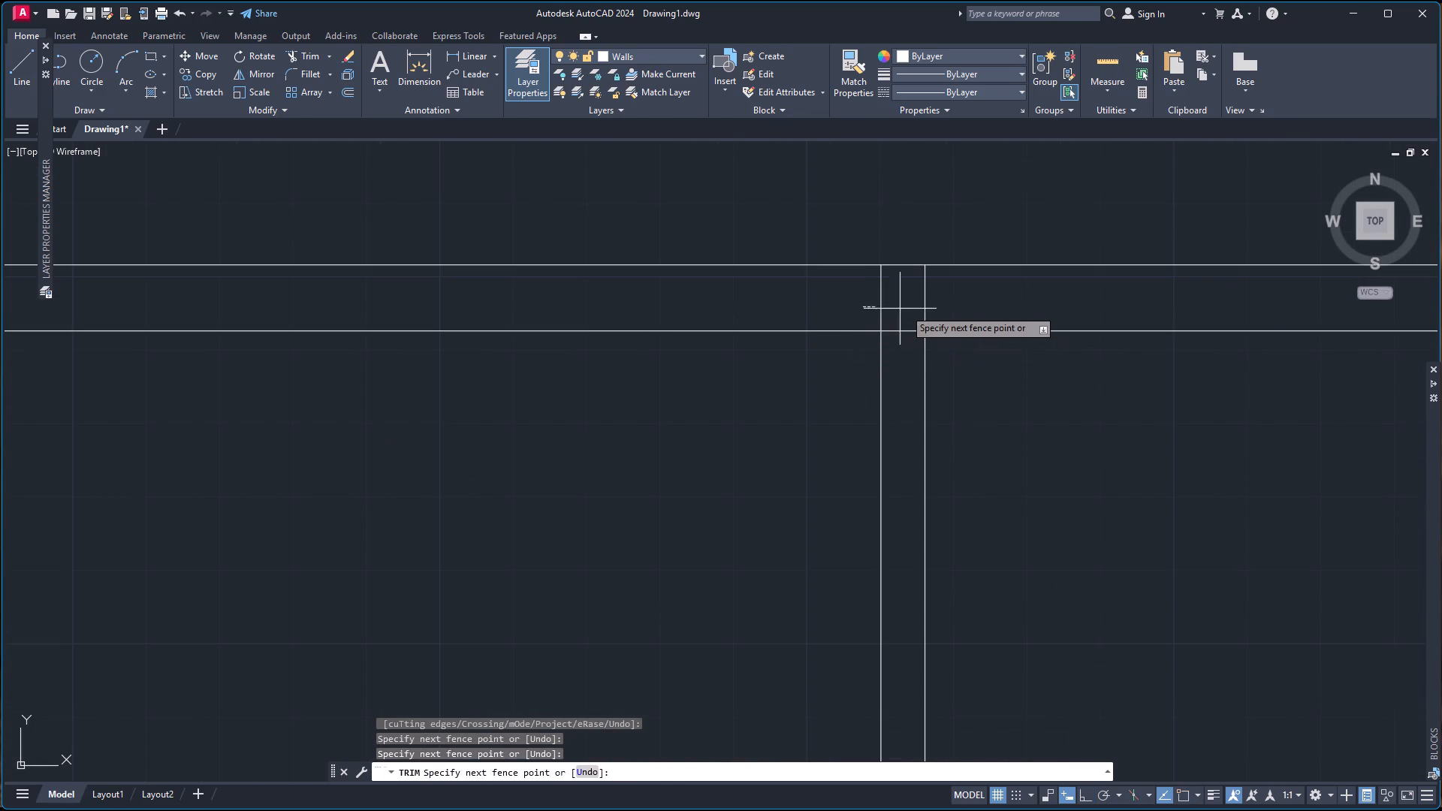
{"action": "left_click", "coordinate": [937, 309]}
{"action": "left_click", "coordinate": [910, 331]}
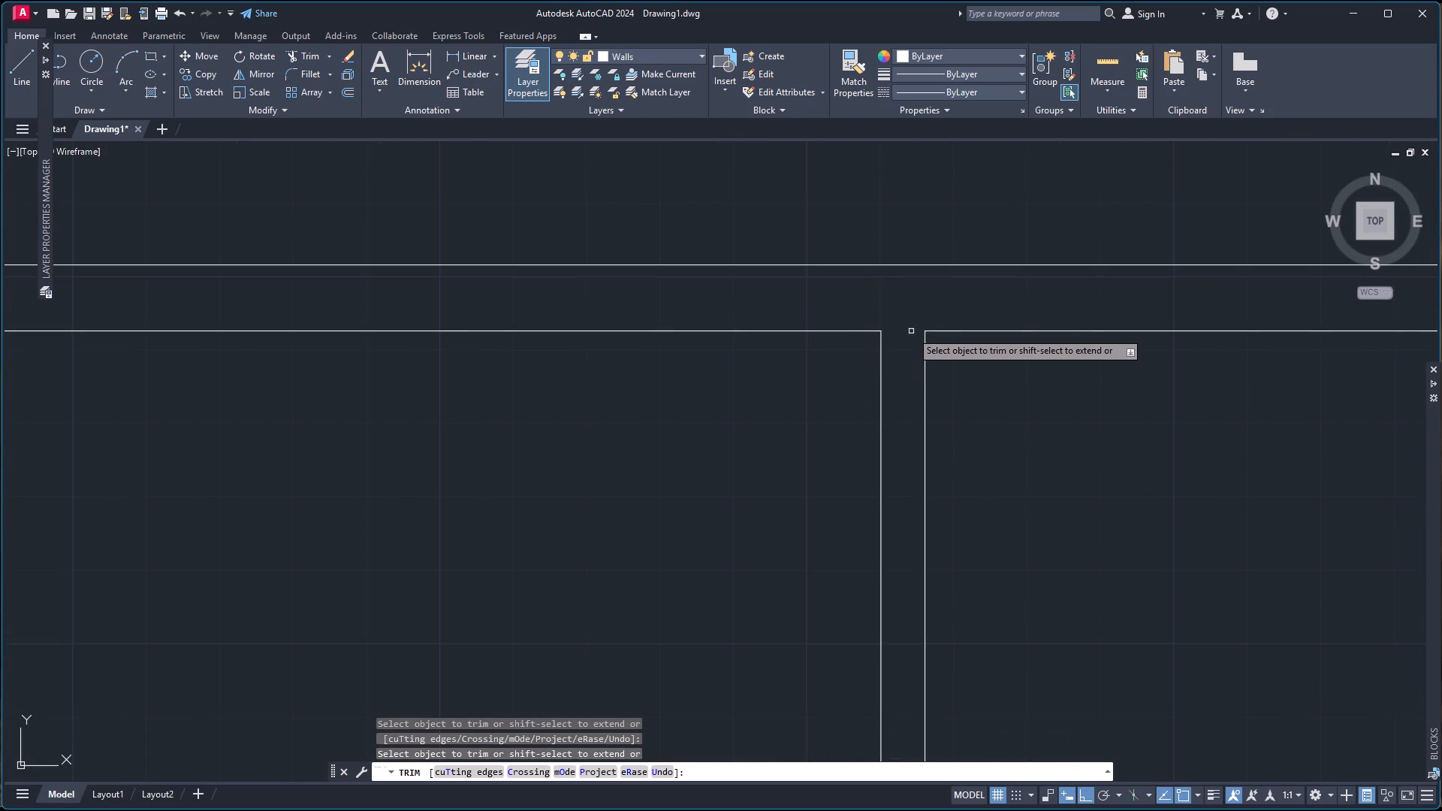
Trim the overlapping inner wall lines at the plan's upper-right corner into a clean corner.
{"action": "scroll", "coordinate": [914, 358], "scroll_direction": "down", "scroll_amount": 4}
{"action": "scroll", "coordinate": [1215, 360], "scroll_direction": "down", "scroll_amount": 2}
{"action": "scroll", "coordinate": [1262, 352], "scroll_direction": "up", "scroll_amount": 4}
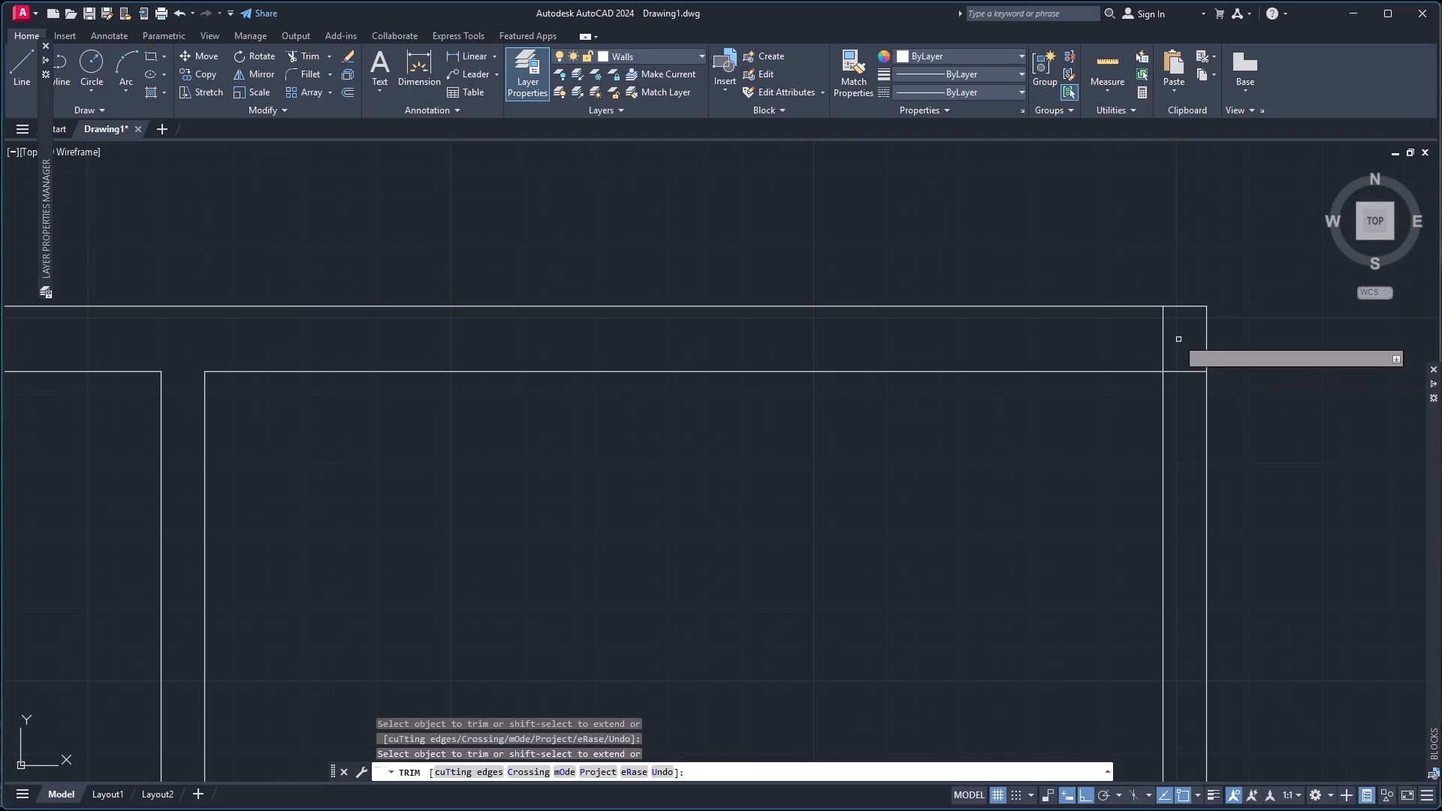
{"action": "left_click", "coordinate": [1157, 331]}
{"action": "left_click", "coordinate": [1197, 384]}
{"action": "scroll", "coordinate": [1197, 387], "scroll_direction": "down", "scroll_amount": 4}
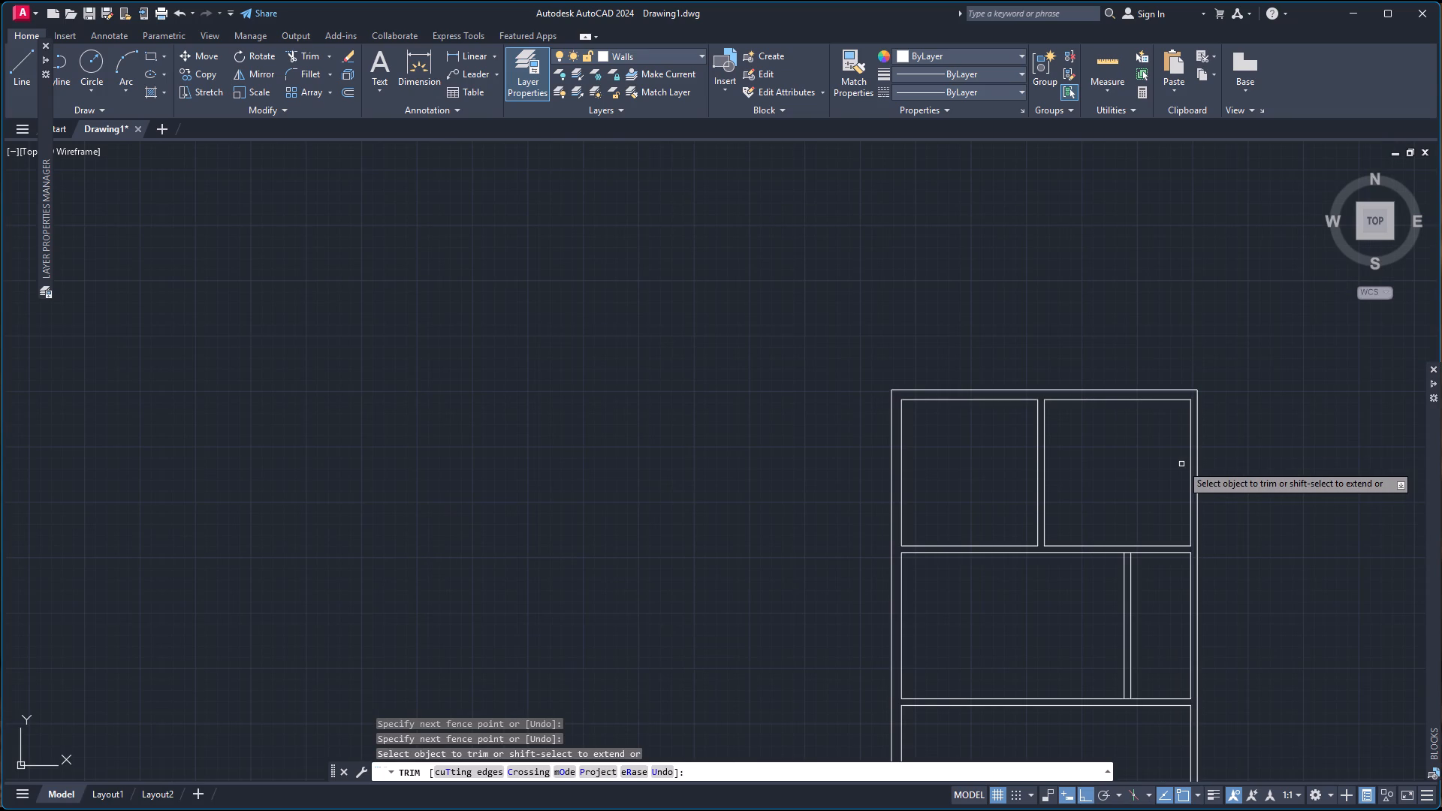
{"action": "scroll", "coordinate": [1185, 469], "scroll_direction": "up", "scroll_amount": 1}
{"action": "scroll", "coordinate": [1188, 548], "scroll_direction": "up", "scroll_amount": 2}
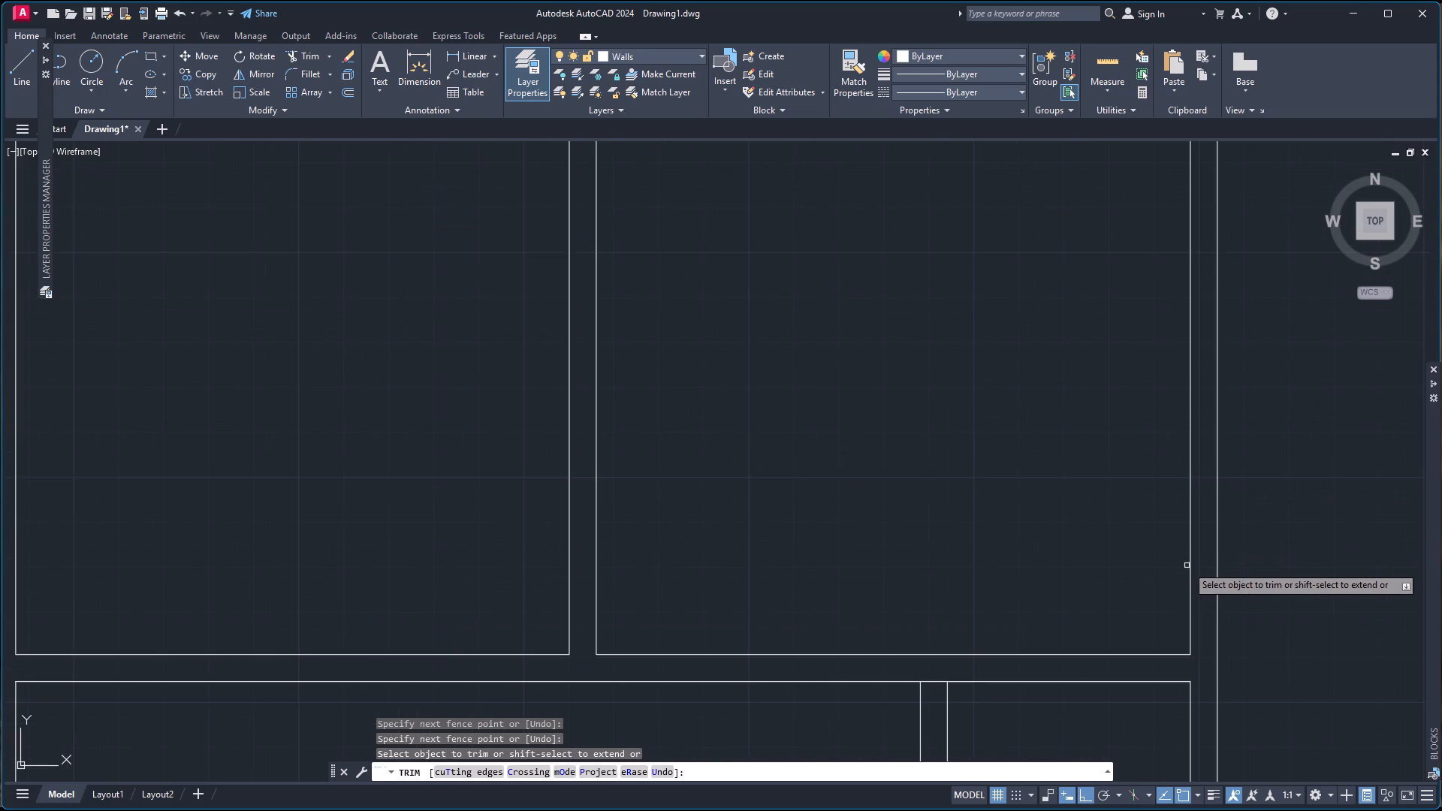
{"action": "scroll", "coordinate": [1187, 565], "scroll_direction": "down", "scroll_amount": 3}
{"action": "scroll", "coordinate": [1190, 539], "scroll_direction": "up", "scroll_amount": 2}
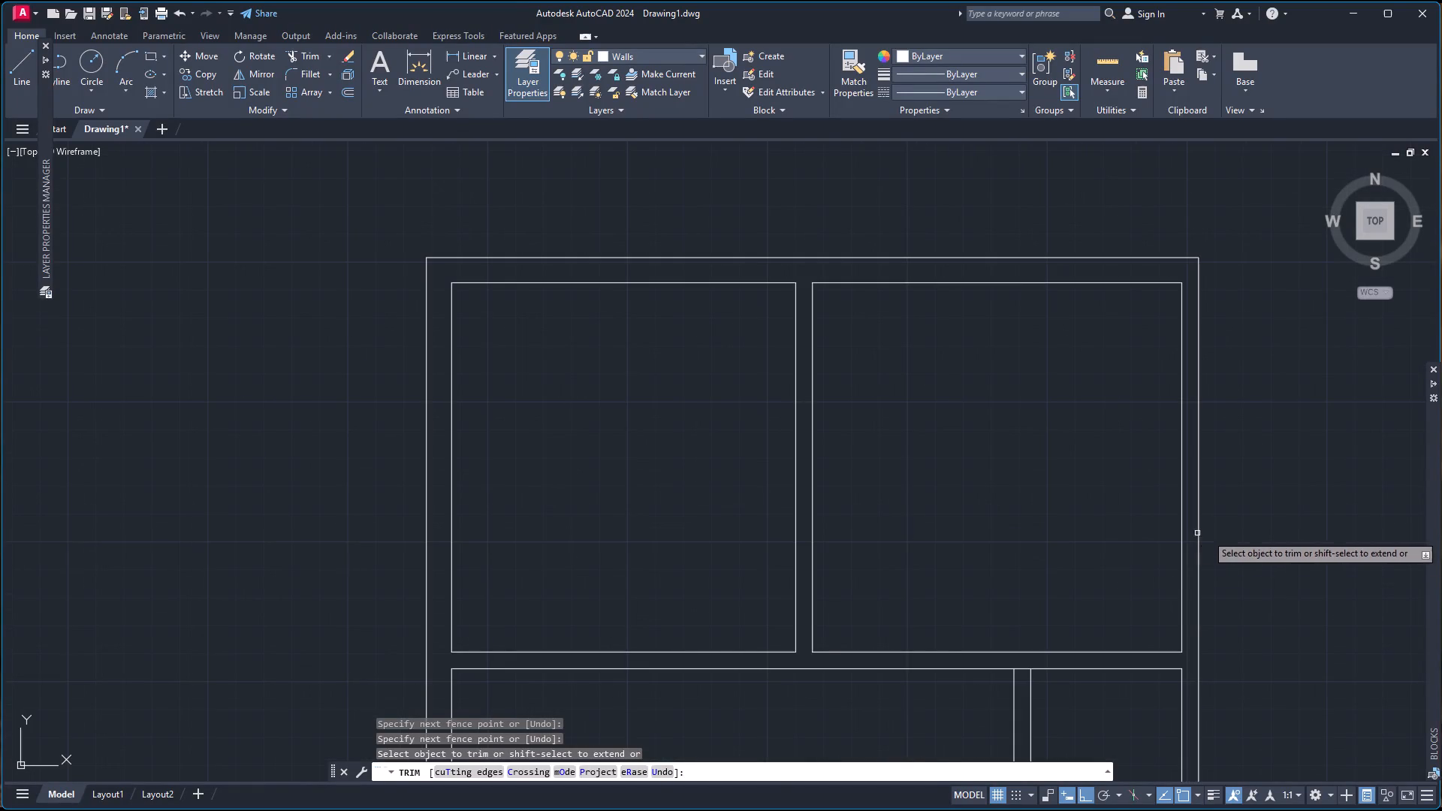
Measure the right exterior wall's thickness and the dimensions of the open bottom room.
{"action": "scroll", "coordinate": [1270, 638], "scroll_direction": "down", "scroll_amount": 3}
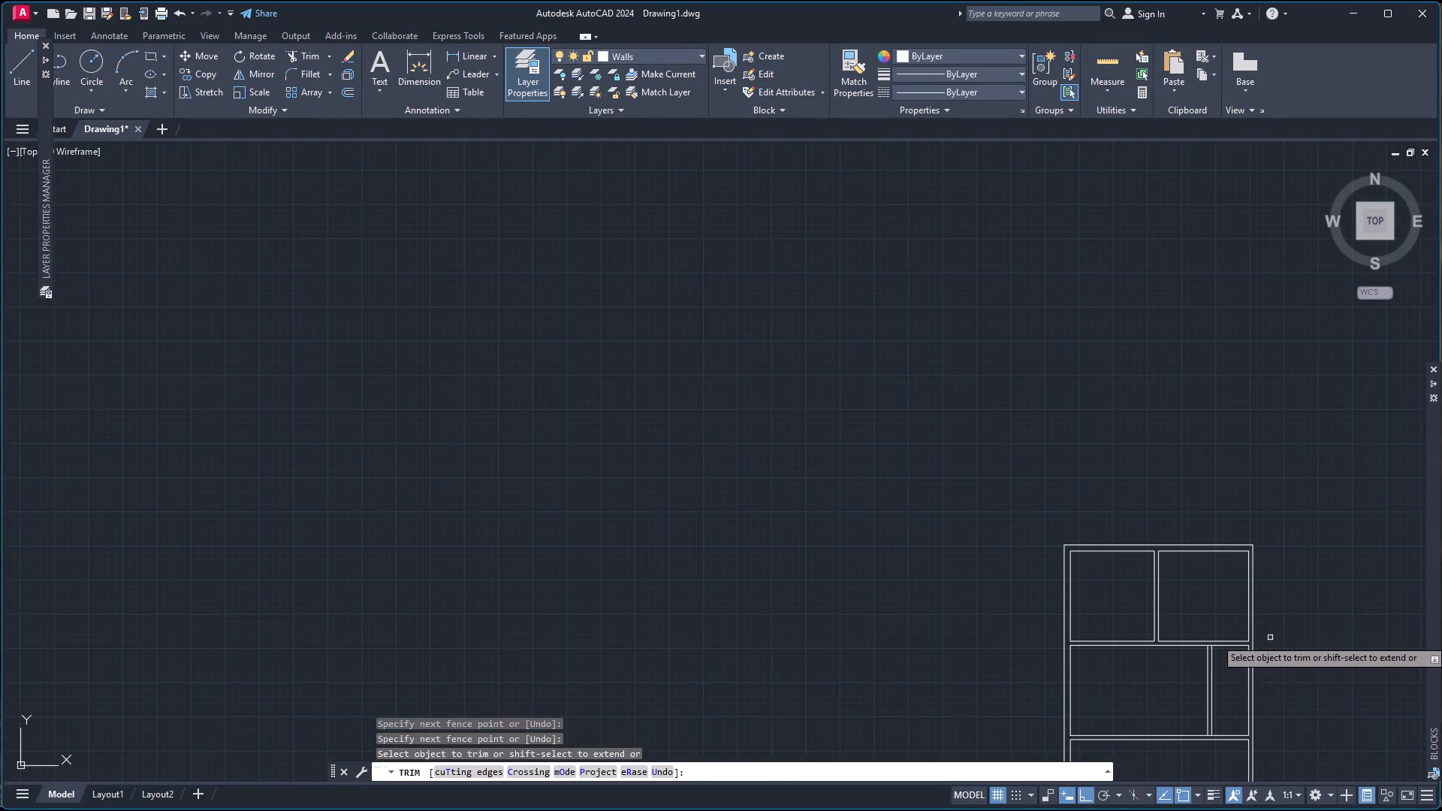
{"action": "scroll", "coordinate": [1253, 736], "scroll_direction": "up", "scroll_amount": 6}
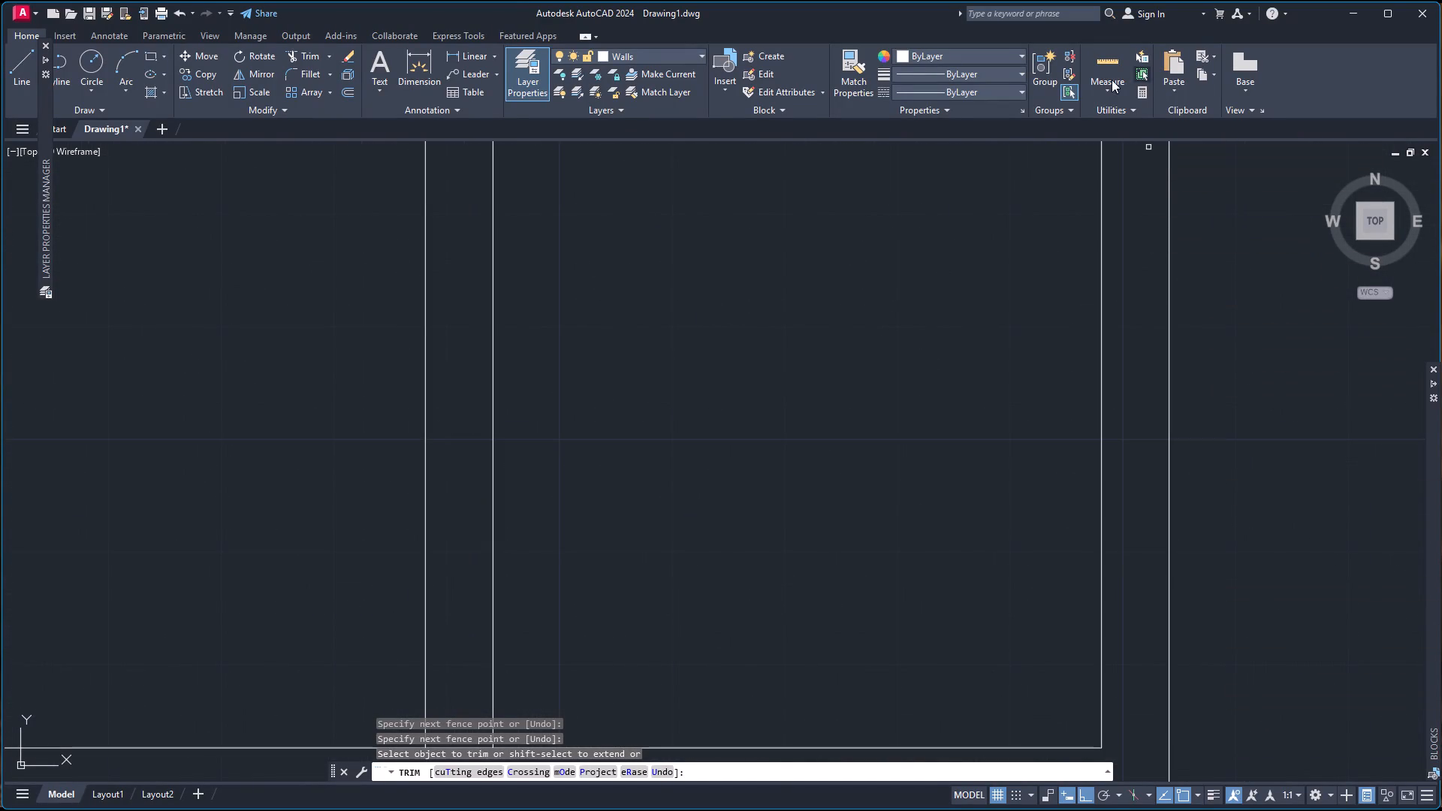
{"action": "left_click", "coordinate": [1112, 65]}
{"action": "scroll", "coordinate": [1130, 318], "scroll_direction": "down", "scroll_amount": 2}
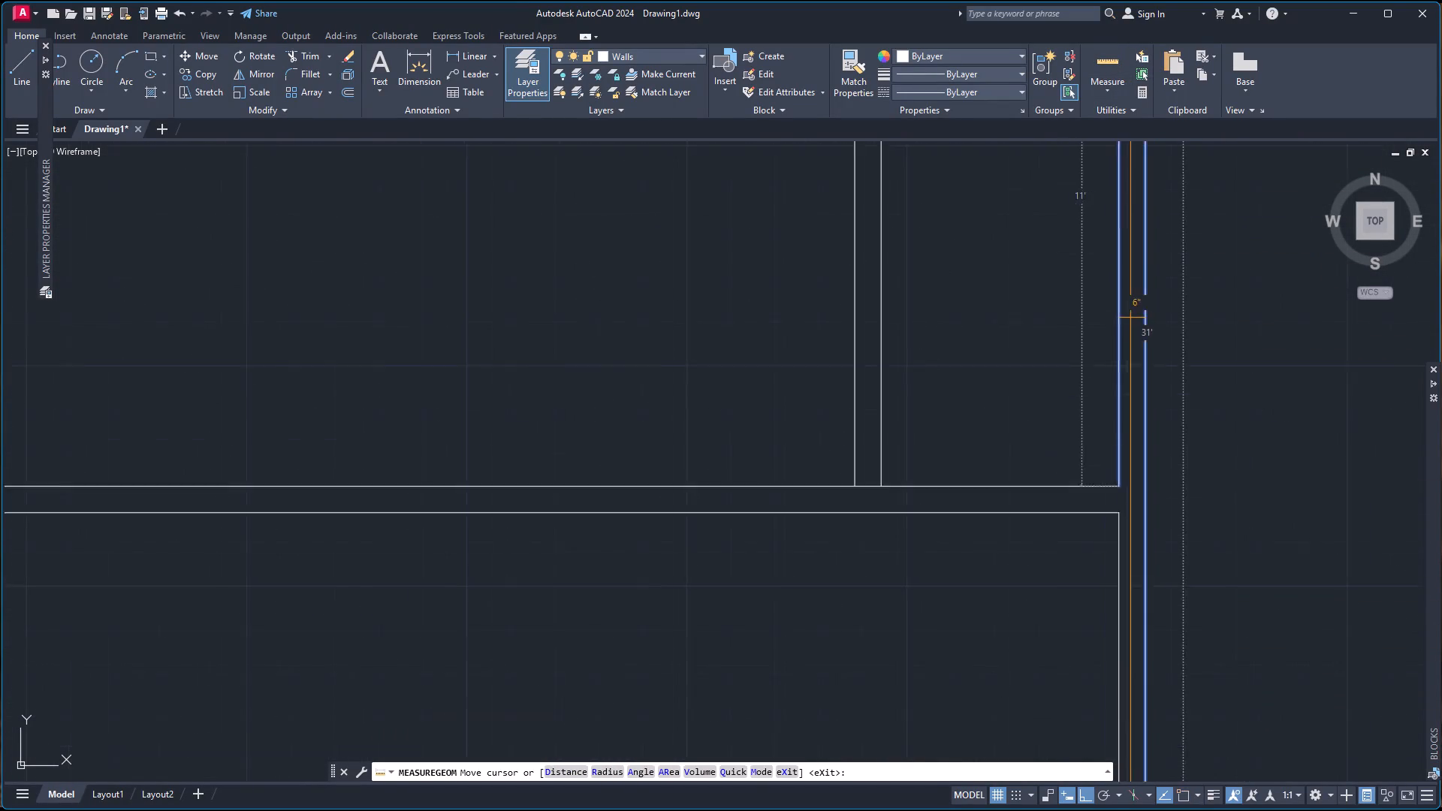
{"action": "scroll", "coordinate": [1130, 318], "scroll_direction": "down", "scroll_amount": 2}
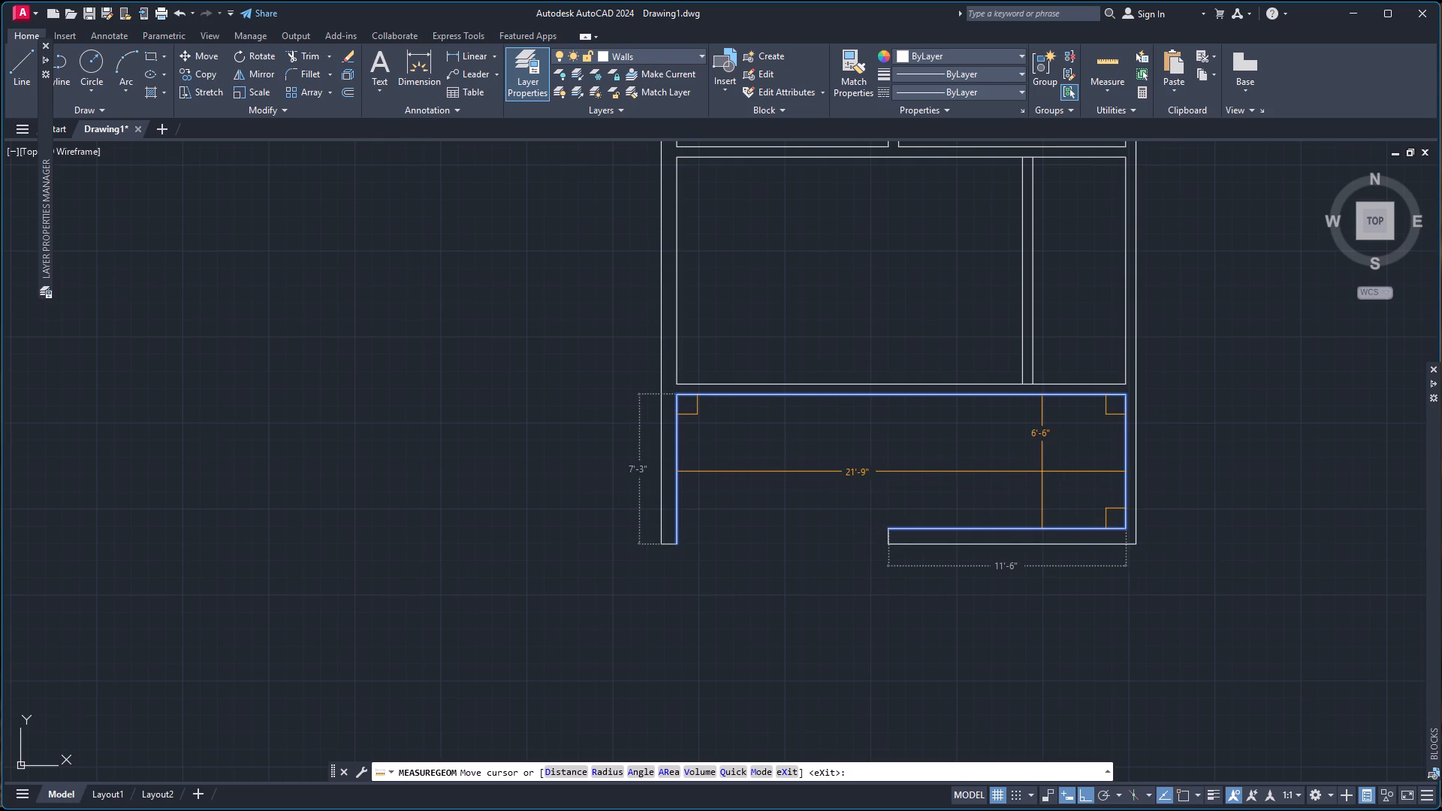
{"action": "key", "text": "Escape"}
{"action": "scroll", "coordinate": [1054, 436], "scroll_direction": "down", "scroll_amount": 3}
{"action": "scroll", "coordinate": [1097, 372], "scroll_direction": "up", "scroll_amount": 4}
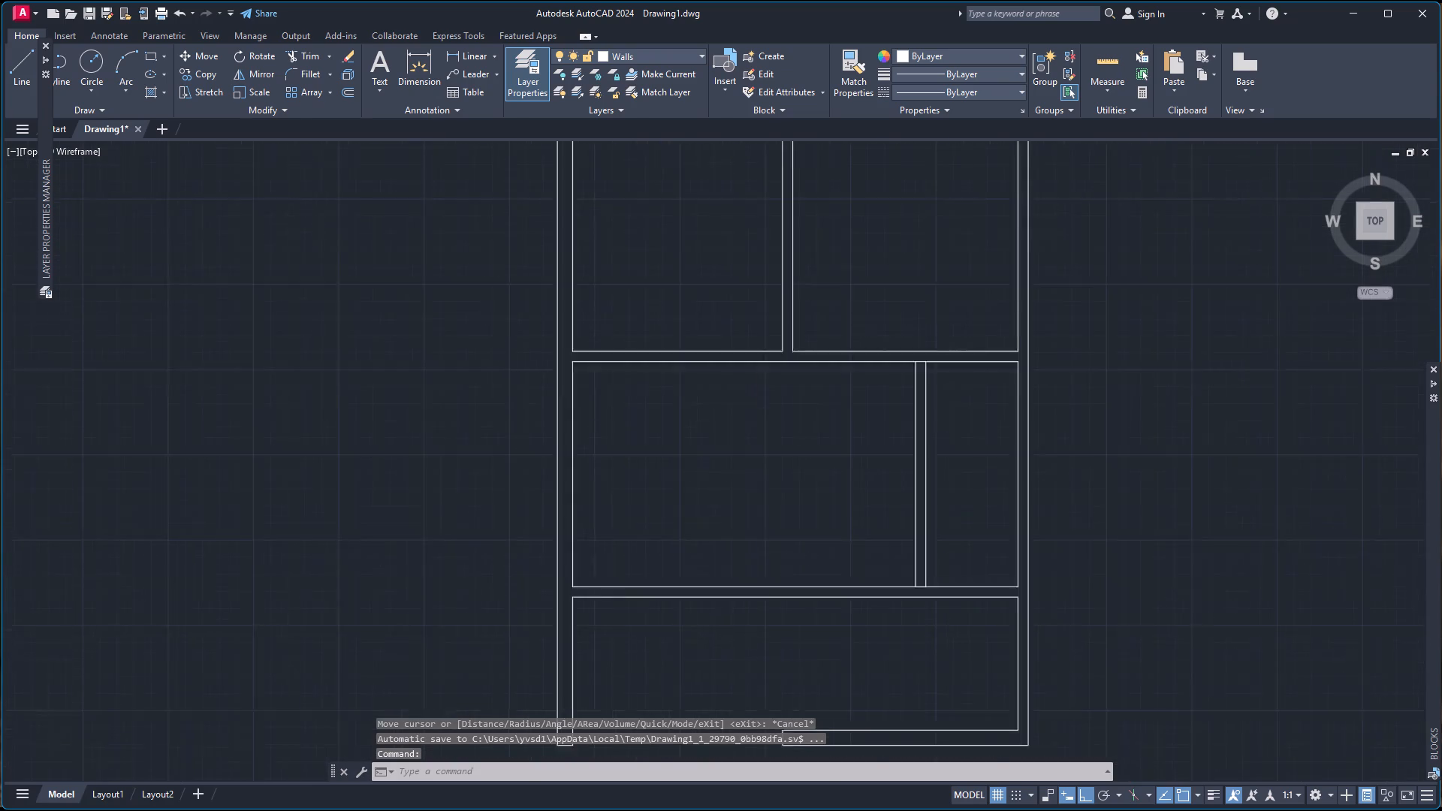
{"action": "left_click", "coordinate": [998, 387]}
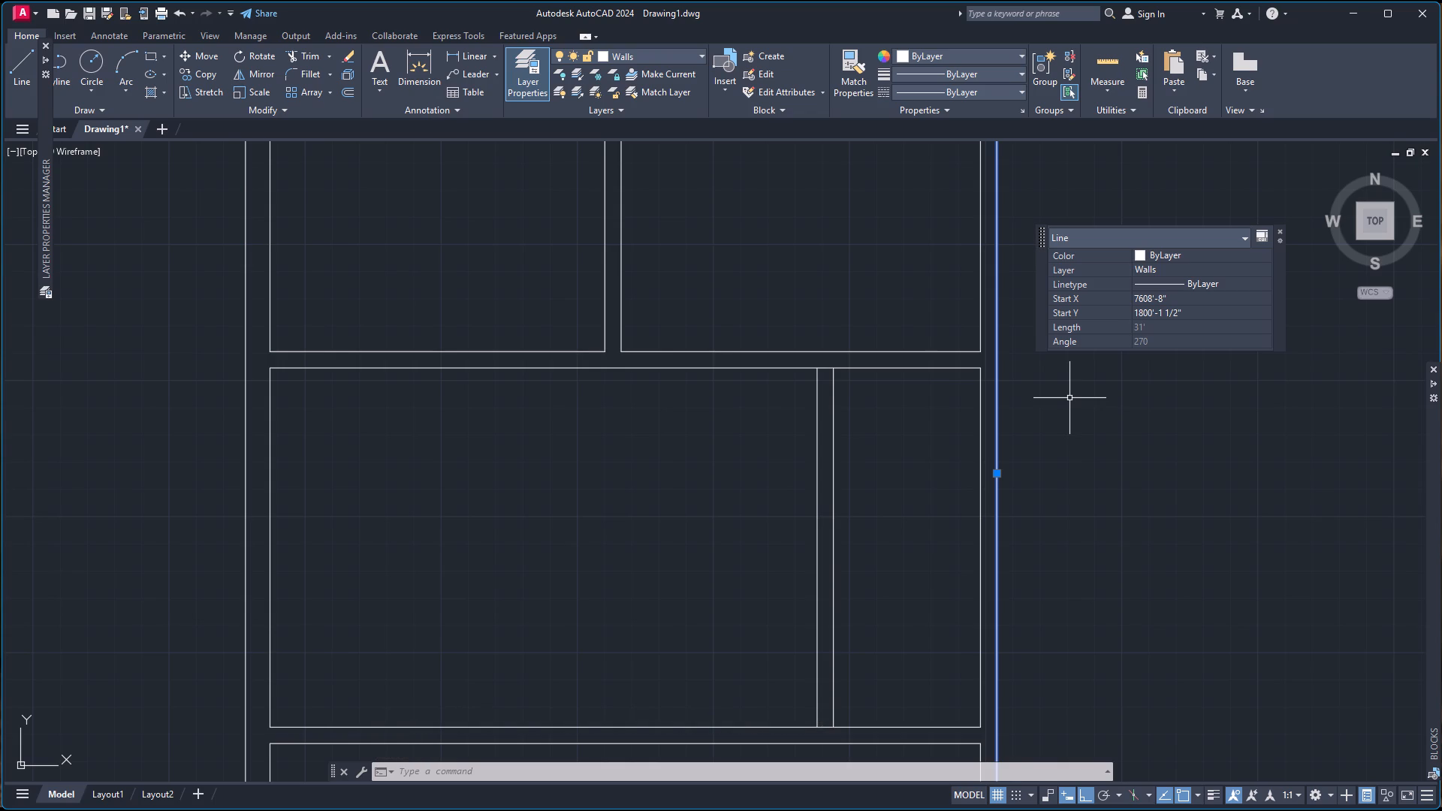
{"action": "key", "text": "Escape"}
{"action": "scroll", "coordinate": [1054, 276], "scroll_direction": "down", "scroll_amount": 2}
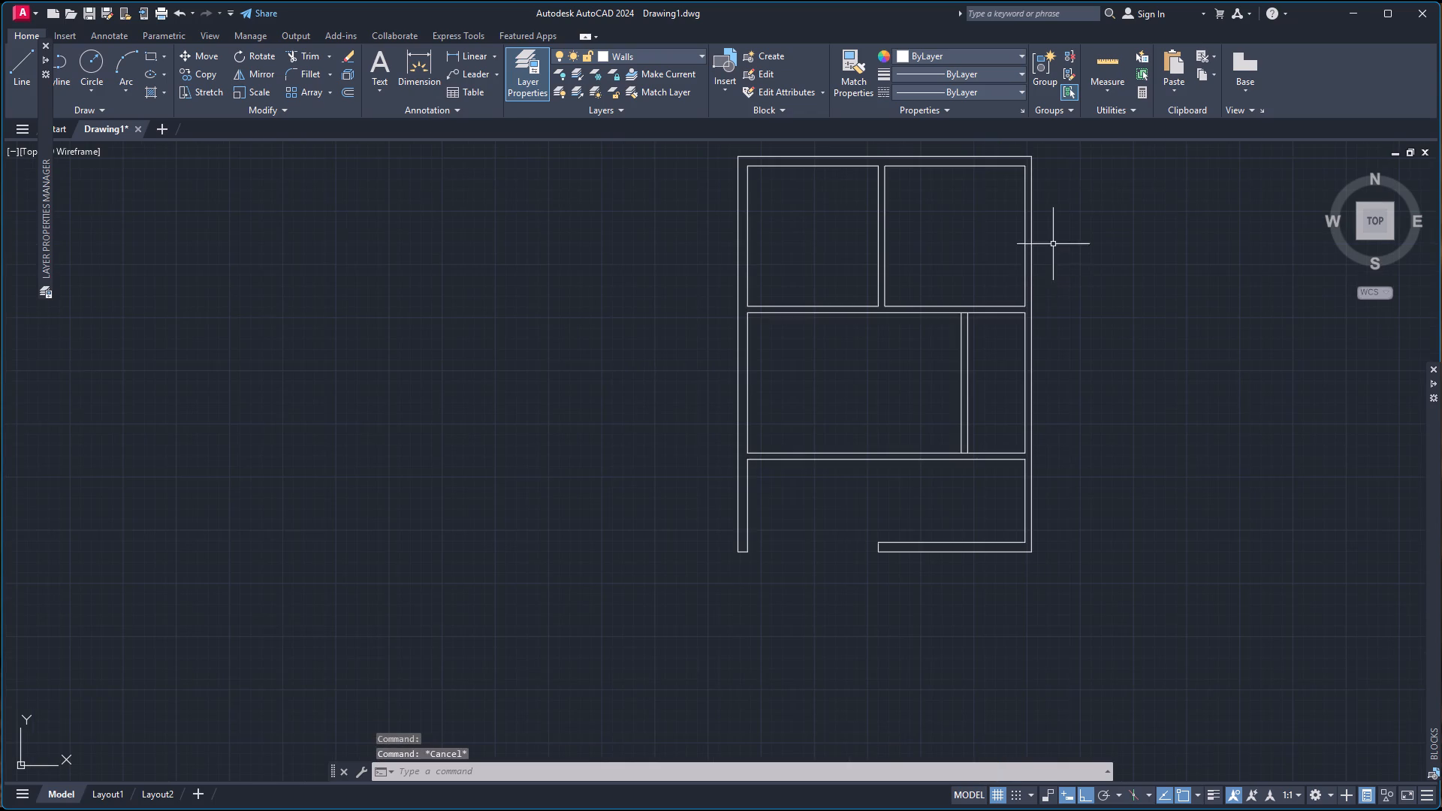
Offset the plan's right outer wall line outward by 3 inches.
{"action": "scroll", "coordinate": [1040, 136], "scroll_direction": "up", "scroll_amount": 5}
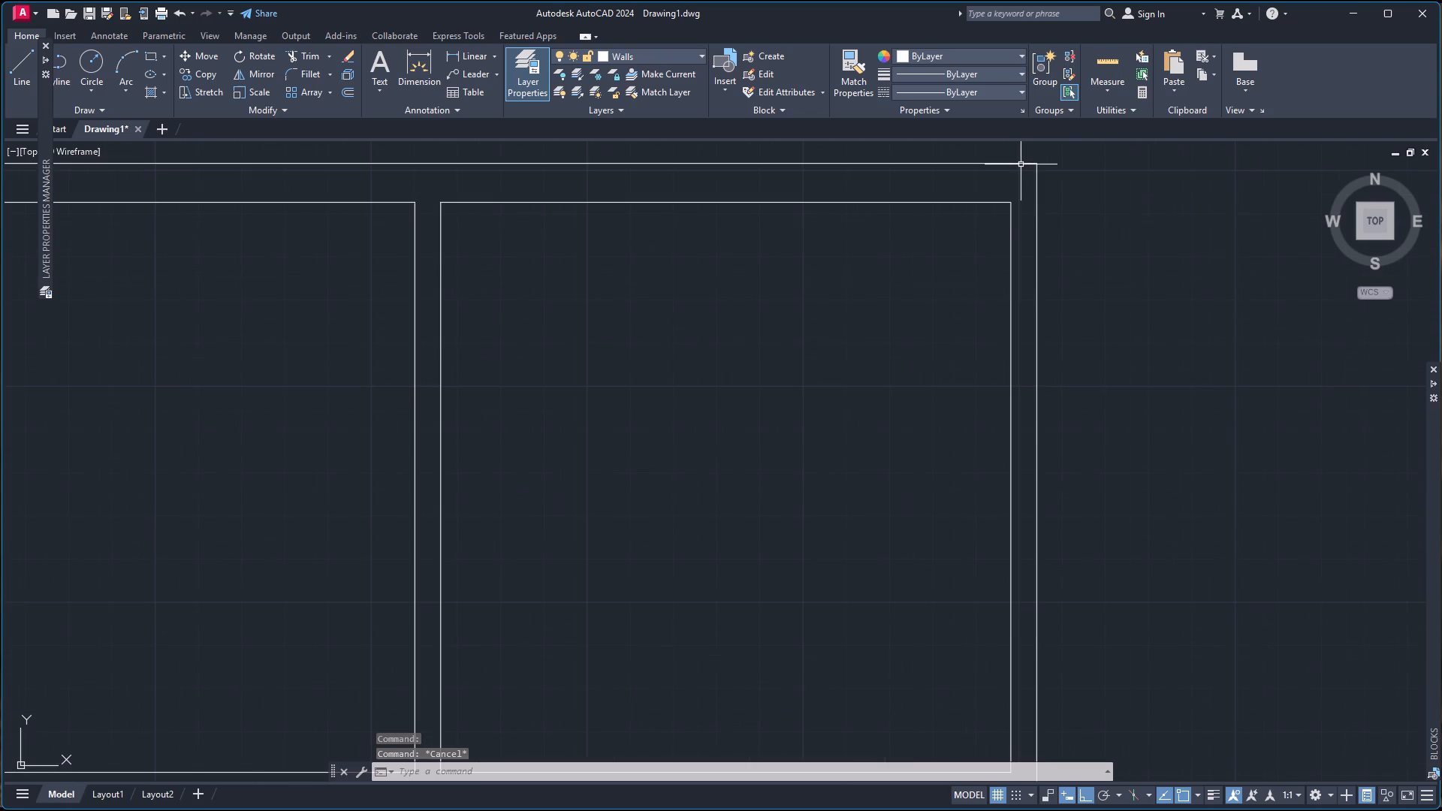
{"action": "key", "text": "o"}
{"action": "key", "text": "Return"}
{"action": "key", "text": "Return"}
{"action": "left_click", "coordinate": [1036, 504]}
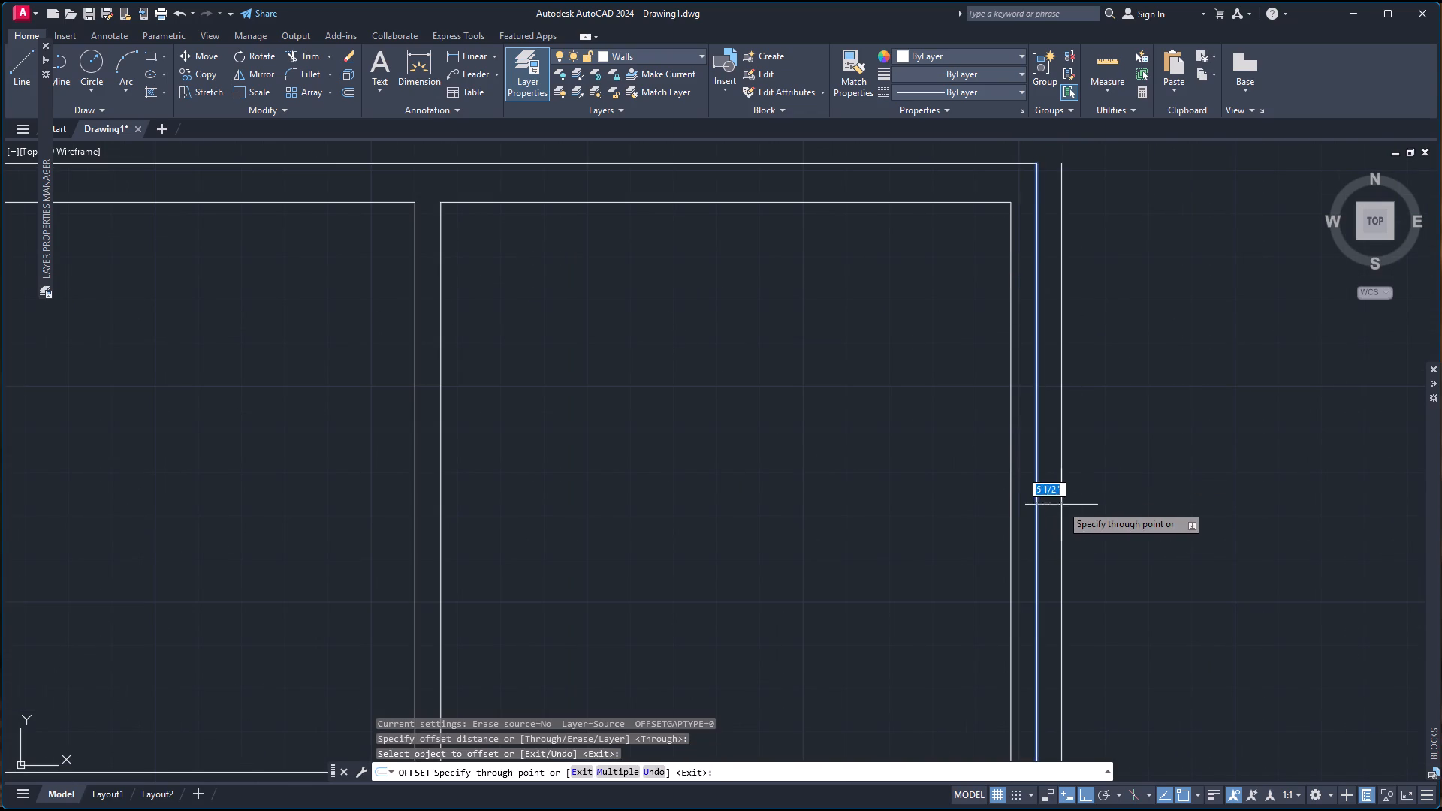
{"action": "key", "text": "3"}
{"action": "key", "text": "Return"}
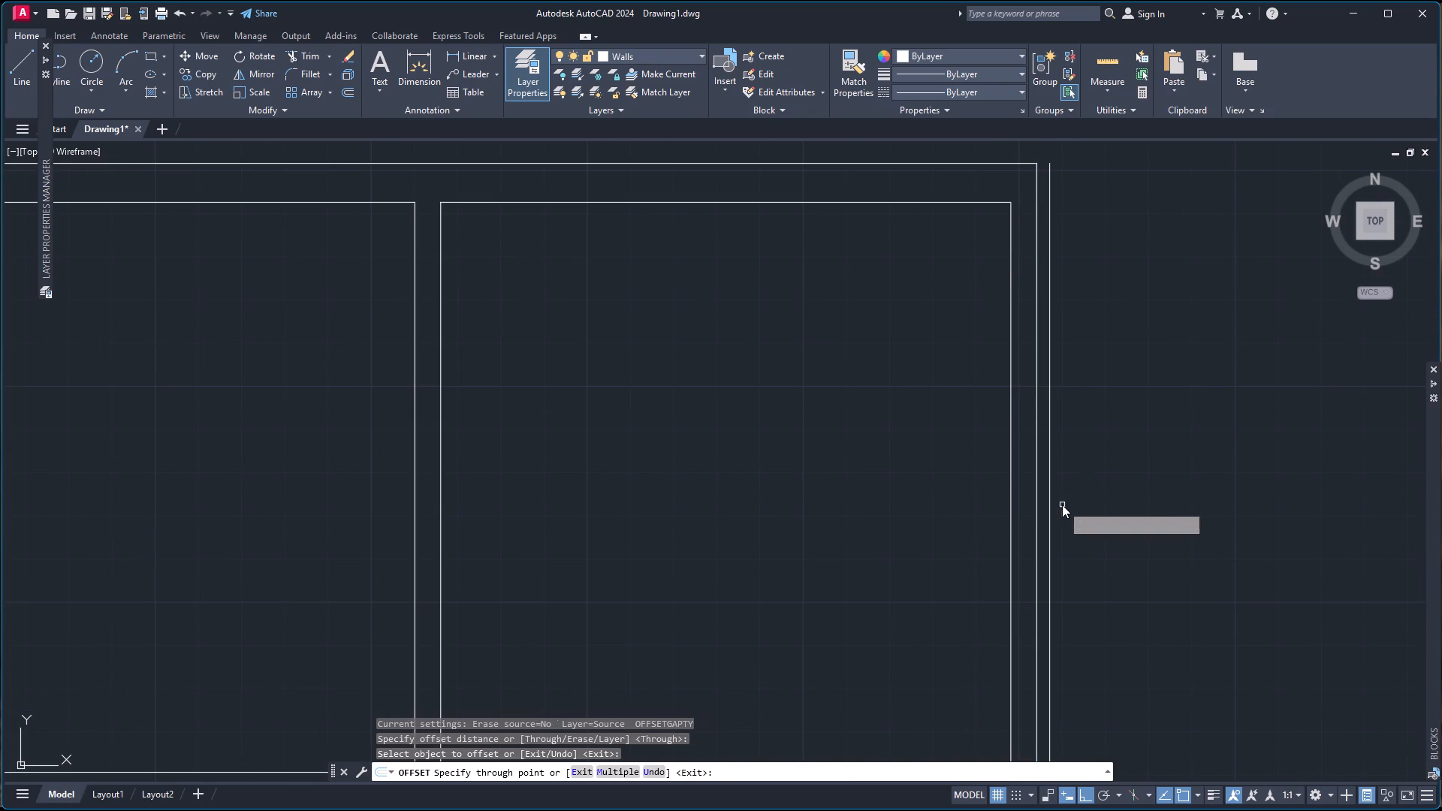
{"action": "key", "text": "space"}
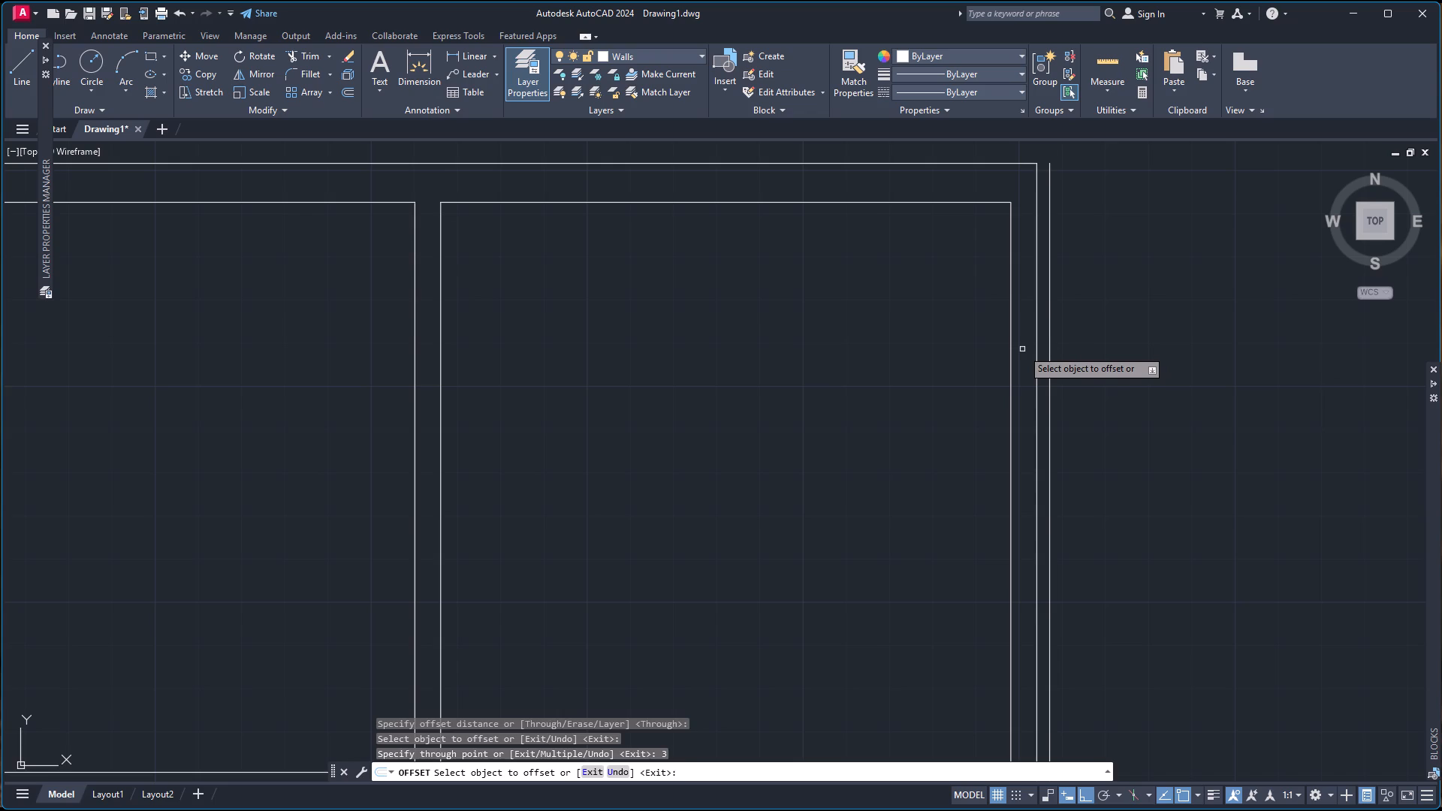
Extend the outer top and bottom wall lines to meet the new right outer line.
{"action": "key", "text": "e"}
{"action": "key", "text": "x"}
{"action": "key", "text": "Return"}
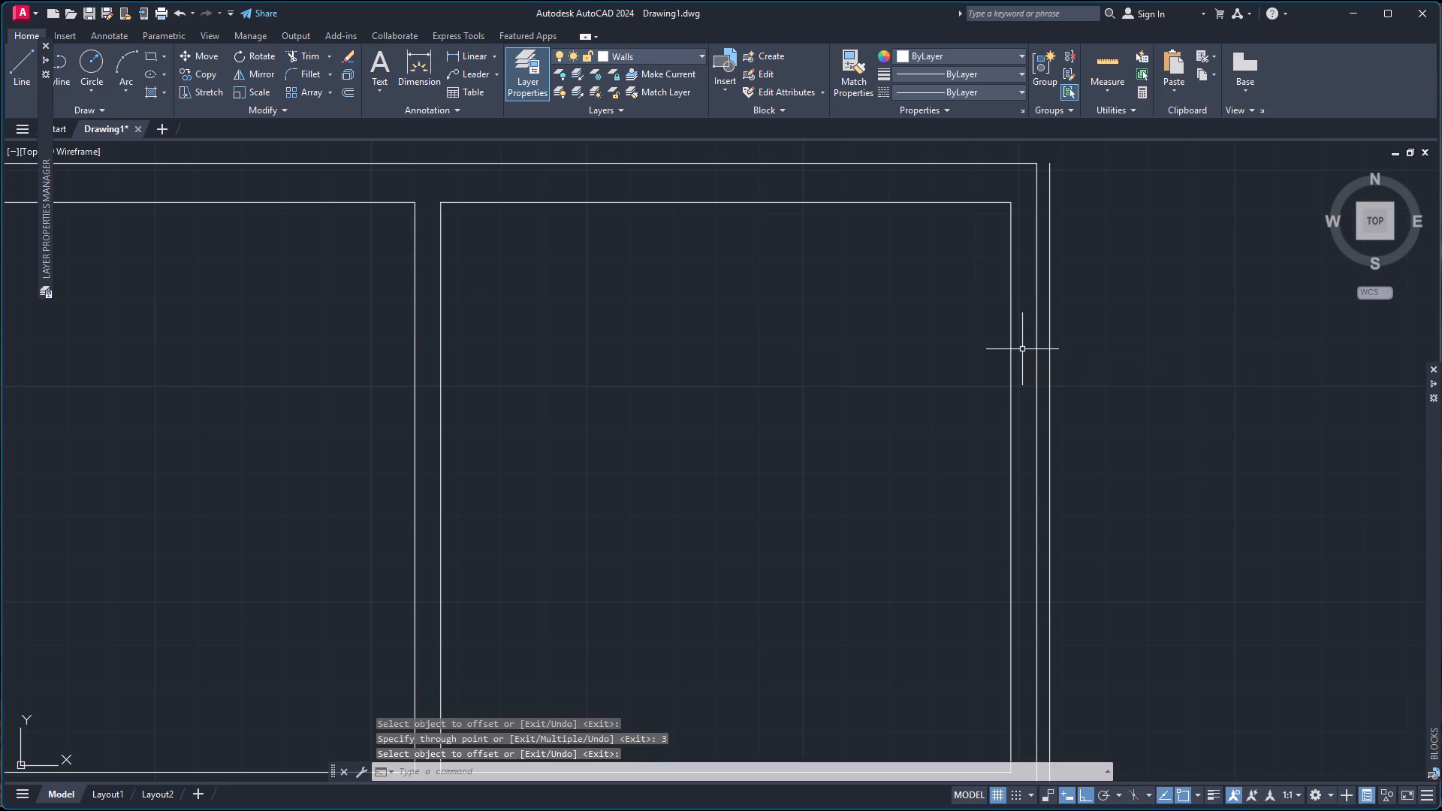
{"action": "left_click", "coordinate": [1031, 164]}
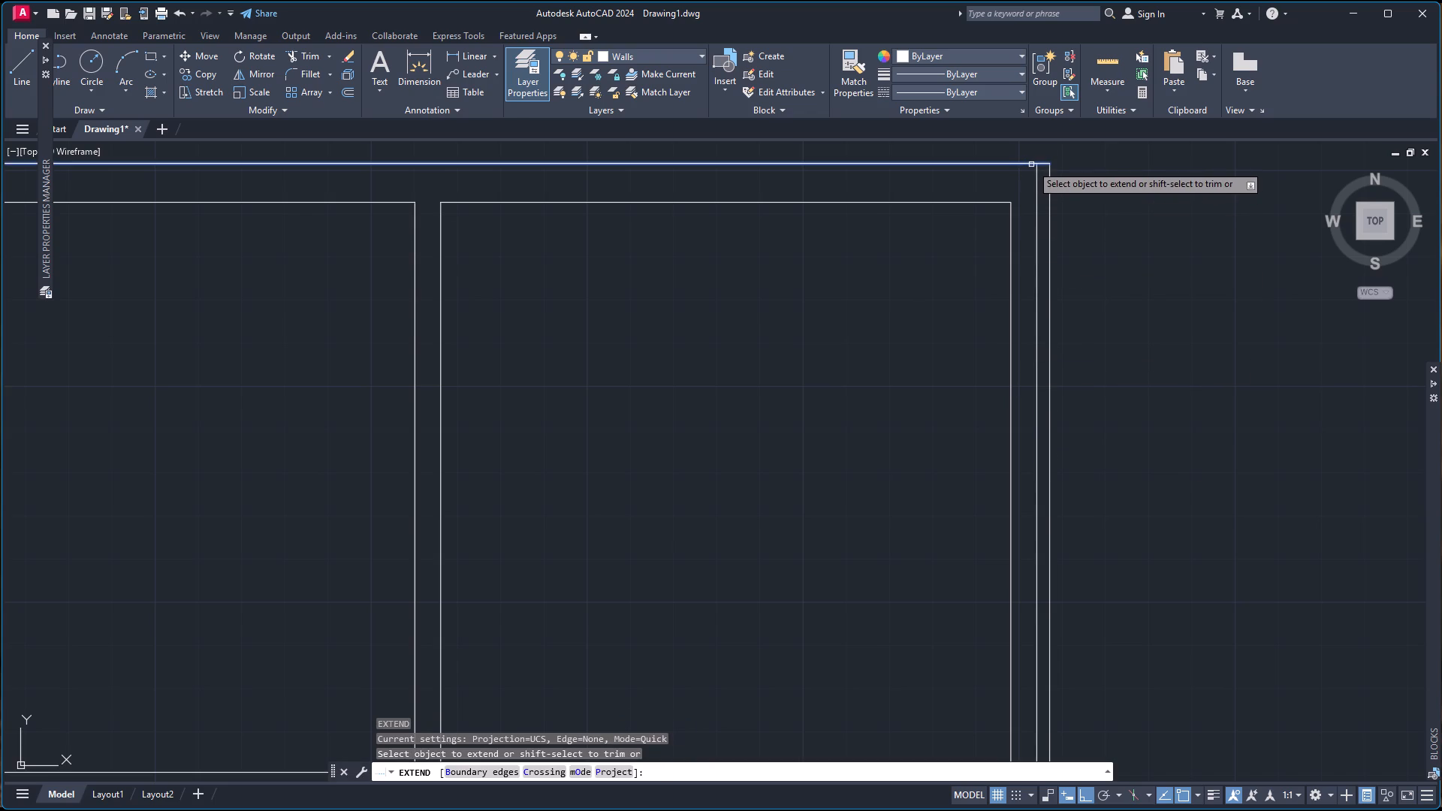
{"action": "scroll", "coordinate": [1029, 330], "scroll_direction": "down", "scroll_amount": 4}
{"action": "scroll", "coordinate": [1033, 604], "scroll_direction": "up", "scroll_amount": 5}
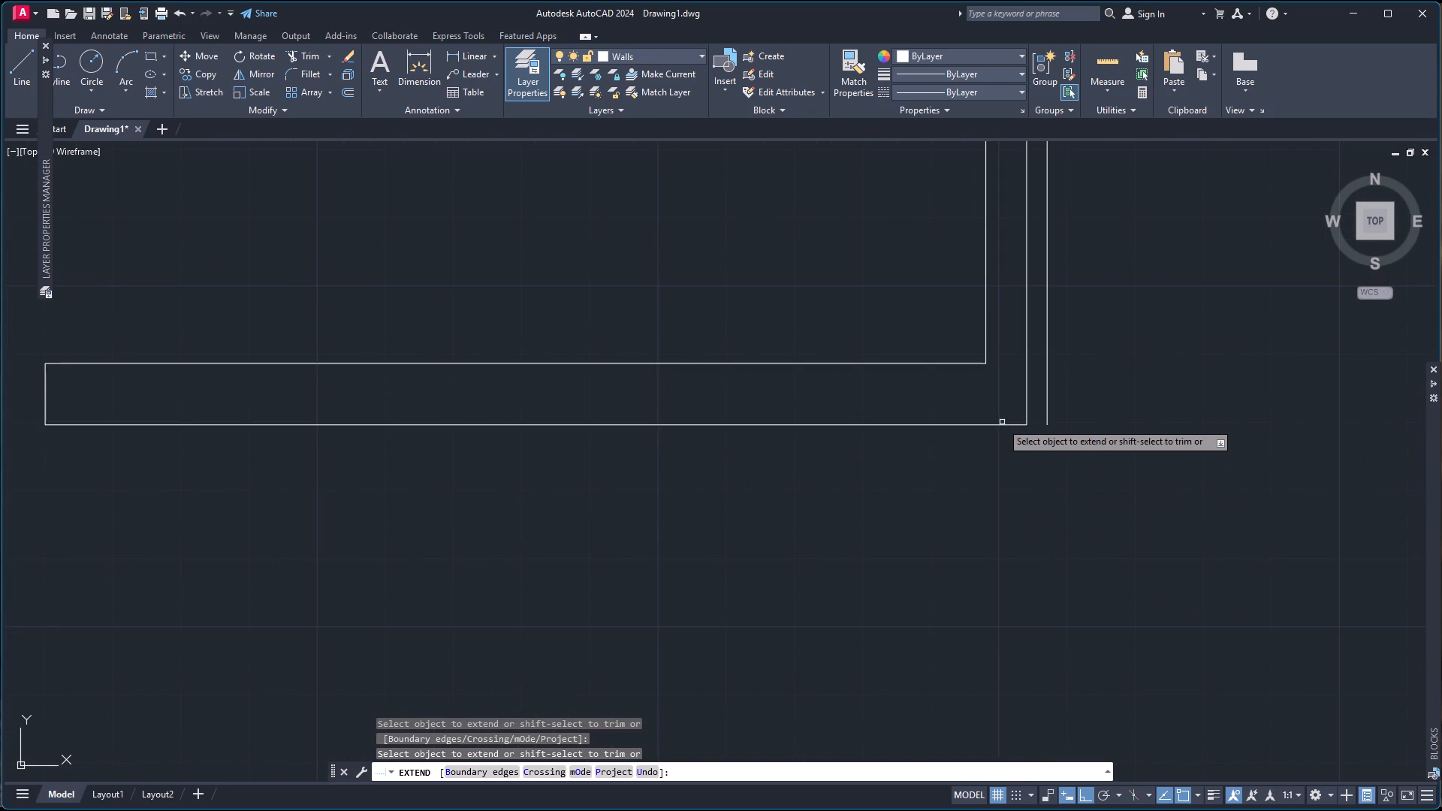
{"action": "left_click", "coordinate": [1010, 425]}
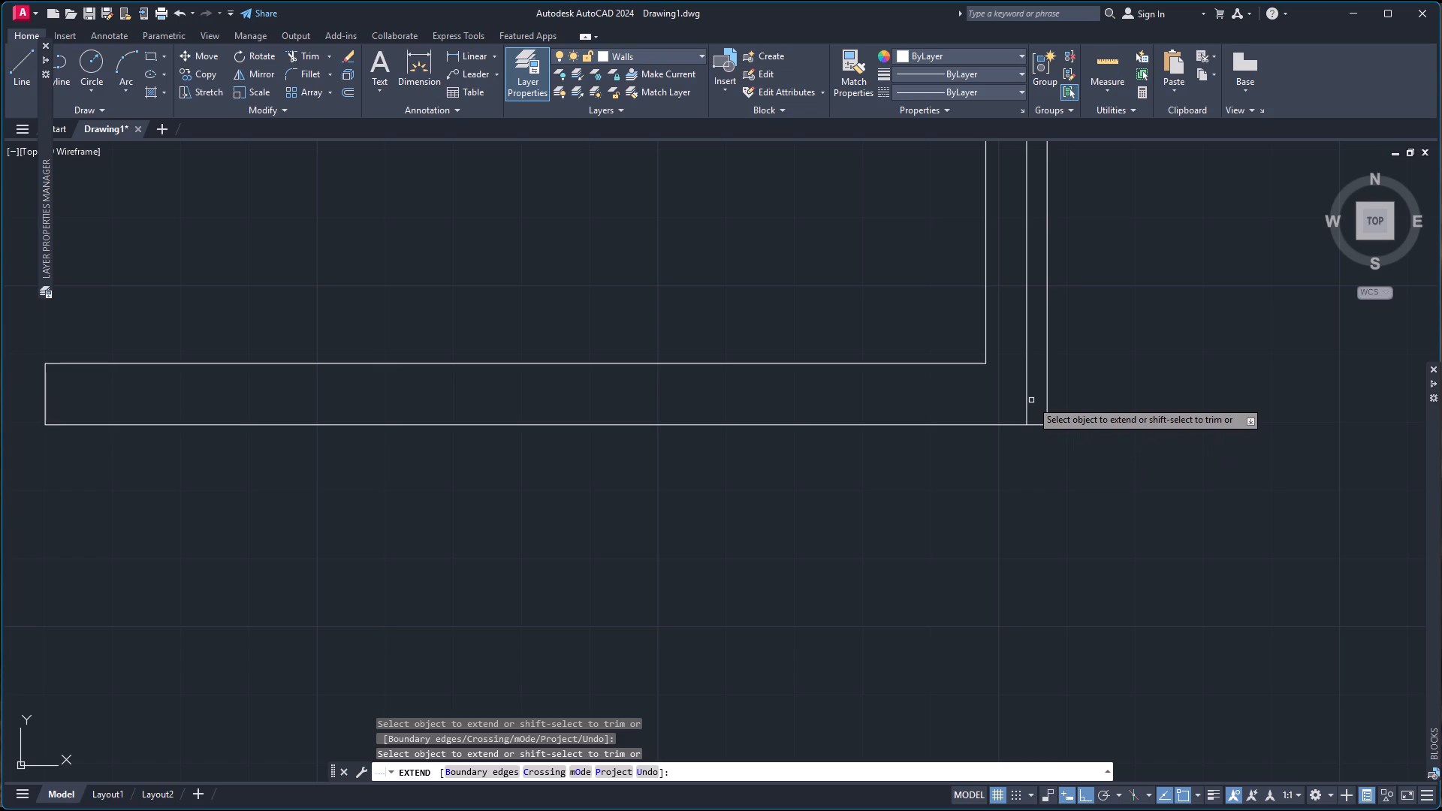
Trim away the former right outer line between the extended top and bottom wall lines.
{"action": "left_click", "coordinate": [1027, 390], "text": "shift"}
{"action": "scroll", "coordinate": [1025, 380], "scroll_direction": "down", "scroll_amount": 3}
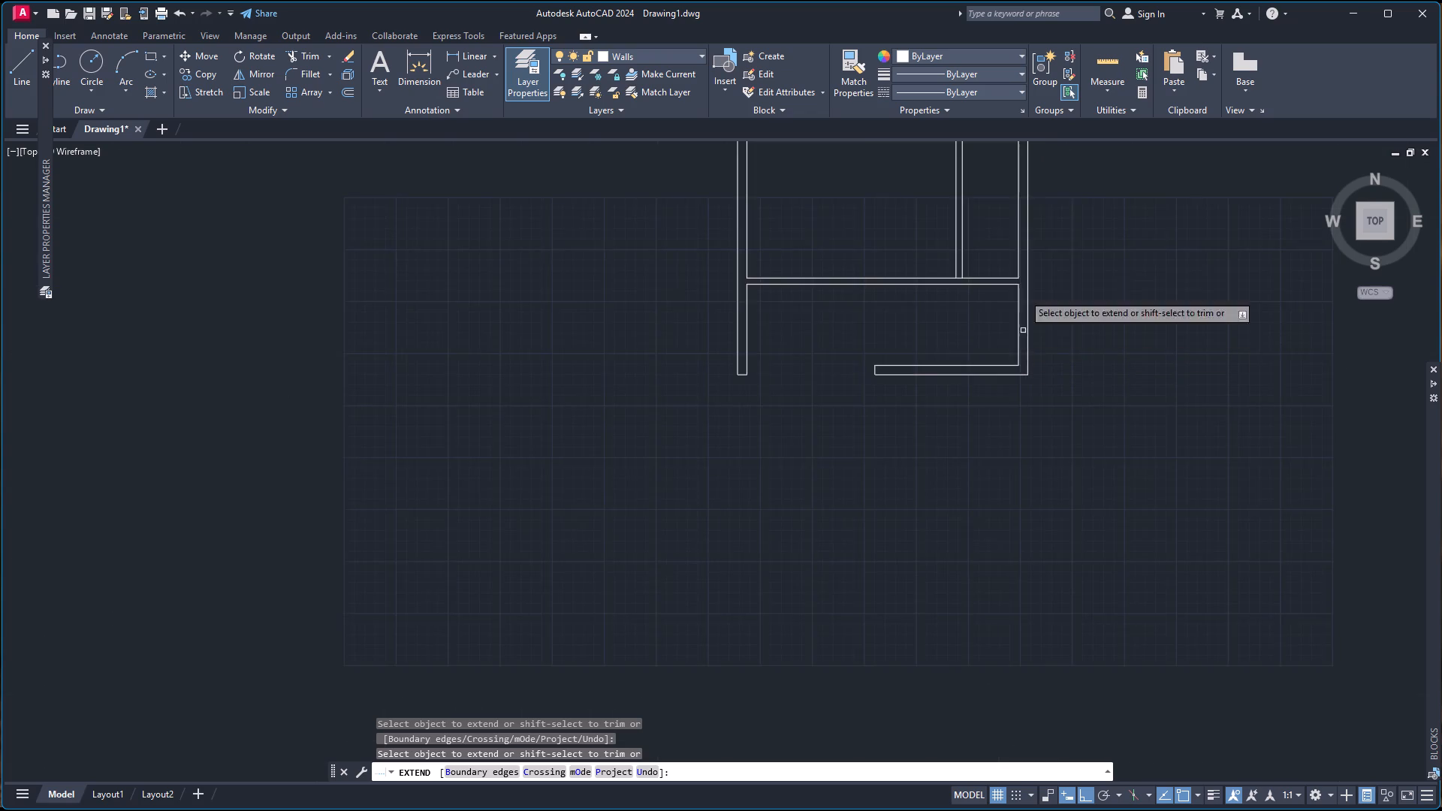
{"action": "scroll", "coordinate": [1023, 289], "scroll_direction": "down", "scroll_amount": 3}
{"action": "scroll", "coordinate": [1000, 163], "scroll_direction": "down", "scroll_amount": 5}
{"action": "scroll", "coordinate": [1003, 159], "scroll_direction": "up", "scroll_amount": 4}
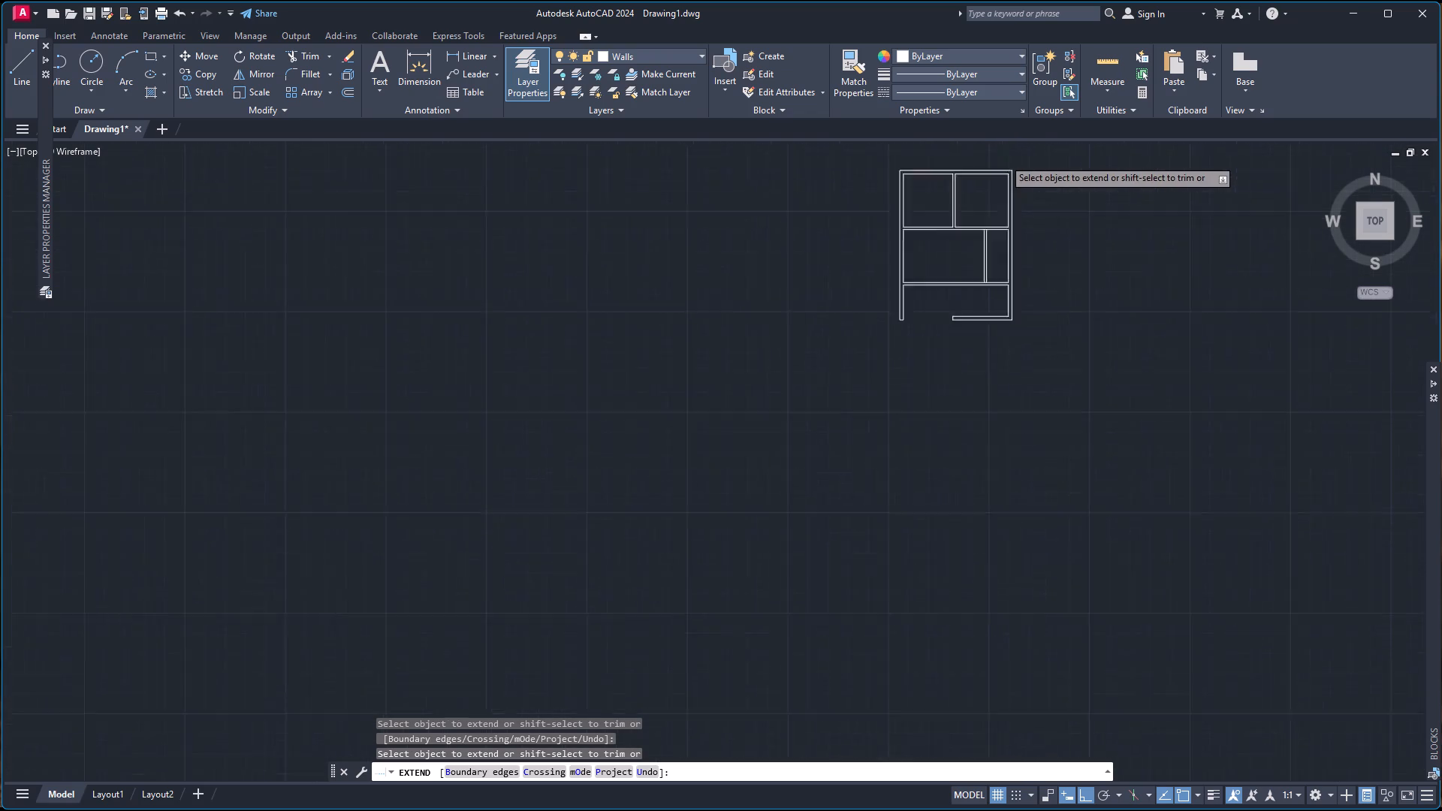
{"action": "scroll", "coordinate": [1003, 160], "scroll_direction": "up", "scroll_amount": 2}
{"action": "scroll", "coordinate": [1004, 232], "scroll_direction": "up", "scroll_amount": 1}
{"action": "key", "text": "Escape"}
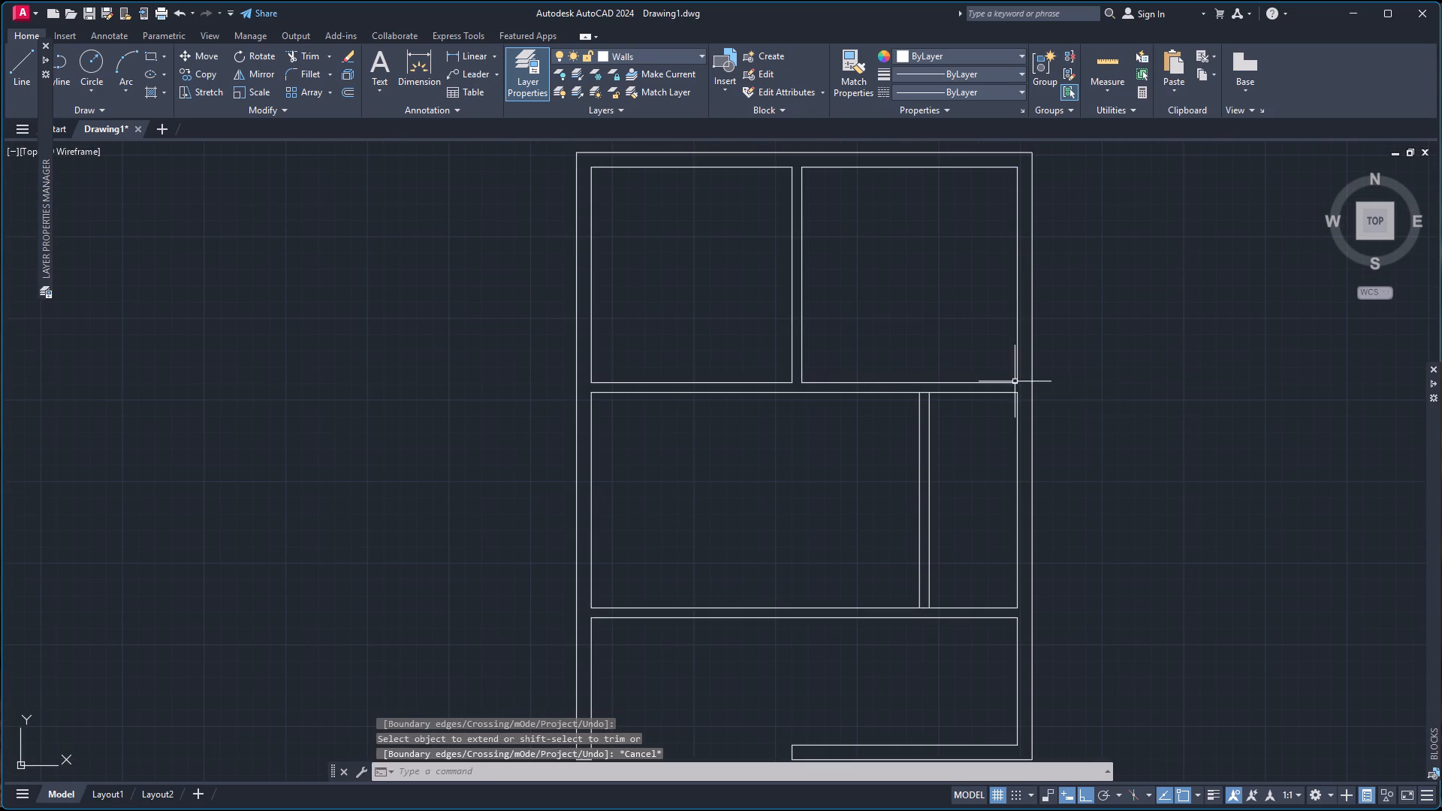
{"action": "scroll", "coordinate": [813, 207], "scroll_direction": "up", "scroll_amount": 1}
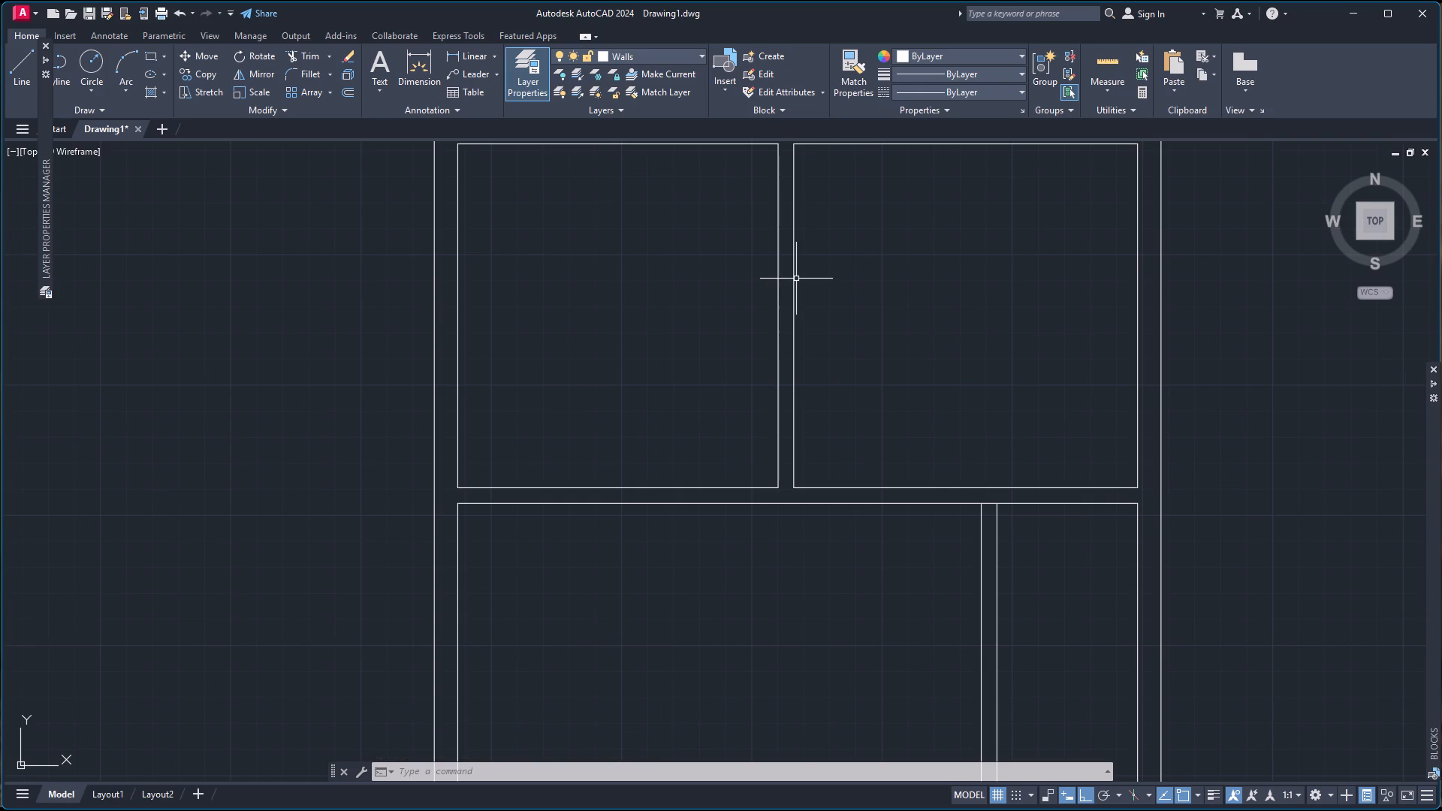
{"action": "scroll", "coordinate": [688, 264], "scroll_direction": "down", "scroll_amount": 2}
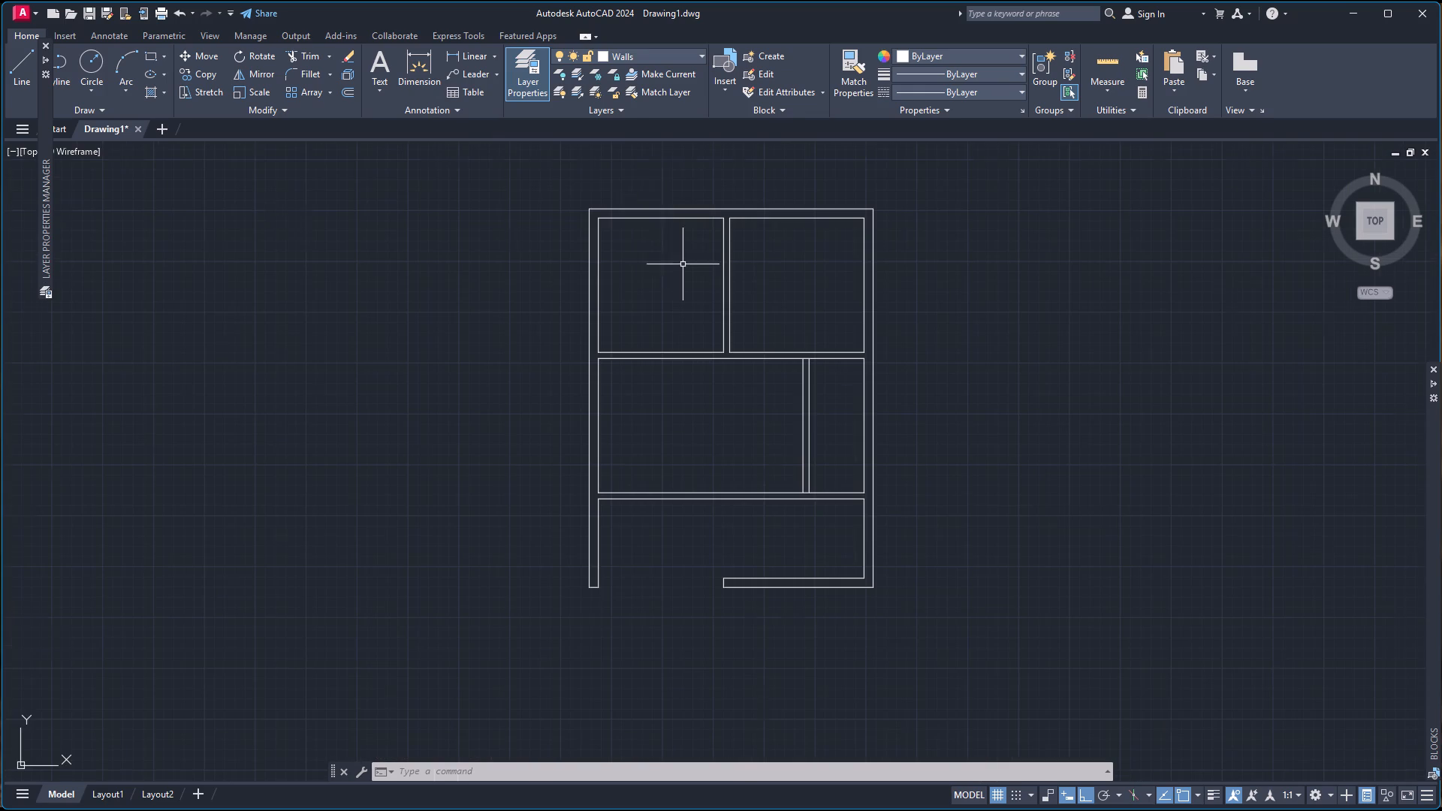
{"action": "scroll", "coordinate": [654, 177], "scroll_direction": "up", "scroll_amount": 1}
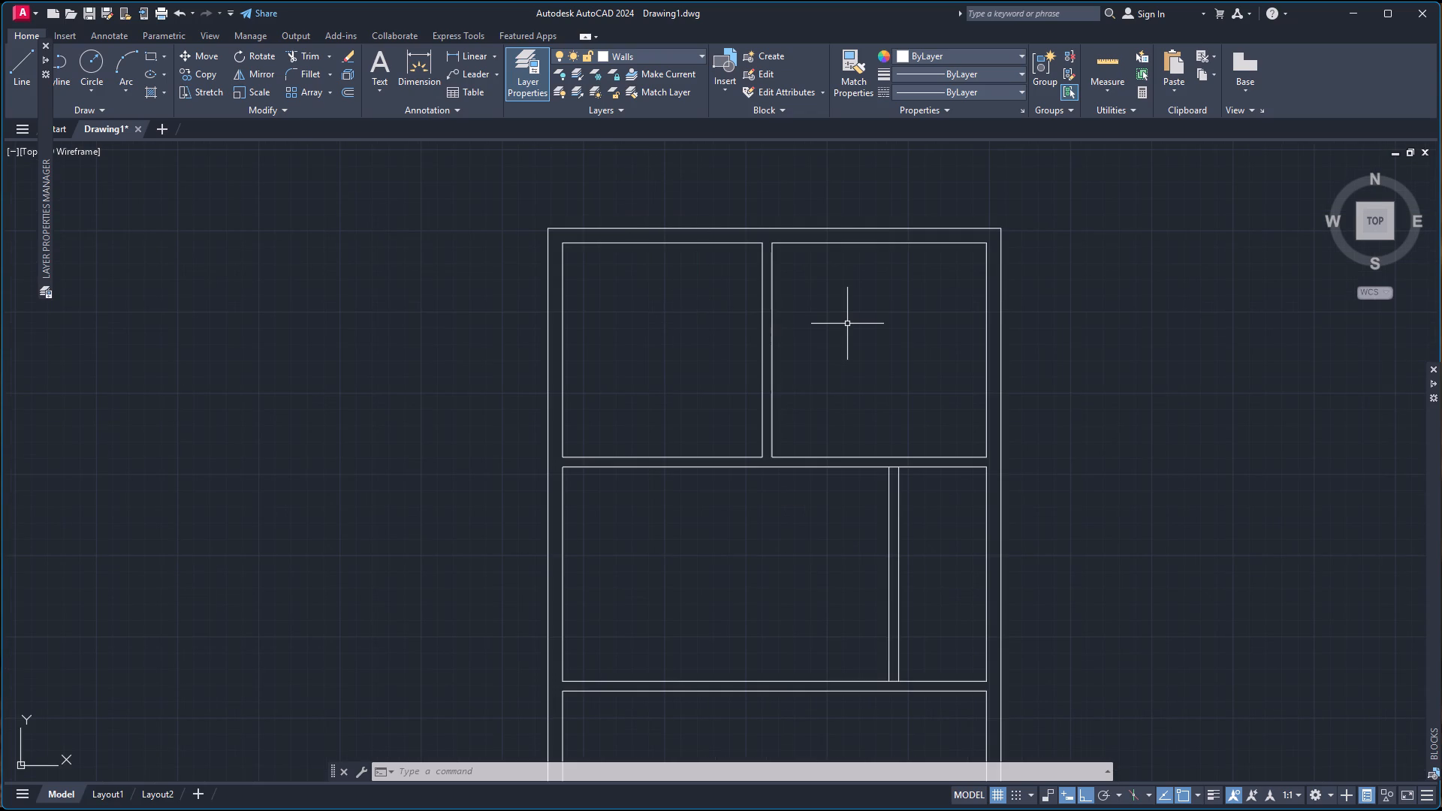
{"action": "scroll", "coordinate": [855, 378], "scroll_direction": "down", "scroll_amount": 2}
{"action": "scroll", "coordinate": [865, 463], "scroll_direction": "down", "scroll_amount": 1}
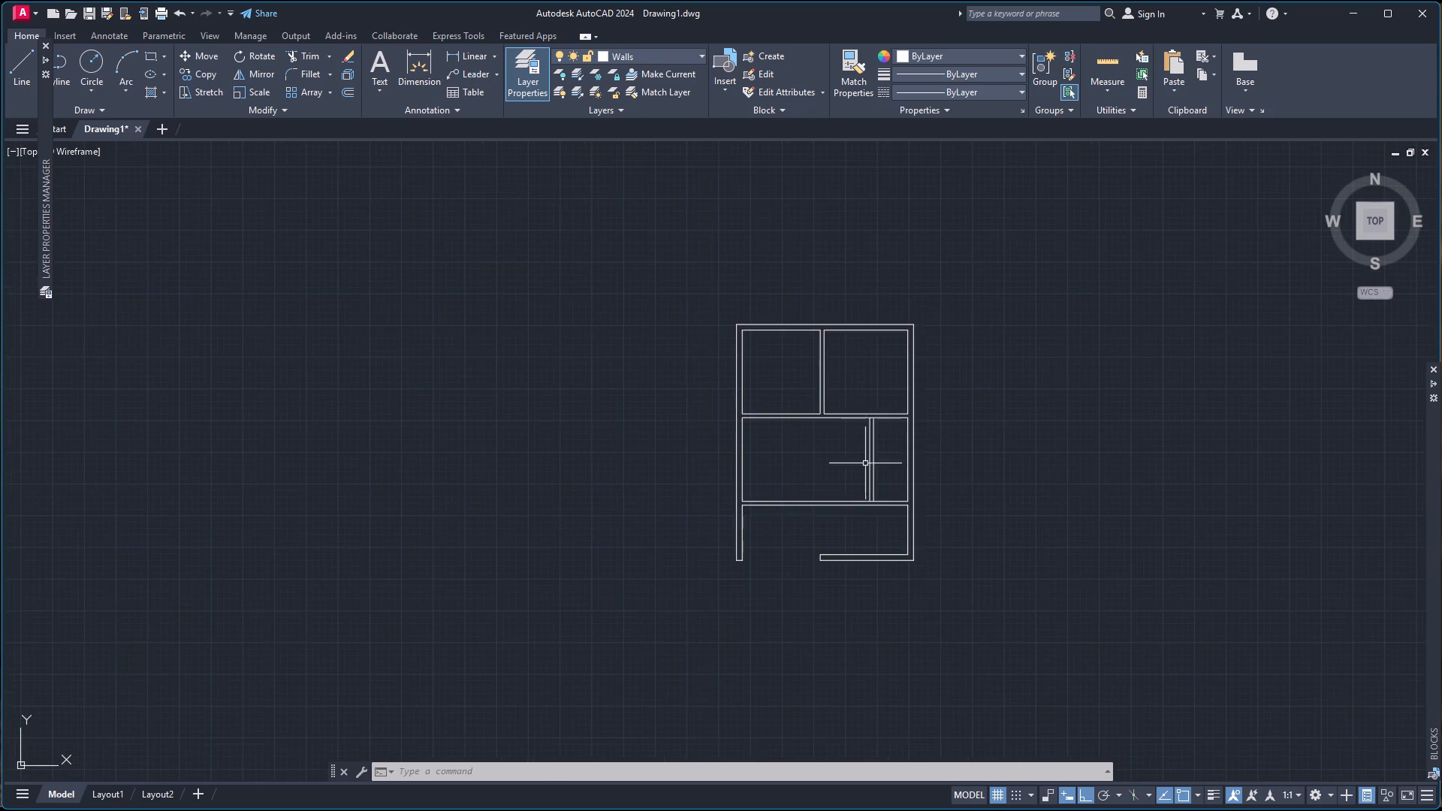
Trim the horizontal wall lines across both ends of the short vertical partition in the middle row, leaving open T-junctions.
{"action": "scroll", "coordinate": [862, 494], "scroll_direction": "up", "scroll_amount": 3}
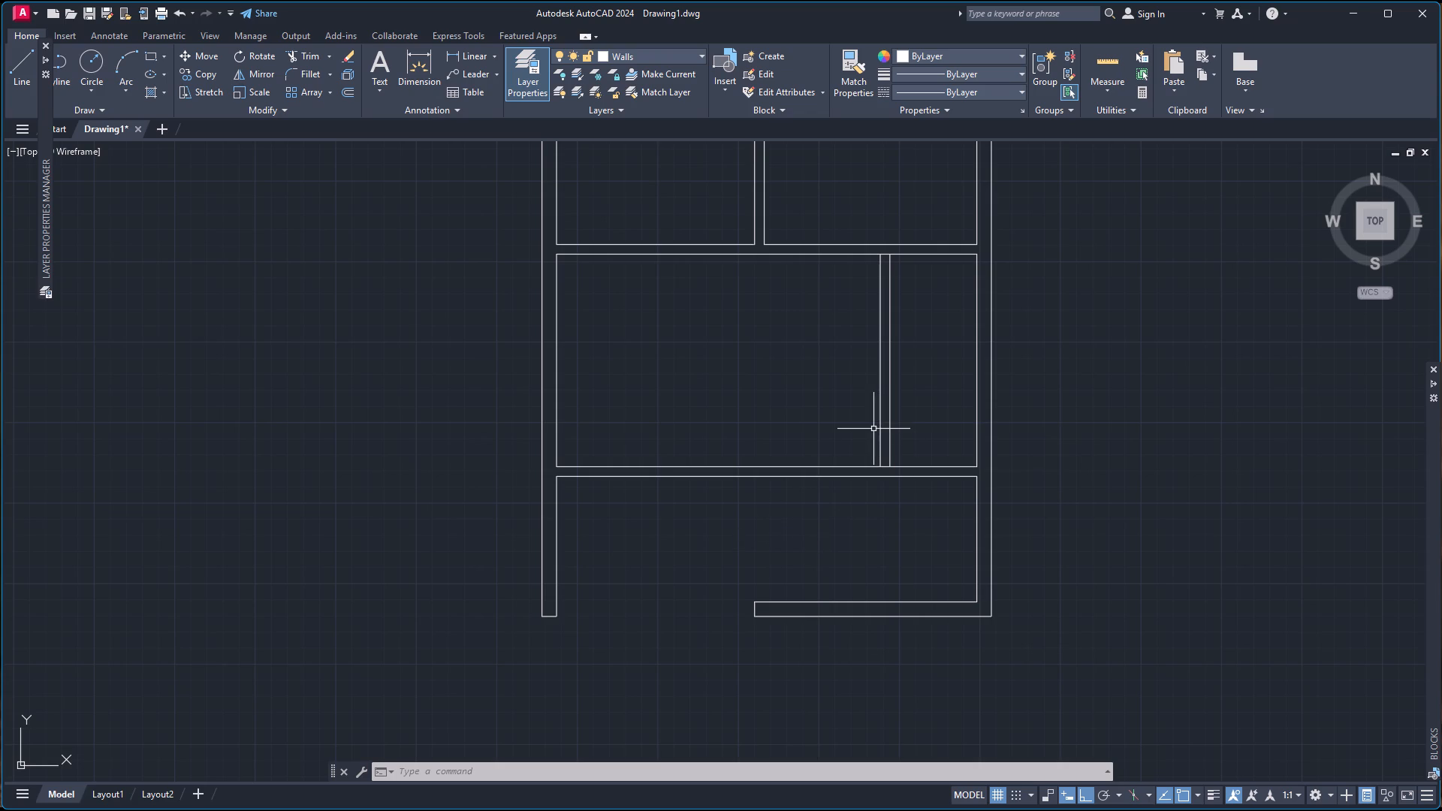
{"action": "type", "text": "tr"}
{"action": "key", "text": "Return"}
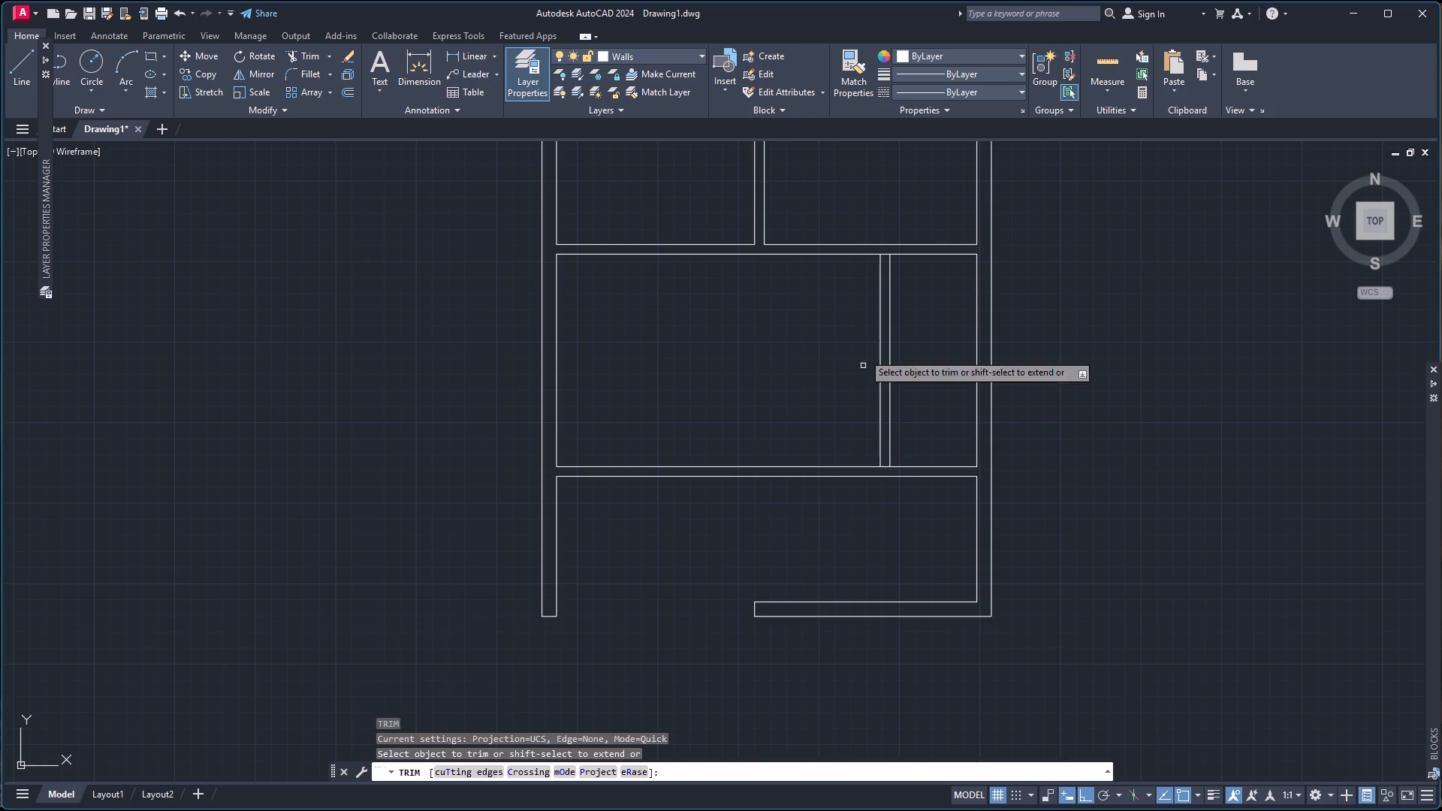
{"action": "scroll", "coordinate": [876, 269], "scroll_direction": "up", "scroll_amount": 3}
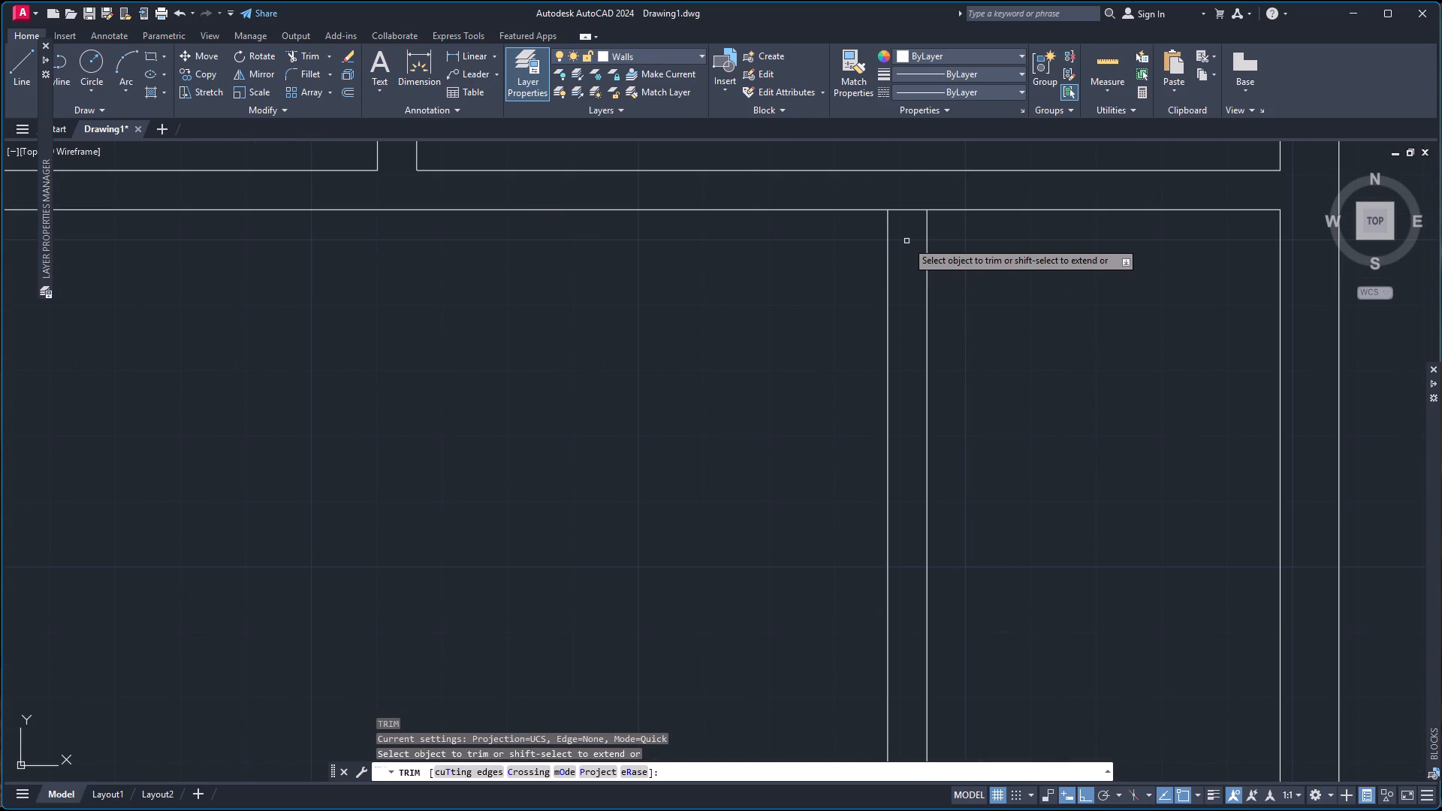
{"action": "left_click", "coordinate": [910, 210]}
{"action": "scroll", "coordinate": [919, 260], "scroll_direction": "down", "scroll_amount": 4}
{"action": "scroll", "coordinate": [922, 481], "scroll_direction": "up", "scroll_amount": 3}
{"action": "left_click", "coordinate": [901, 258]}
{"action": "scroll", "coordinate": [910, 258], "scroll_direction": "down", "scroll_amount": 2}
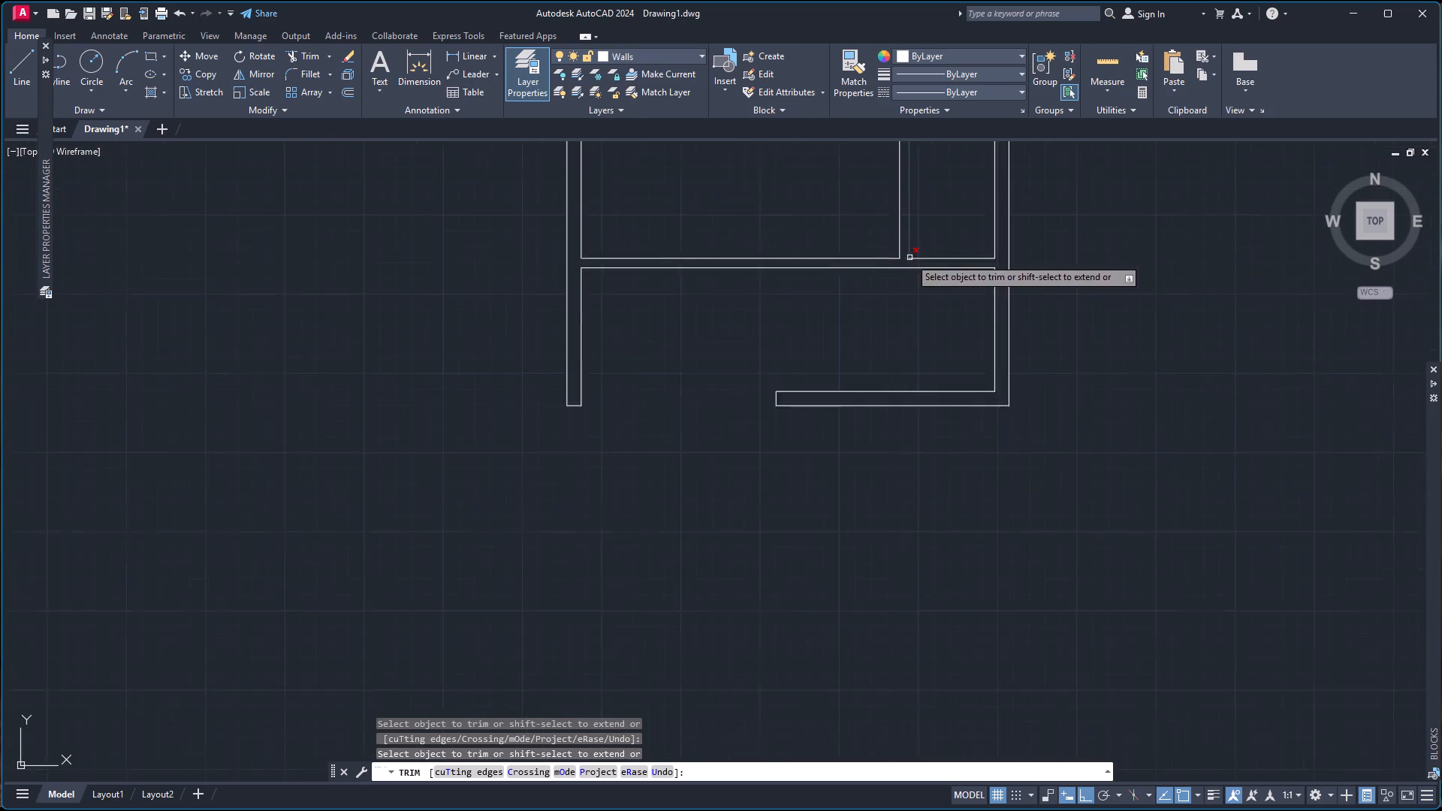
{"action": "scroll", "coordinate": [910, 258], "scroll_direction": "down", "scroll_amount": 4}
{"action": "scroll", "coordinate": [806, 150], "scroll_direction": "up", "scroll_amount": 4}
{"action": "scroll", "coordinate": [809, 244], "scroll_direction": "up", "scroll_amount": 1}
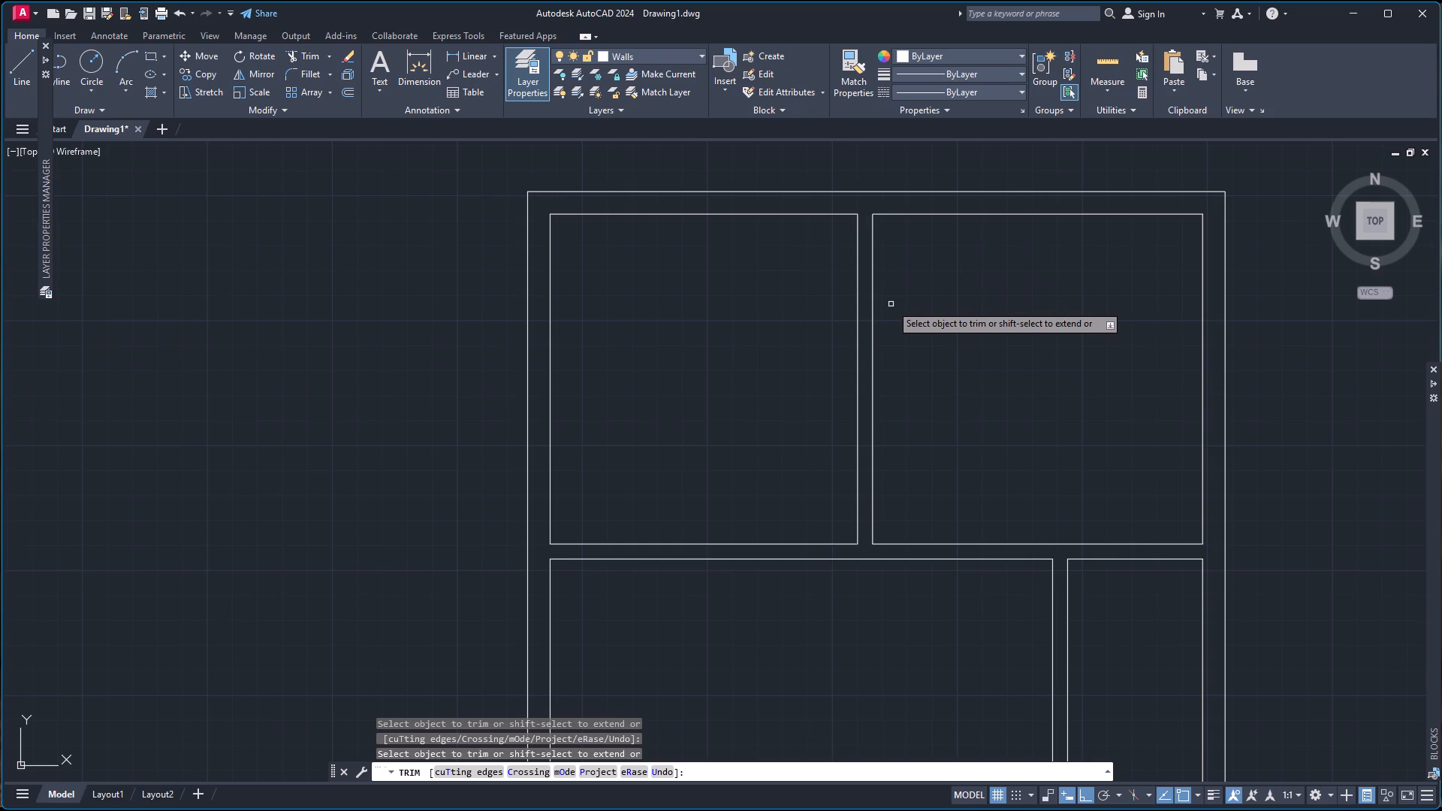
{"action": "key", "text": "Escape"}
Draw a horizontal line about 10'-3" long across the bottom opening, from the wall end's midpoint to the left wall's inner line.
{"action": "scroll", "coordinate": [963, 407], "scroll_direction": "down", "scroll_amount": 2}
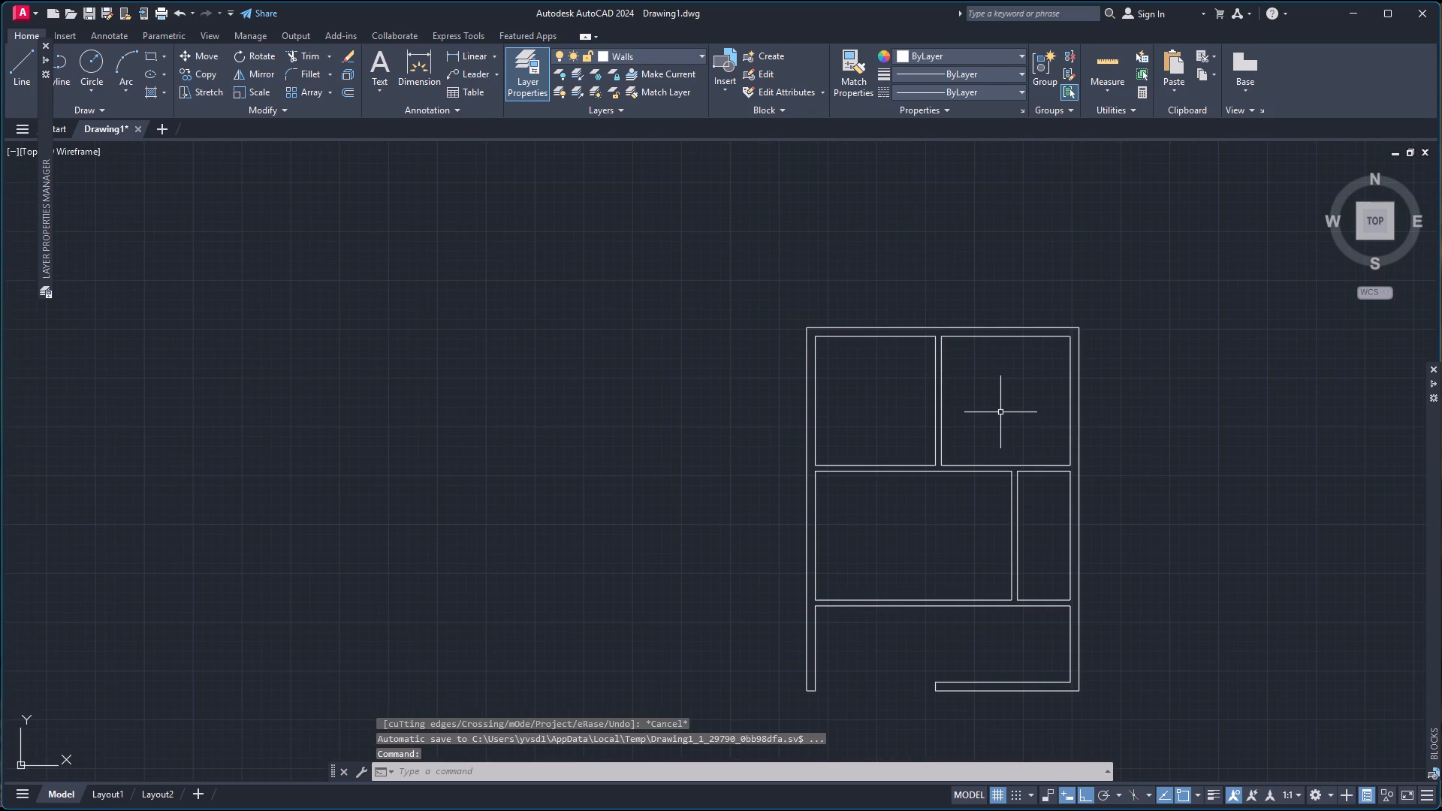
{"action": "scroll", "coordinate": [1000, 413], "scroll_direction": "down", "scroll_amount": 2}
{"action": "scroll", "coordinate": [1000, 413], "scroll_direction": "up", "scroll_amount": 2}
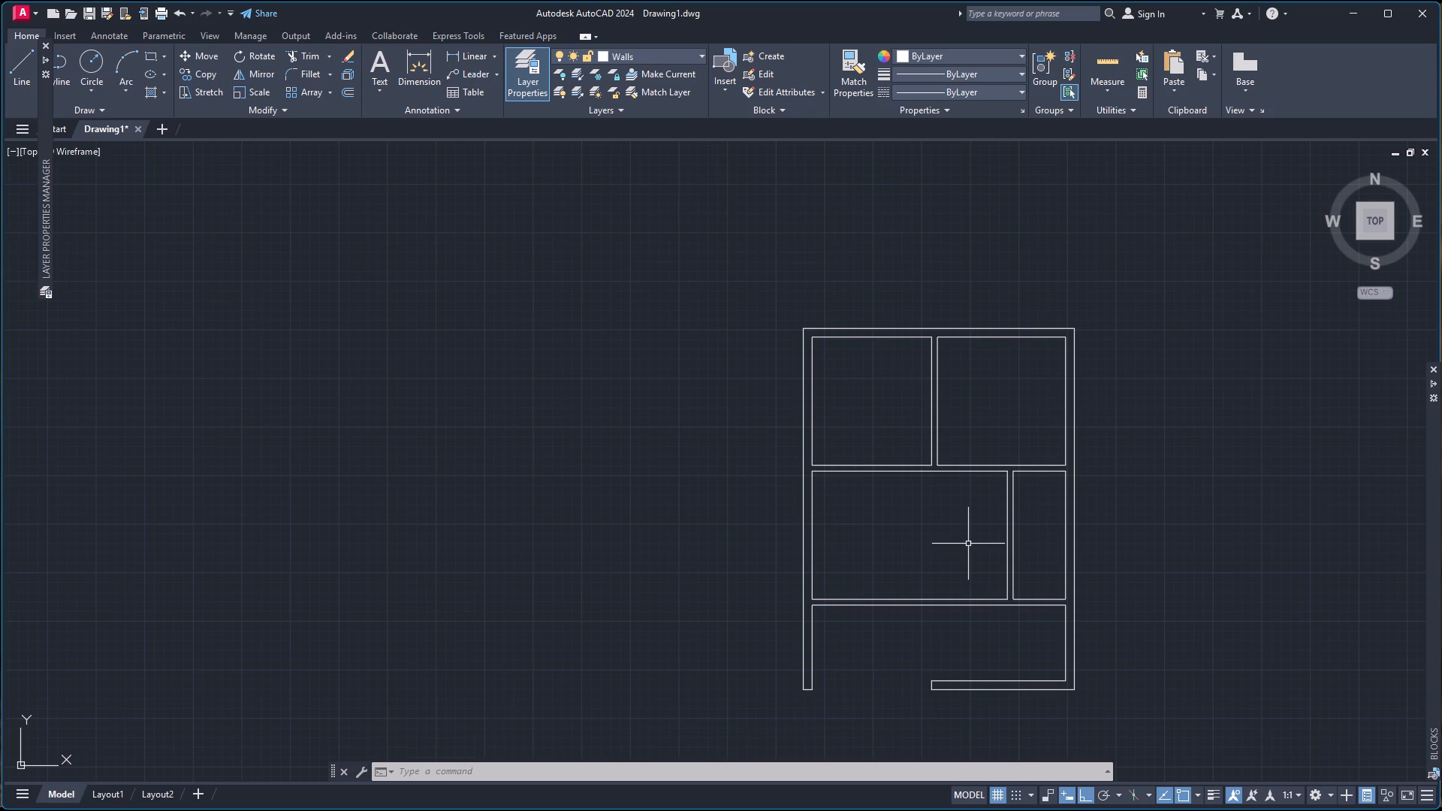
{"action": "type", "text": "tr"}
{"action": "key", "text": "BackSpace"}
{"action": "key", "text": "BackSpace"}
{"action": "key", "text": "BackSpace"}
{"action": "key", "text": "l"}
{"action": "key", "text": "Return"}
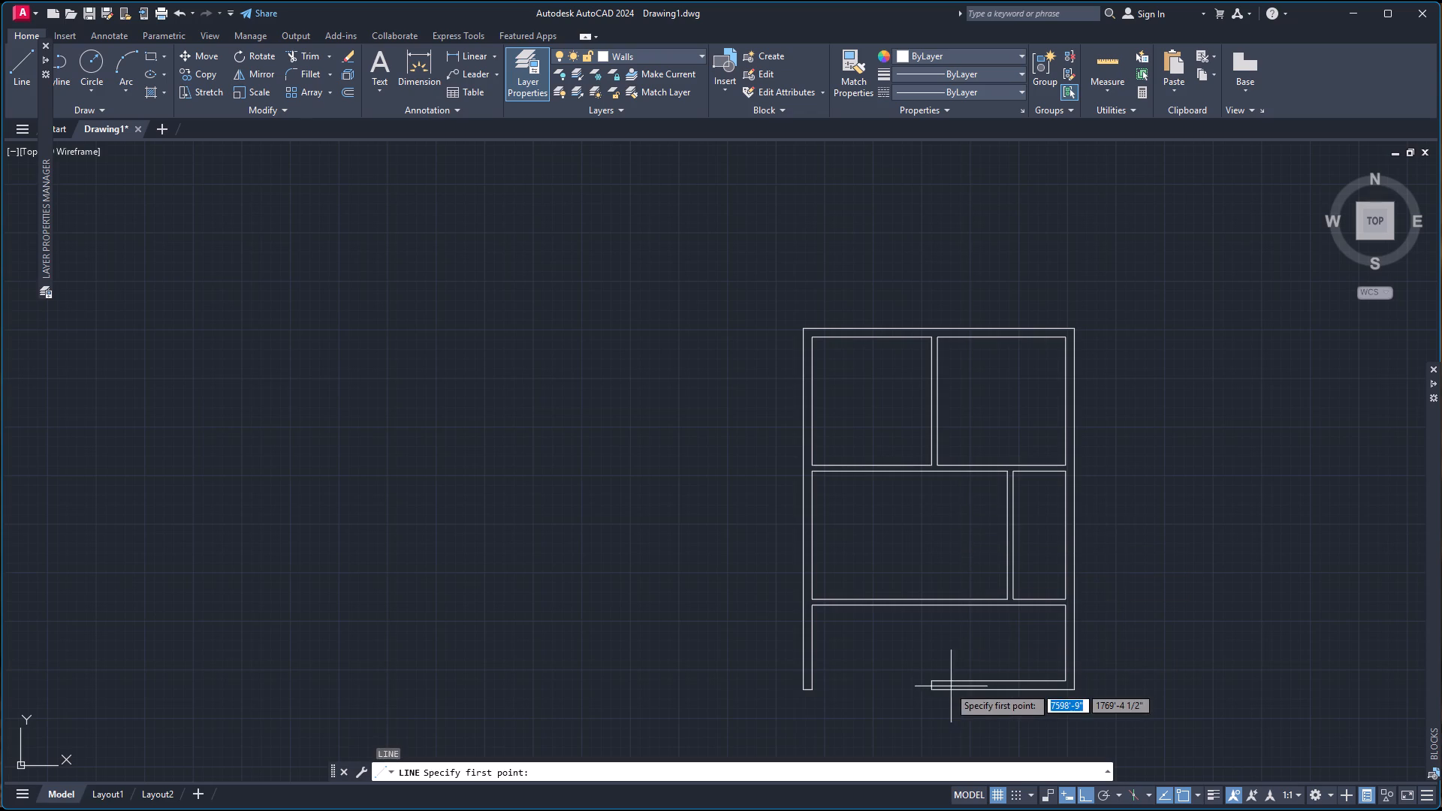
{"action": "scroll", "coordinate": [943, 686], "scroll_direction": "up", "scroll_amount": 5}
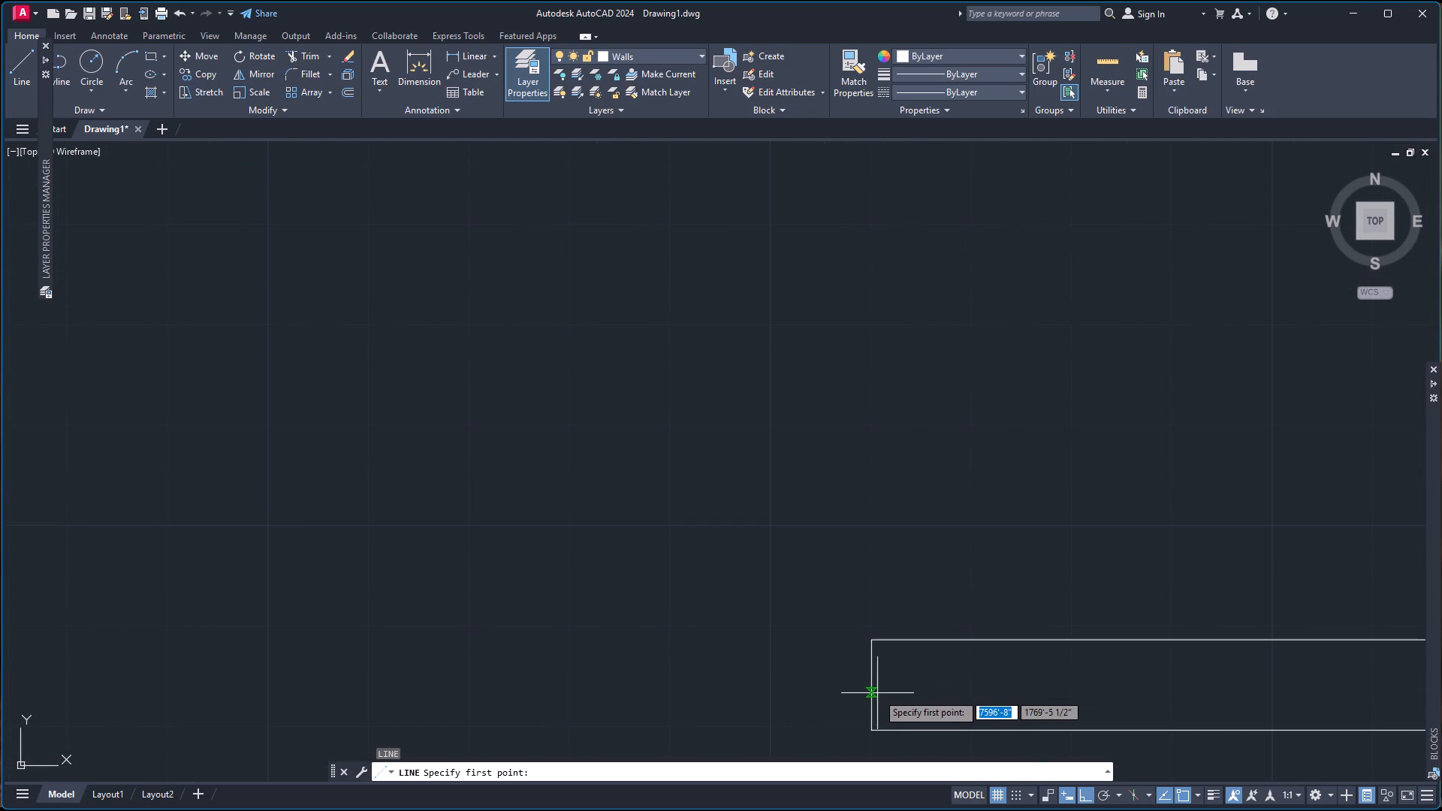
{"action": "left_click", "coordinate": [872, 687]}
{"action": "scroll", "coordinate": [617, 653], "scroll_direction": "down", "scroll_amount": 2}
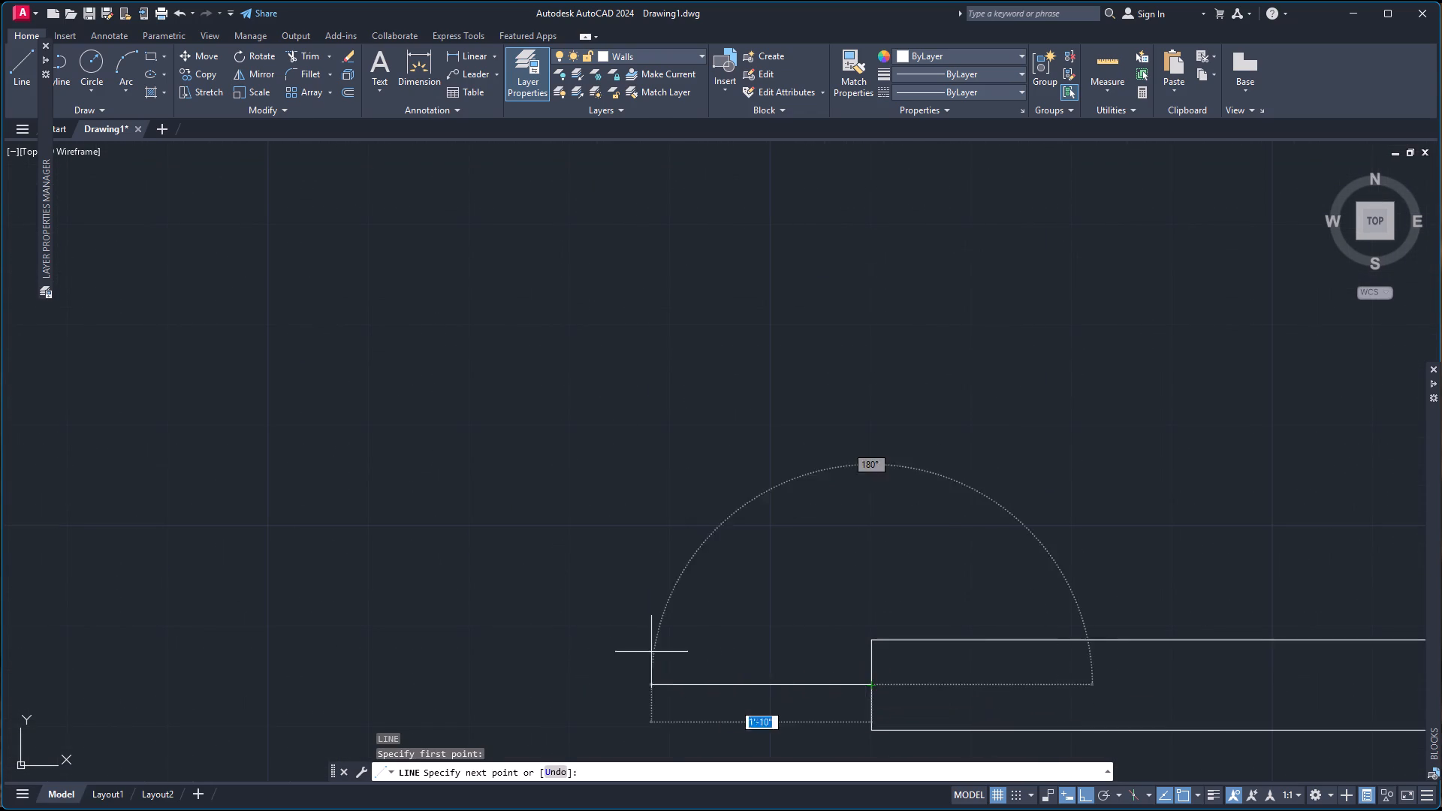
{"action": "scroll", "coordinate": [614, 653], "scroll_direction": "down", "scroll_amount": 2}
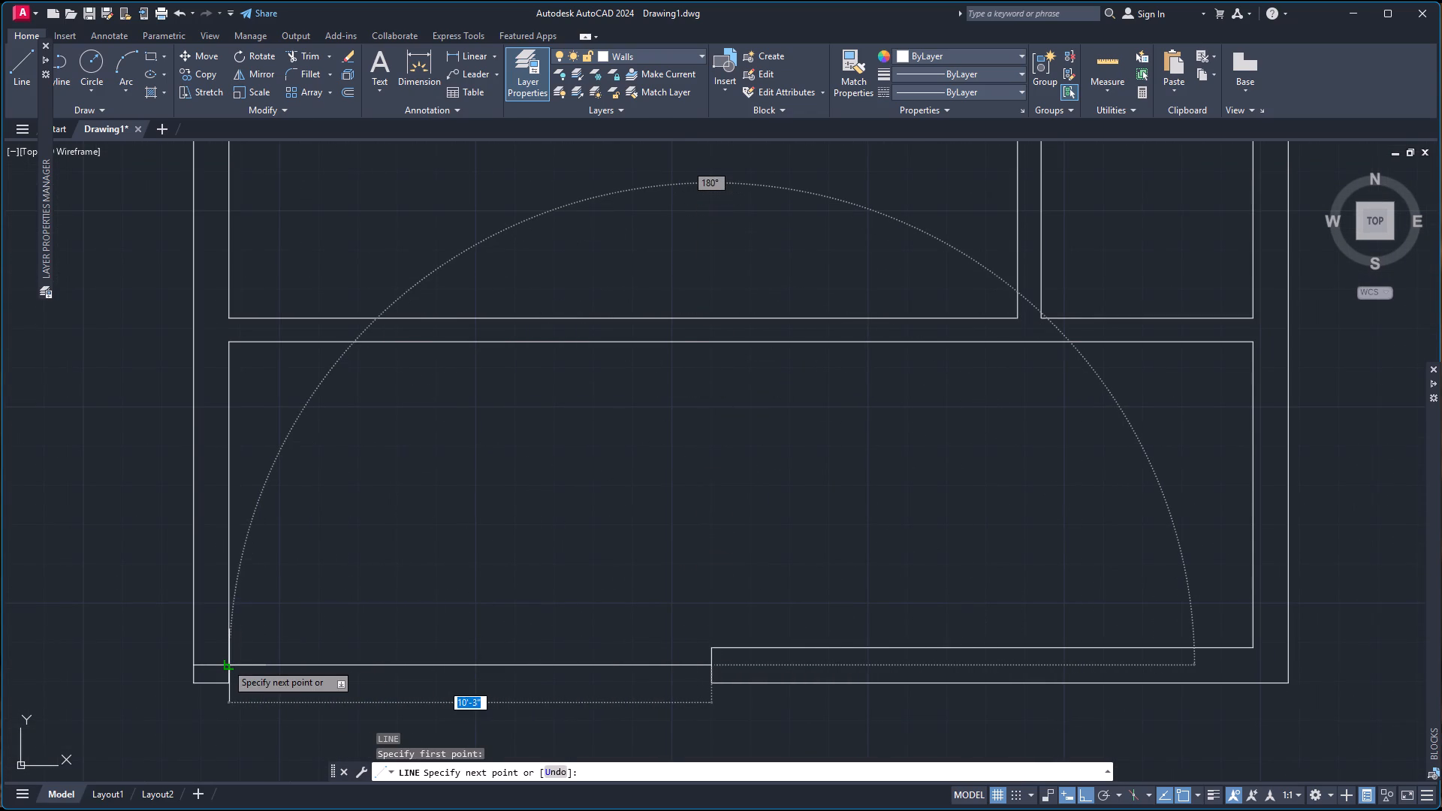
{"action": "left_click", "coordinate": [225, 663]}
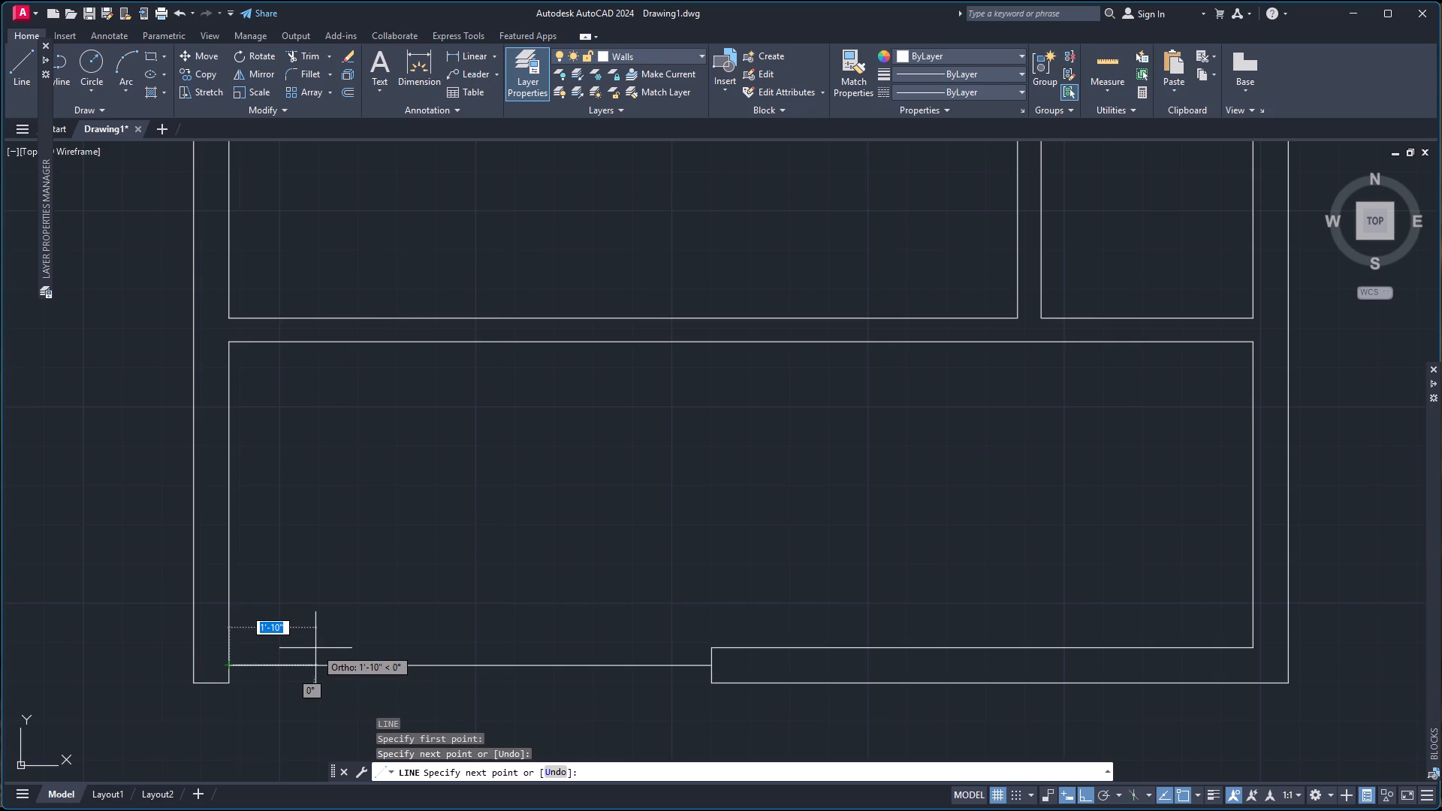
{"action": "key", "text": "Escape"}
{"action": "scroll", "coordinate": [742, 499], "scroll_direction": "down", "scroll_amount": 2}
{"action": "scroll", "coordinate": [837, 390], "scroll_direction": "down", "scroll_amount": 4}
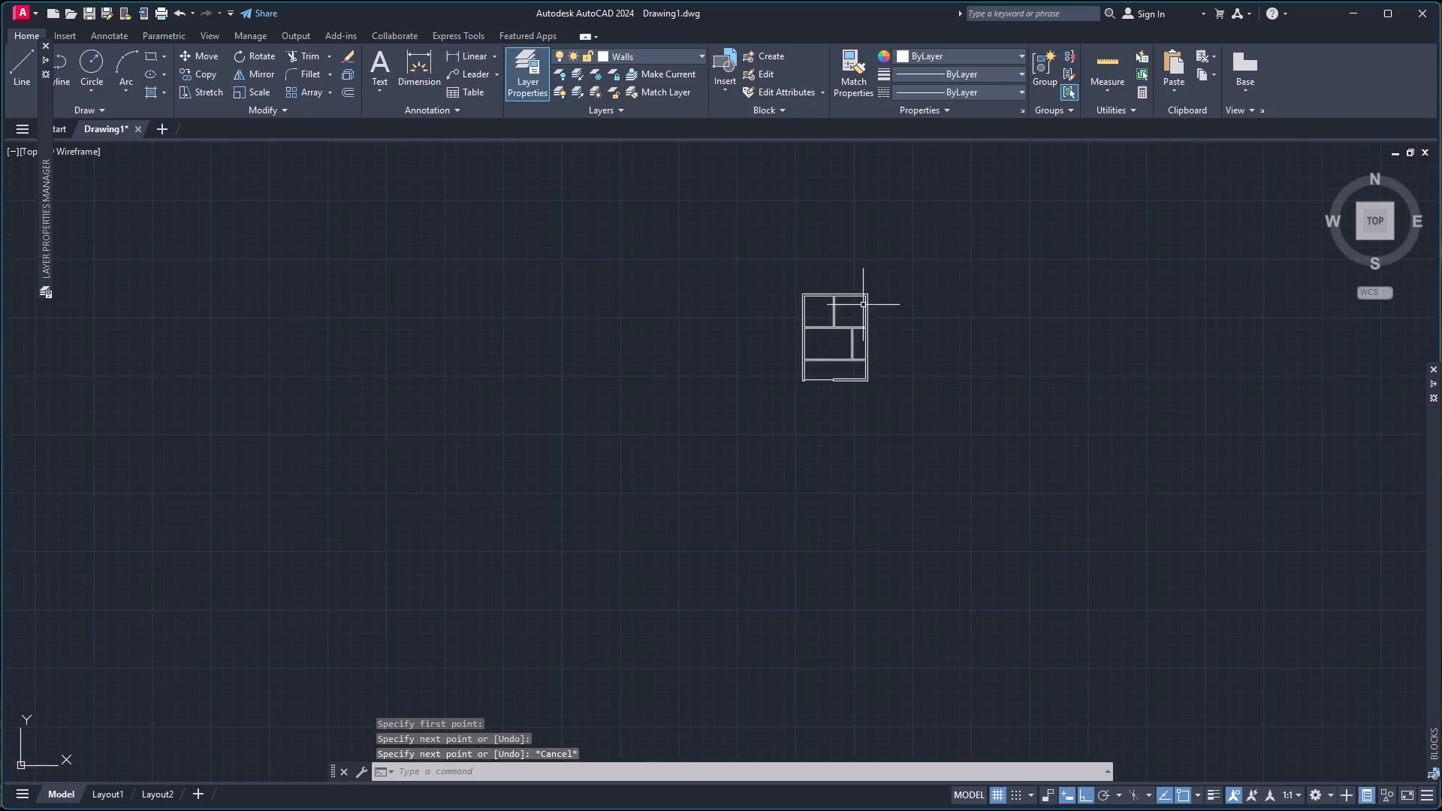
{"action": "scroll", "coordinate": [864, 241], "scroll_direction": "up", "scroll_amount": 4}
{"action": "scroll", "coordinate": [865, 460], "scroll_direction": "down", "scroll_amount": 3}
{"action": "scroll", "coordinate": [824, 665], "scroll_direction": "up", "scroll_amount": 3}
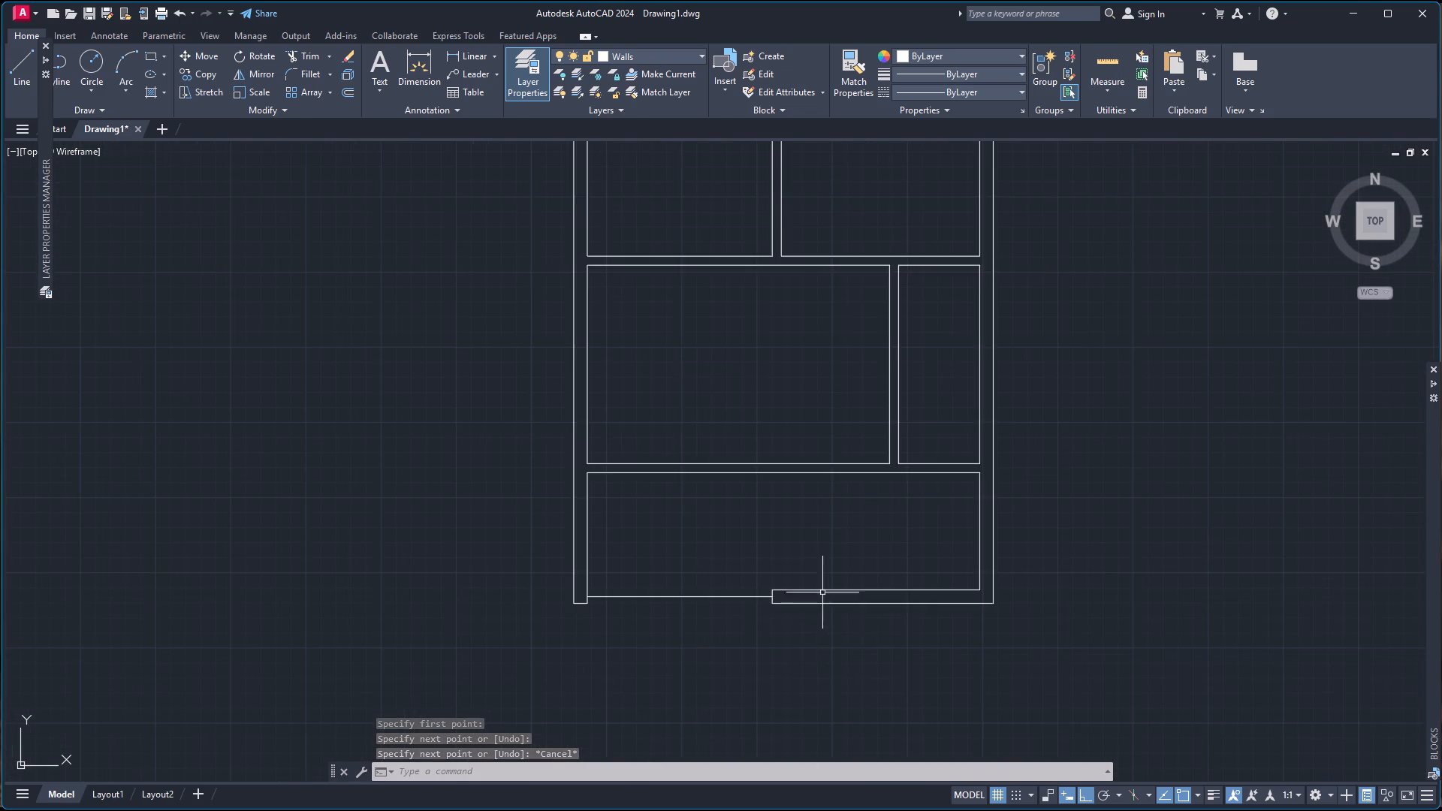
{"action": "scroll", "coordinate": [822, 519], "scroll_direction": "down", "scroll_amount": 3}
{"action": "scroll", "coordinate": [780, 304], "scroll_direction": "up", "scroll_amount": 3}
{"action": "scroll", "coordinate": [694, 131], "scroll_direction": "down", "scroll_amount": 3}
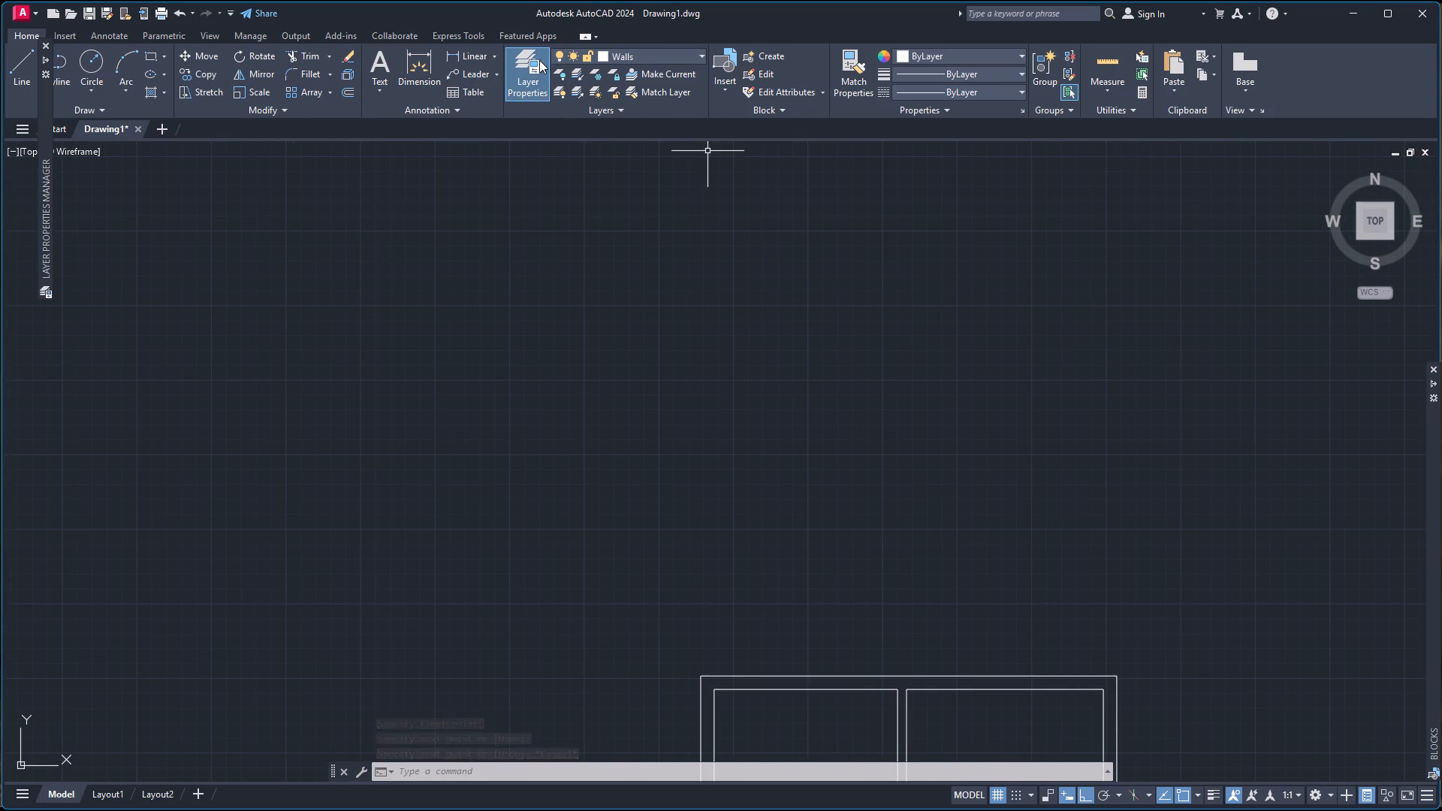
Create a new layer named Steps.
{"action": "left_click", "coordinate": [46, 59]}
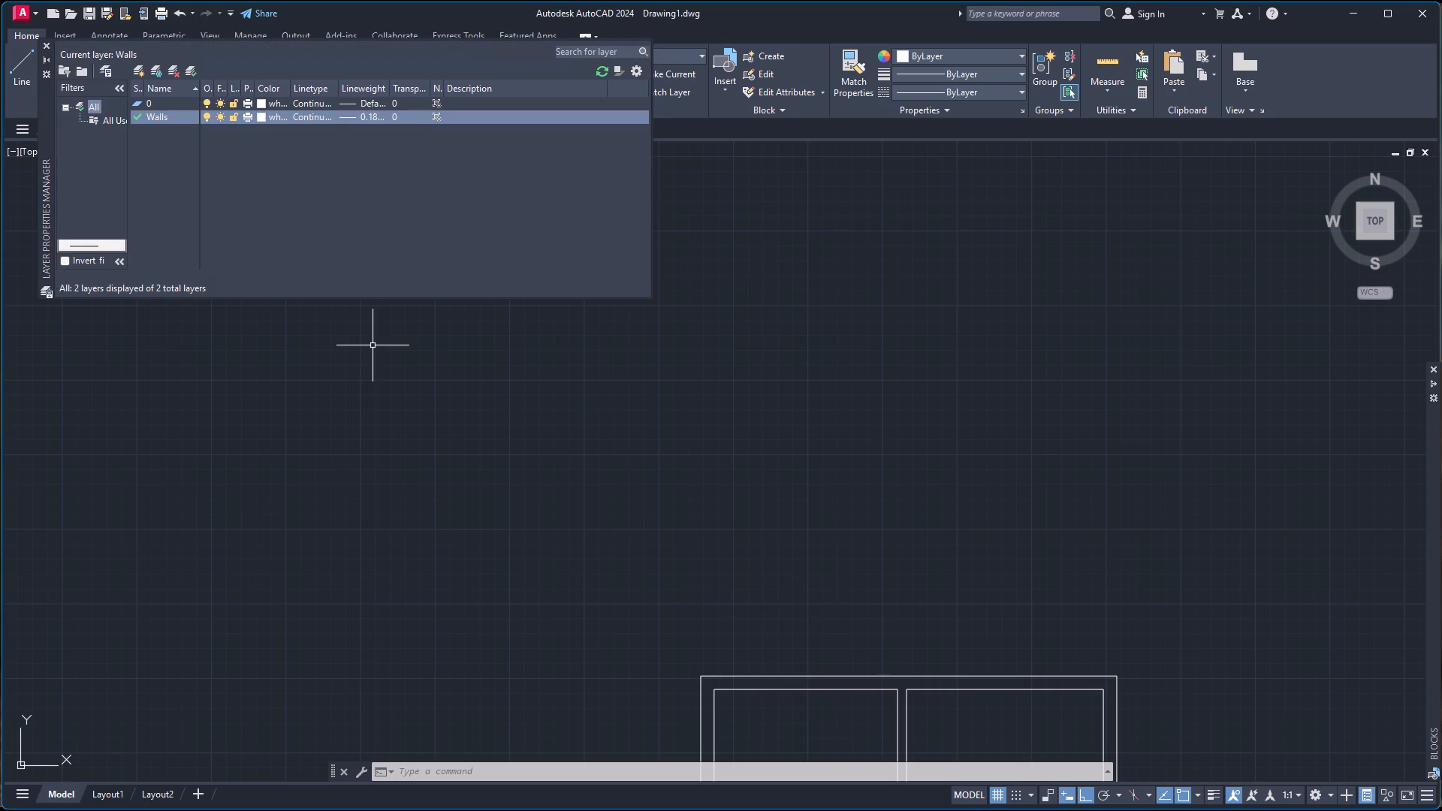
{"action": "left_click", "coordinate": [143, 66]}
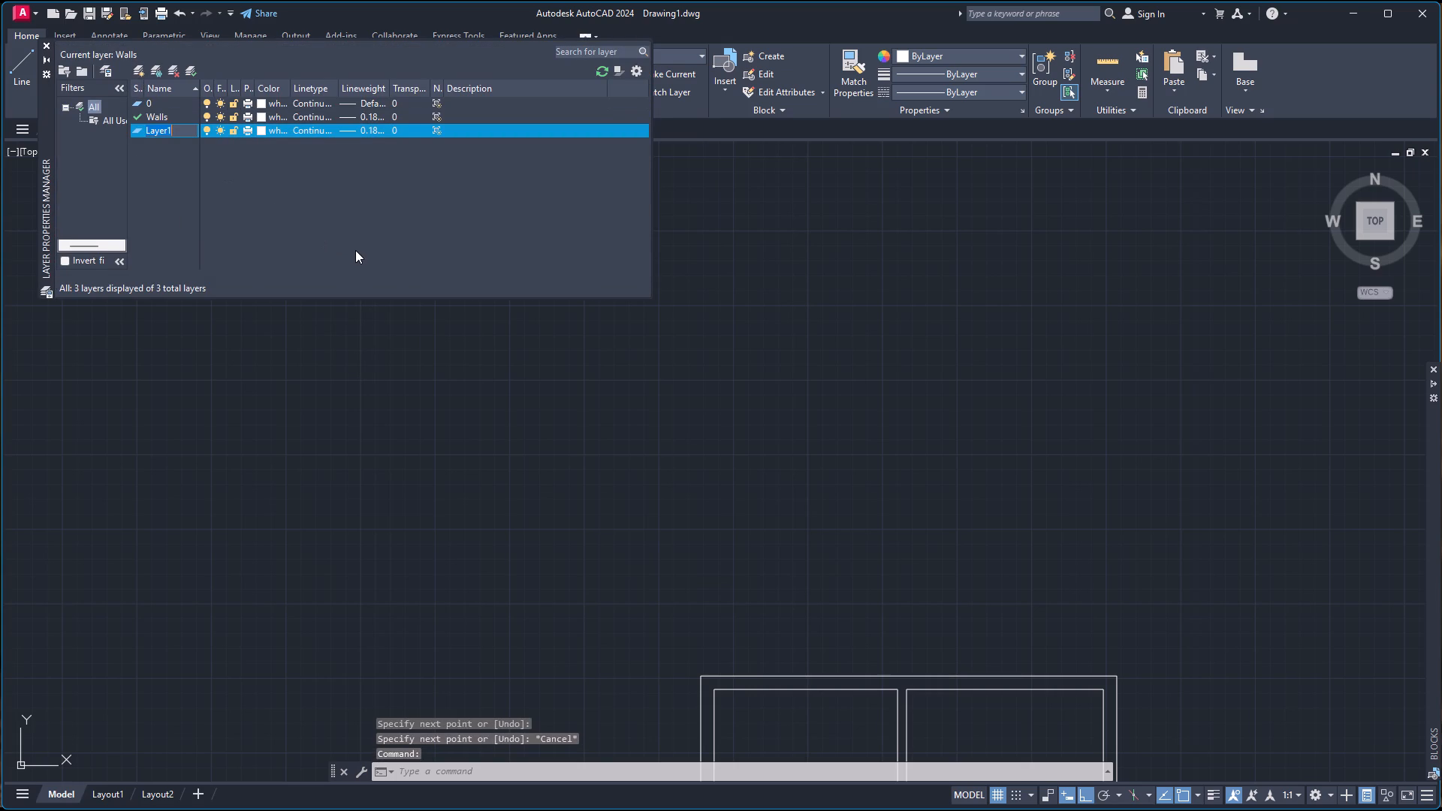
{"action": "type", "text": "Ste"}
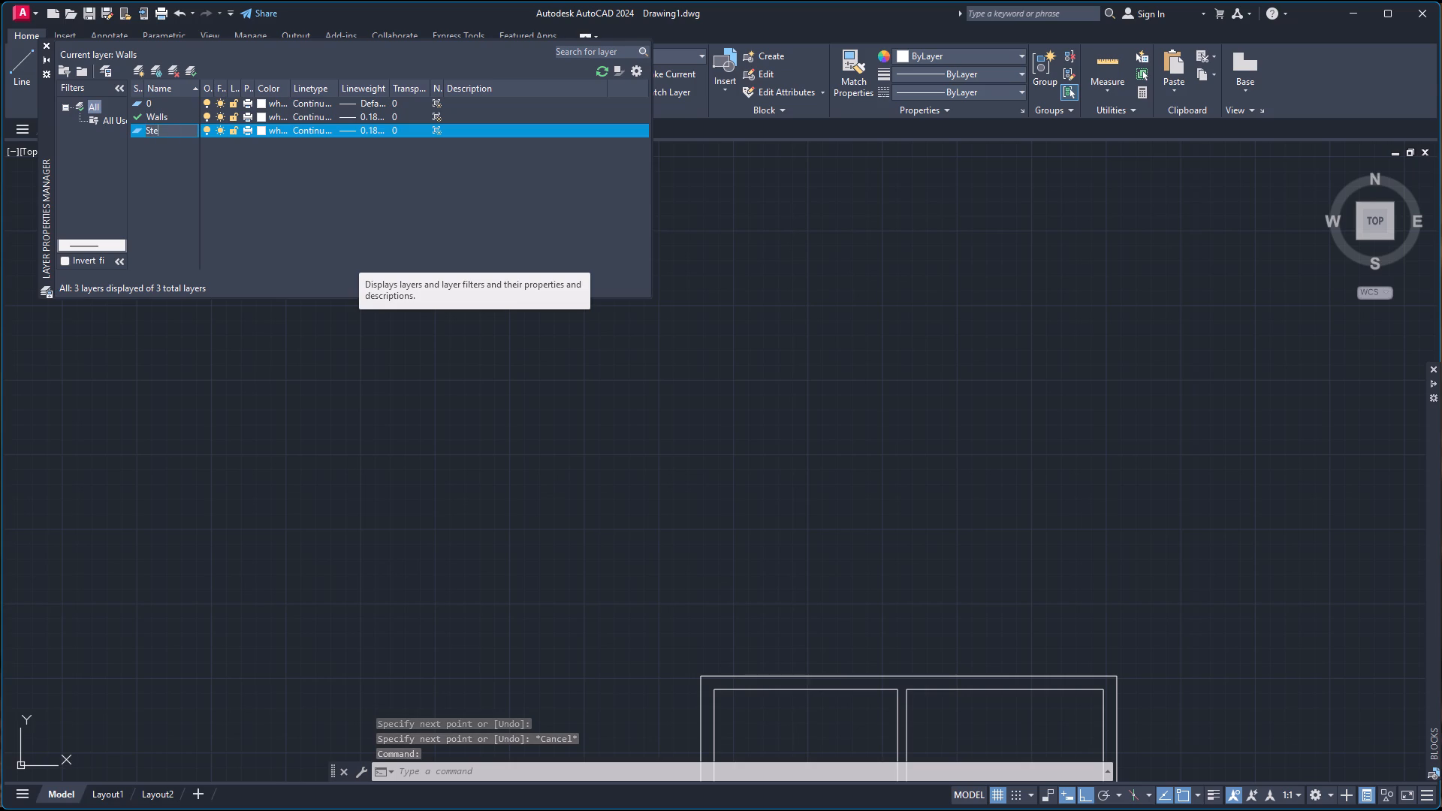
{"action": "type", "text": "ps"}
{"action": "key", "text": "Return"}
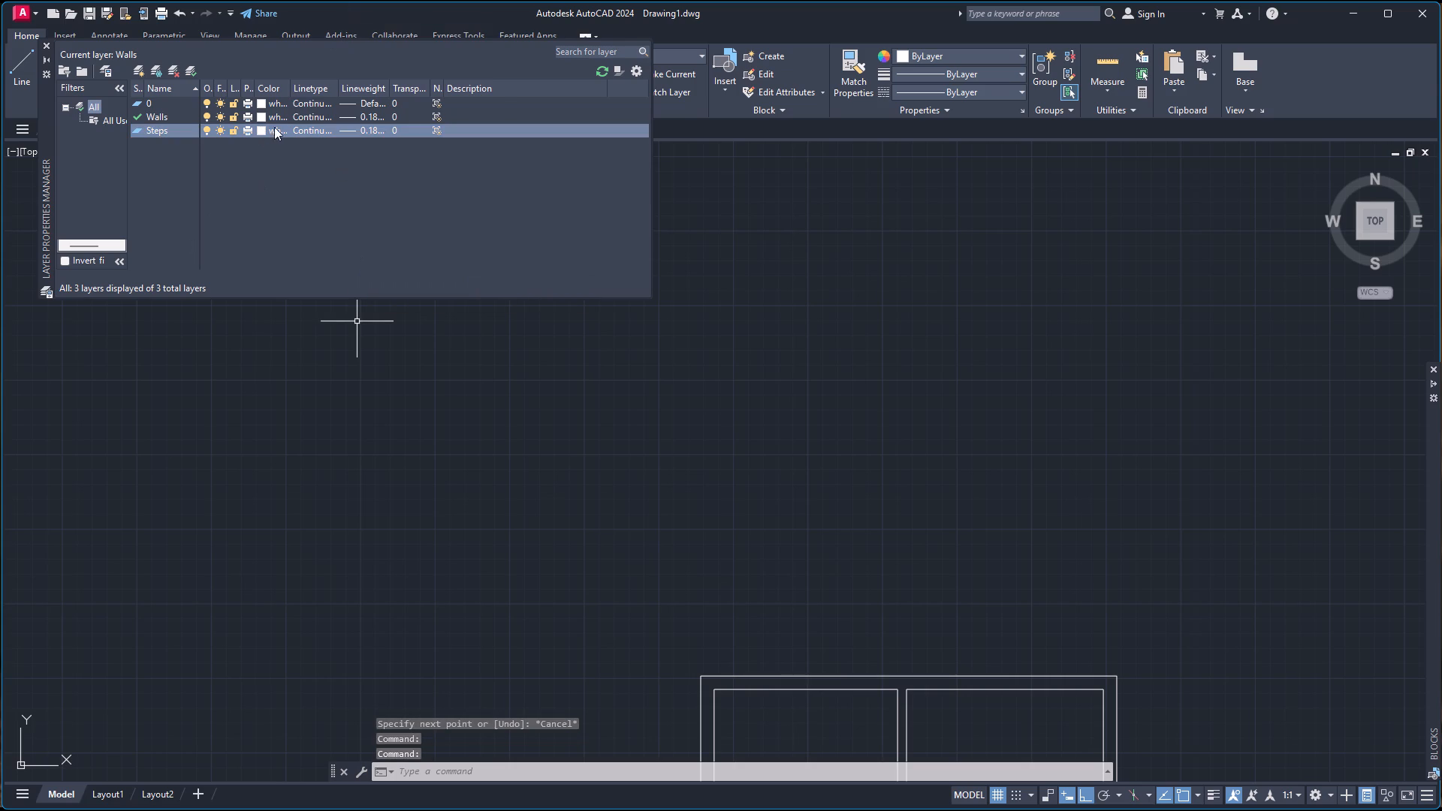
Give the Steps layer the Default lineweight and yellow index color 50.
{"action": "double_click", "coordinate": [363, 133]}
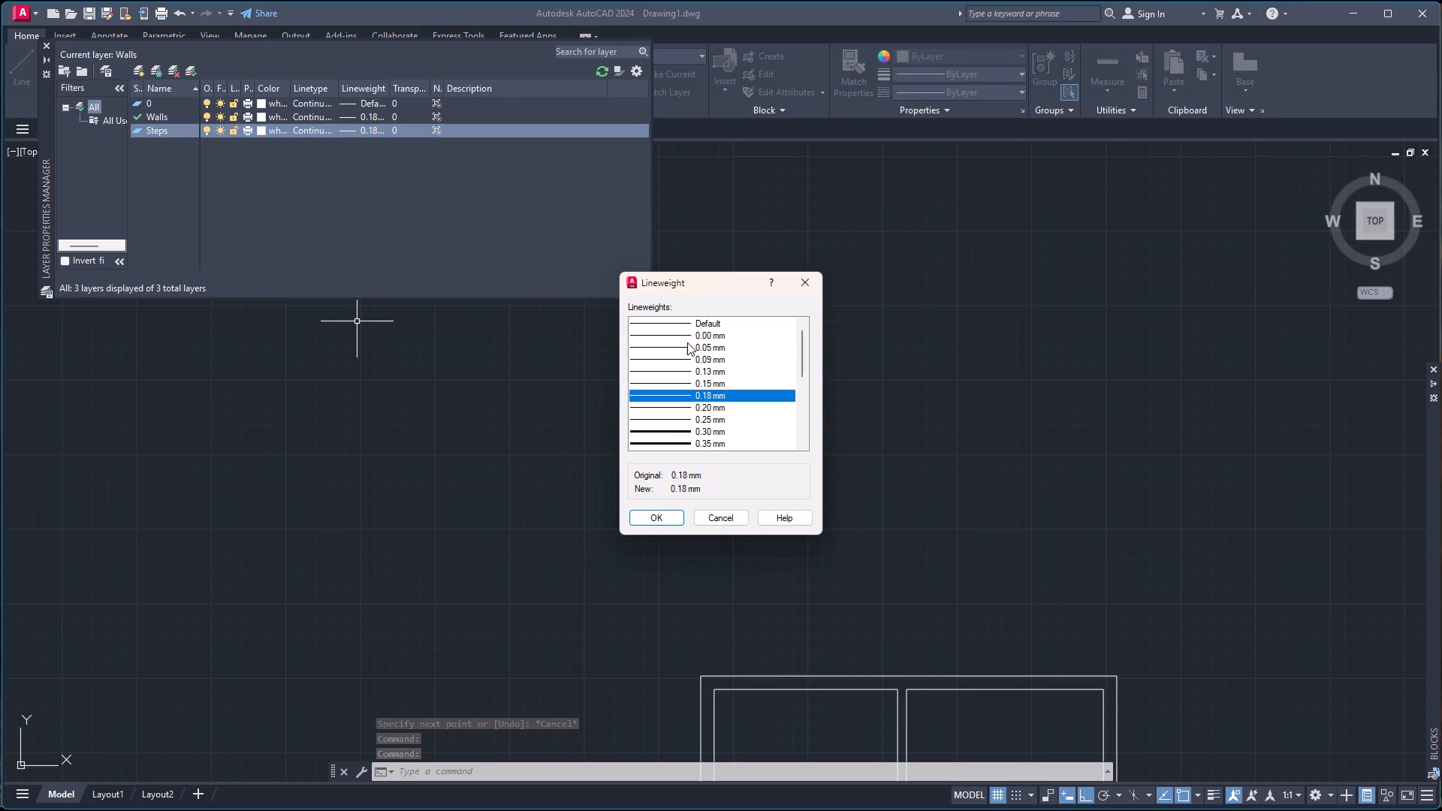
{"action": "left_click", "coordinate": [701, 324]}
{"action": "left_click", "coordinate": [661, 514]}
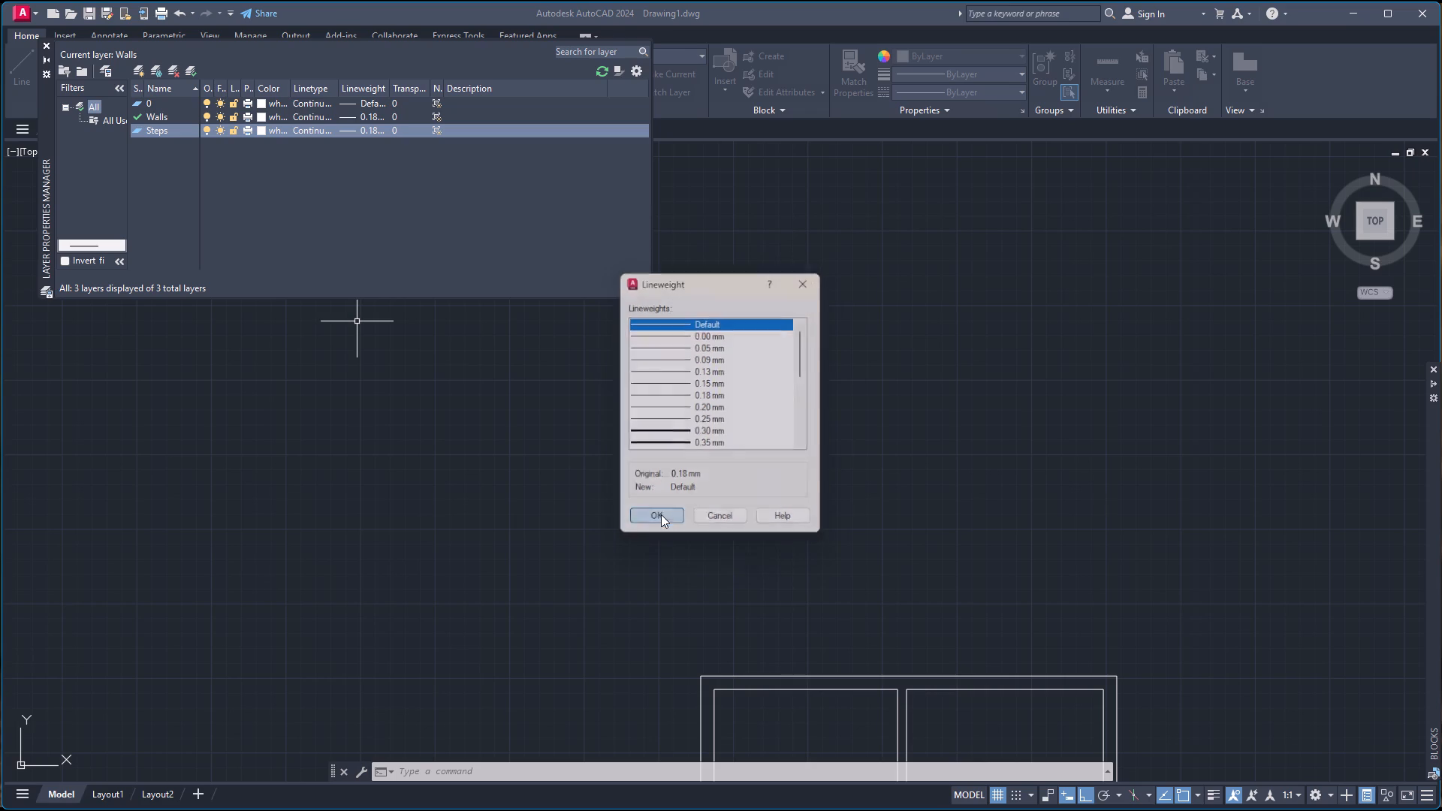
{"action": "left_click", "coordinate": [261, 128]}
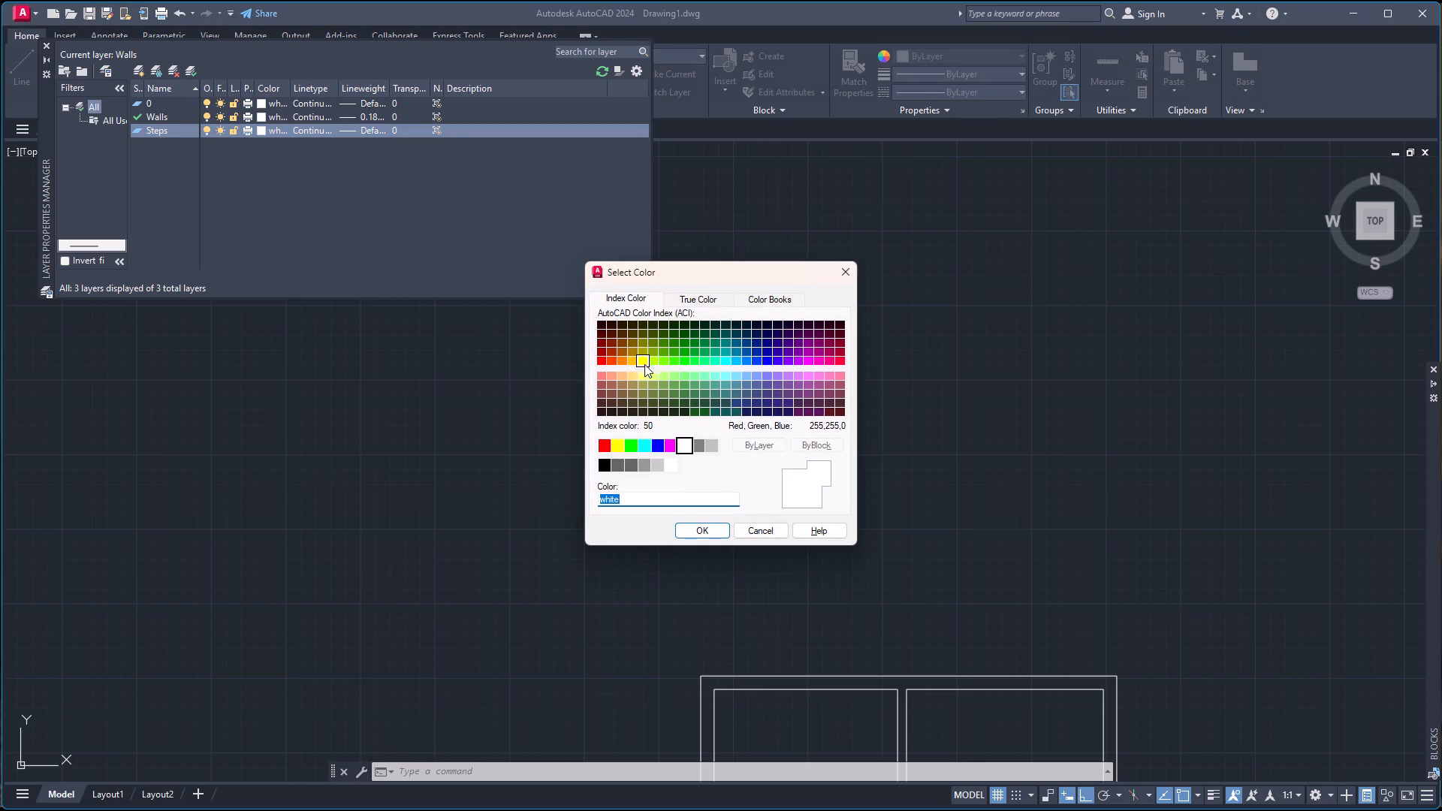
{"action": "left_click", "coordinate": [643, 365]}
{"action": "left_click", "coordinate": [700, 529]}
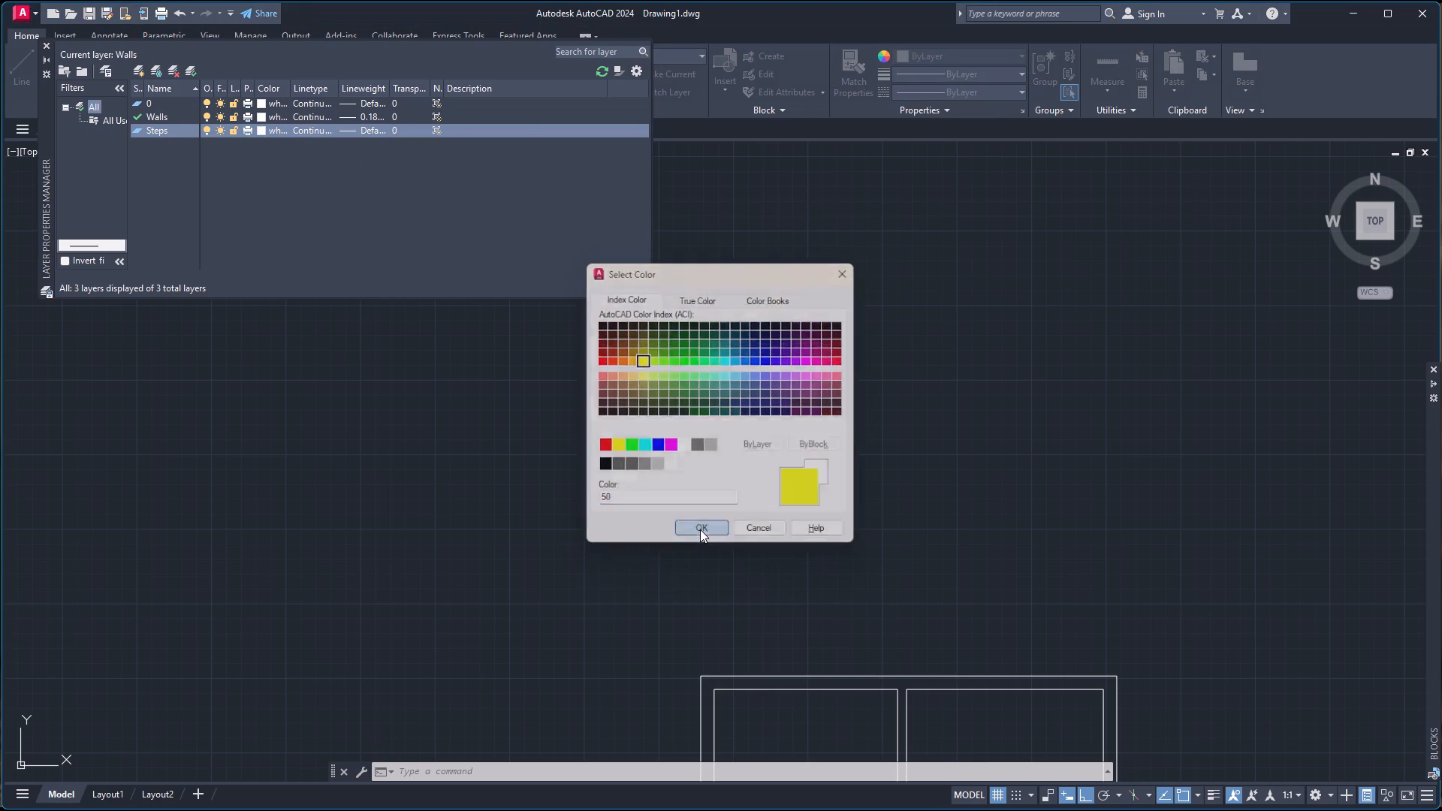
Make Steps the current layer and collapse the layer manager.
{"action": "left_click", "coordinate": [186, 71]}
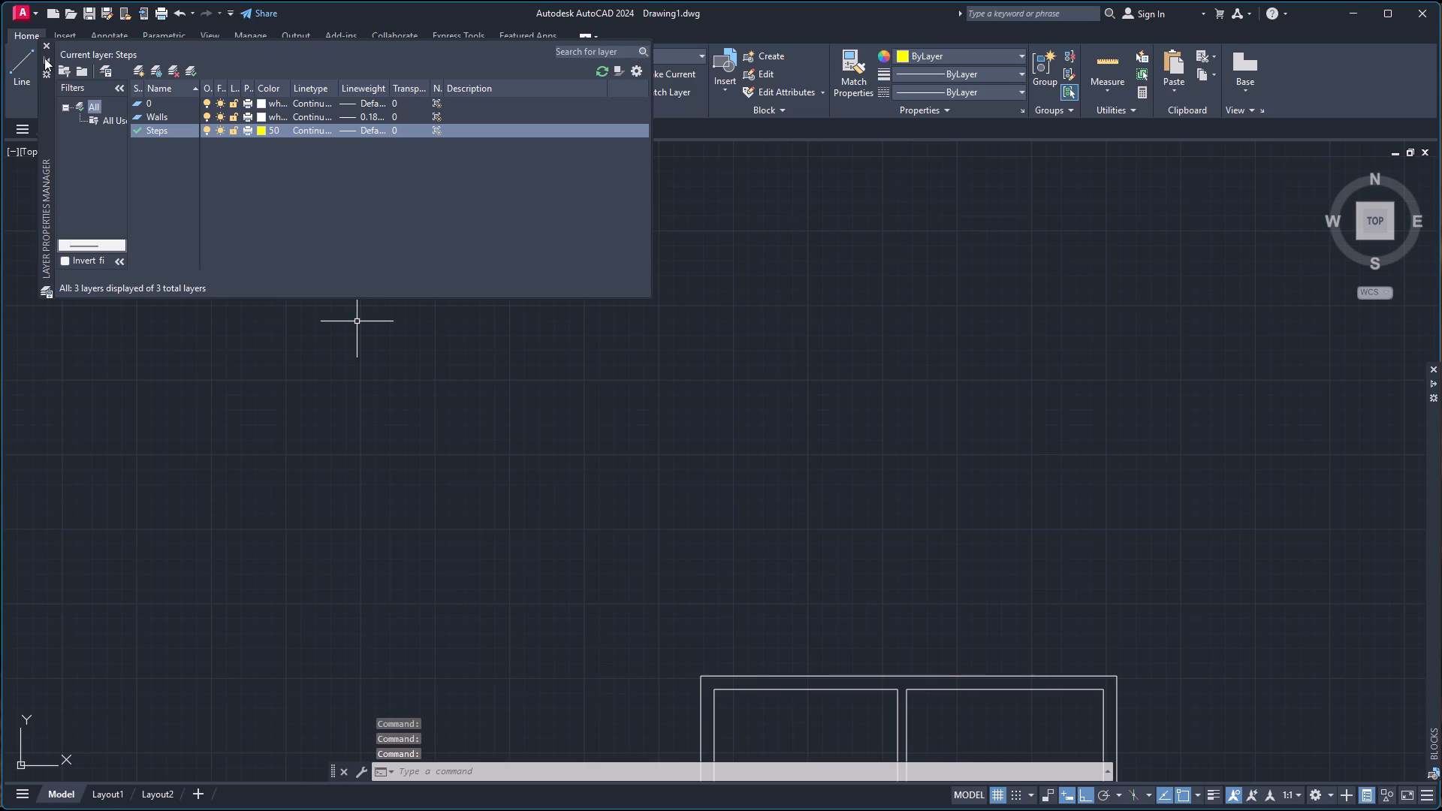
{"action": "left_click", "coordinate": [44, 58]}
Draw a vertical line about 6'-6" long across the bottom room, from the bottom wall's inner line near the opening to the wall above.
{"action": "scroll", "coordinate": [593, 411], "scroll_direction": "down", "scroll_amount": 4}
{"action": "scroll", "coordinate": [922, 674], "scroll_direction": "up", "scroll_amount": 4}
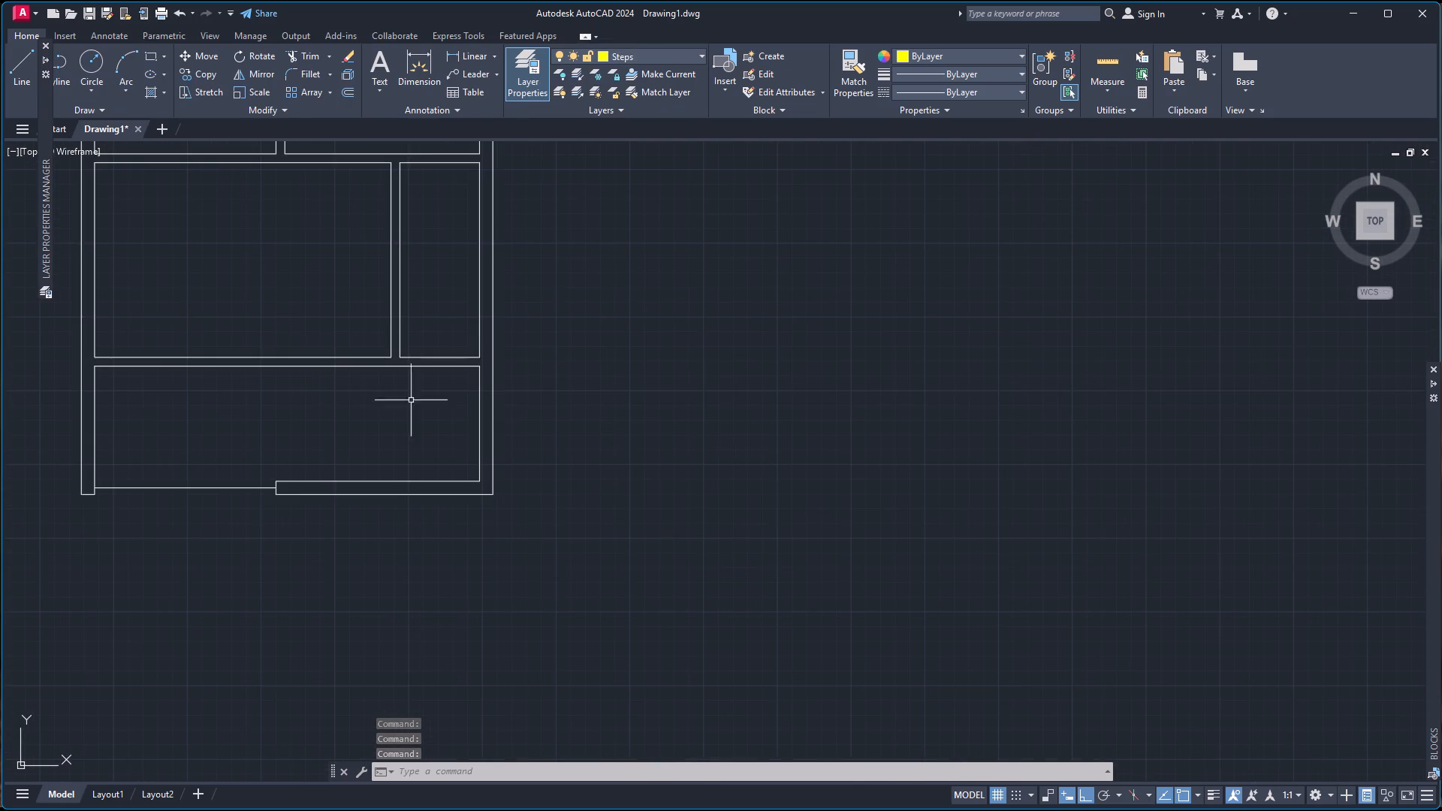
{"action": "scroll", "coordinate": [292, 357], "scroll_direction": "up", "scroll_amount": 1}
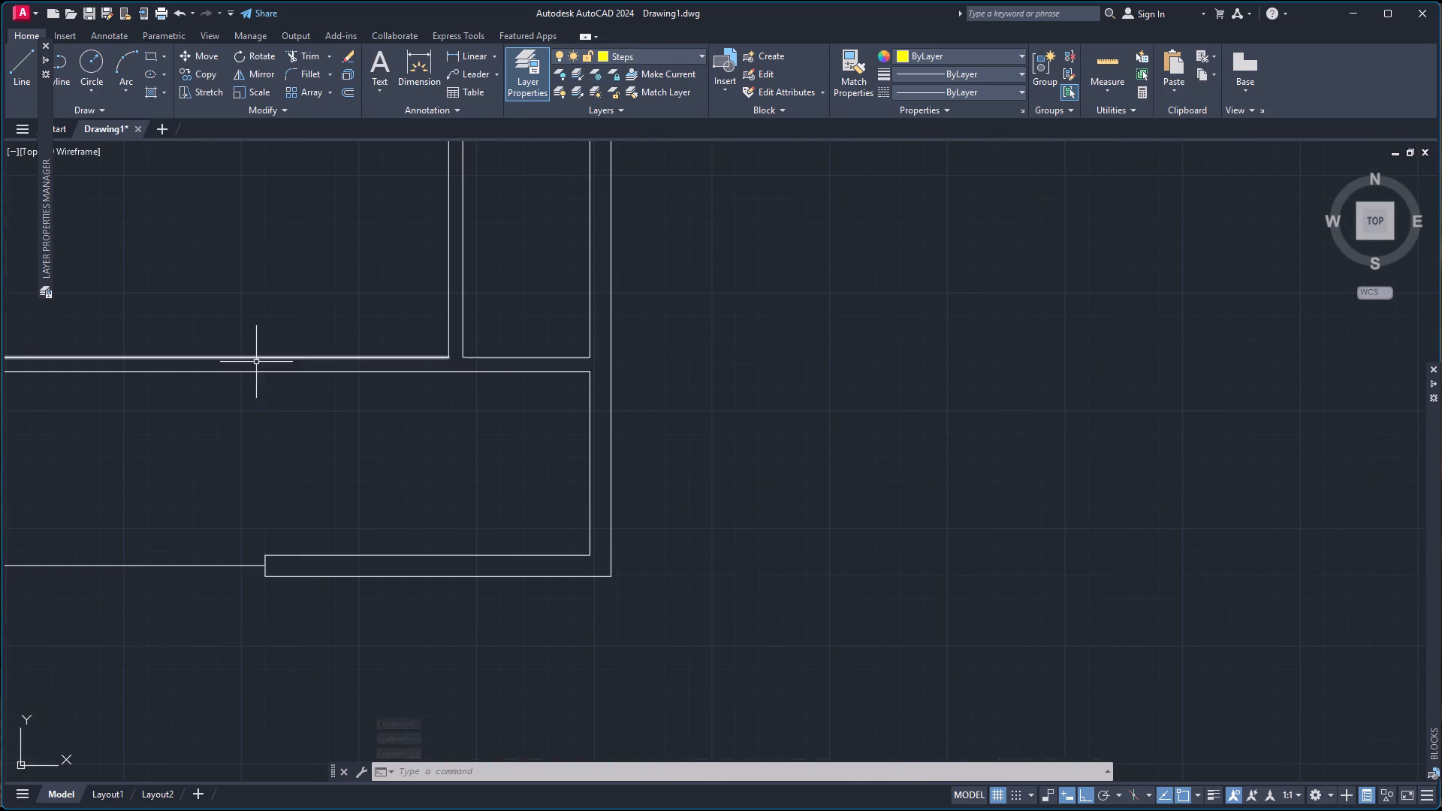
{"action": "scroll", "coordinate": [249, 511], "scroll_direction": "up", "scroll_amount": 1}
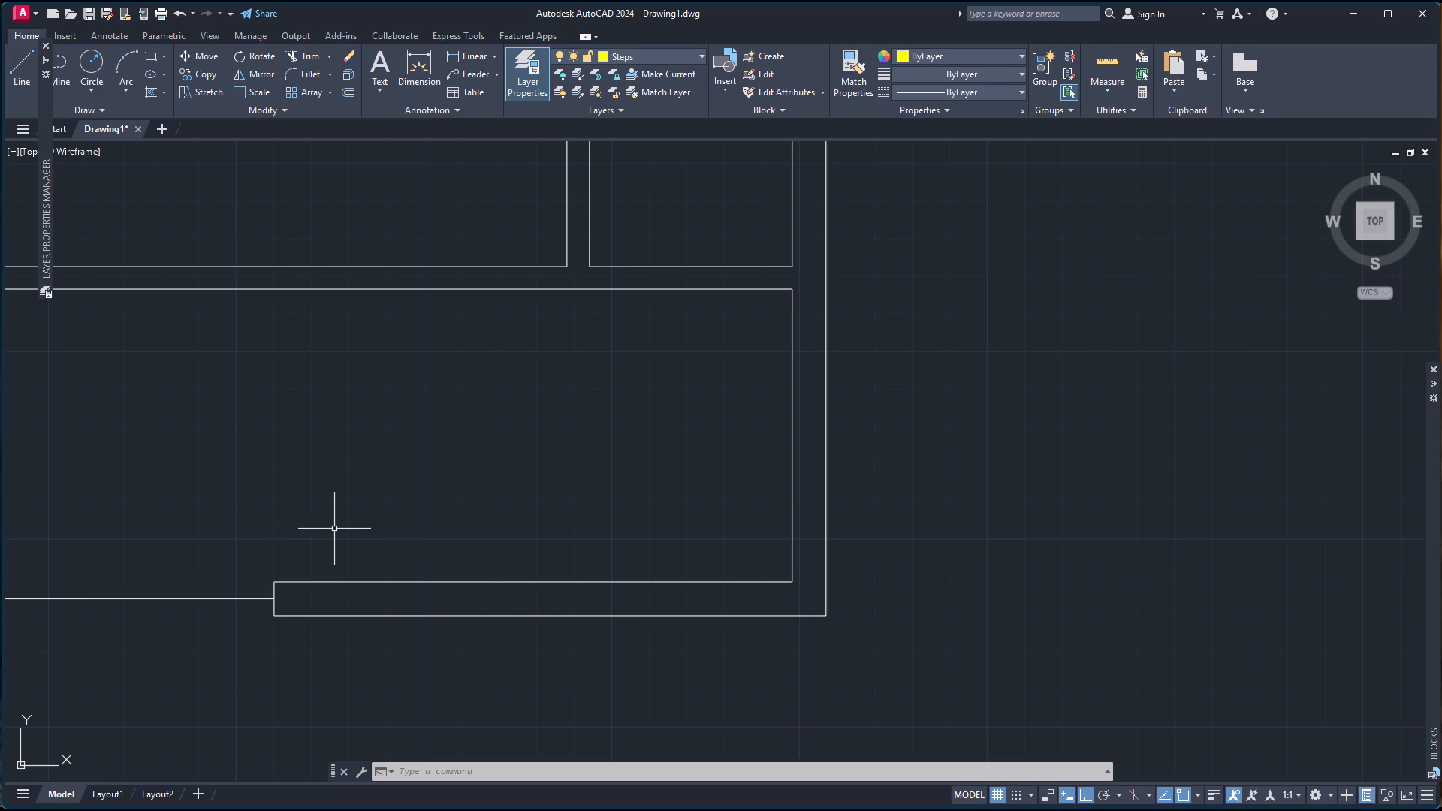
{"action": "key", "text": "l"}
{"action": "key", "text": "Return"}
{"action": "left_click", "coordinate": [293, 581]}
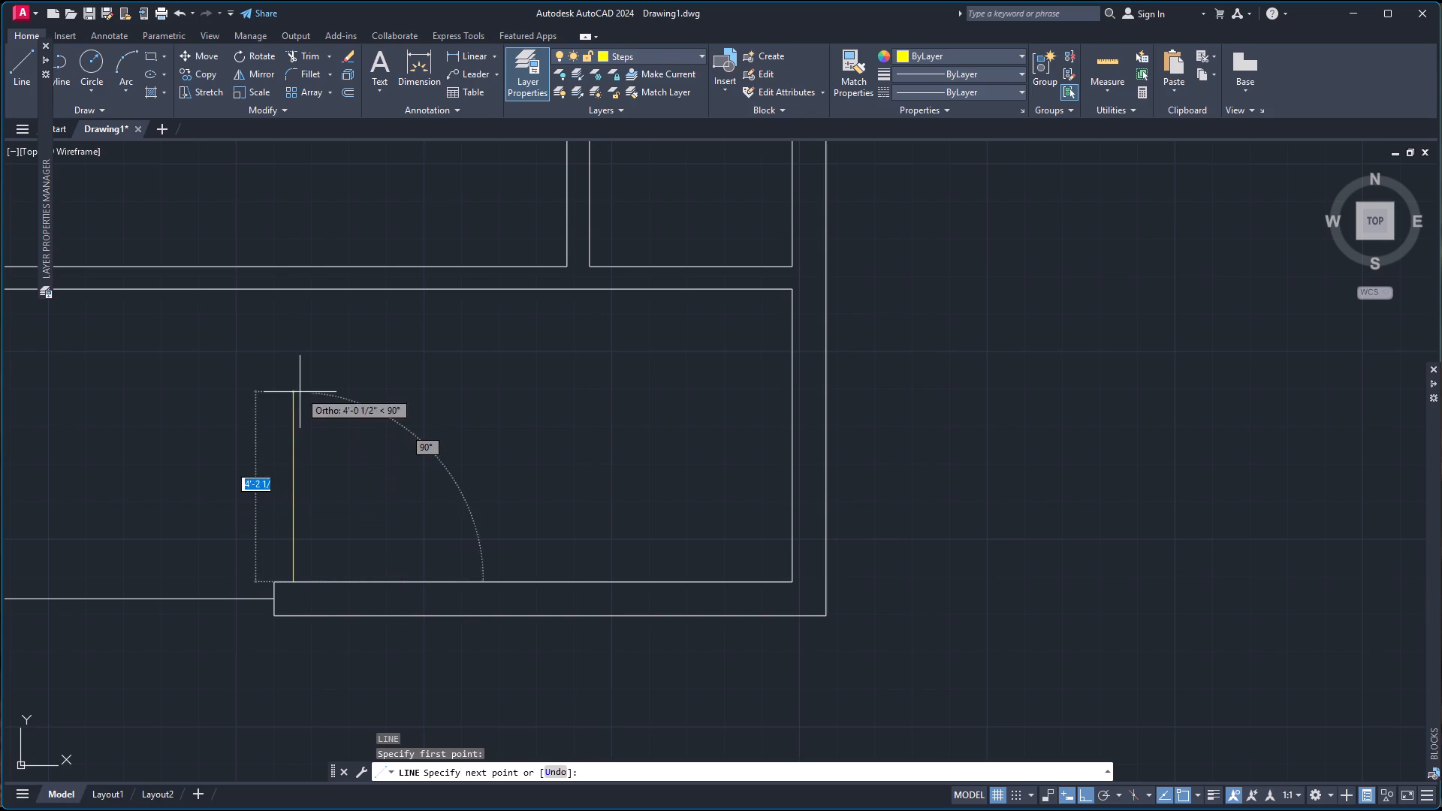
{"action": "left_click", "coordinate": [289, 286]}
{"action": "key", "text": "Escape"}
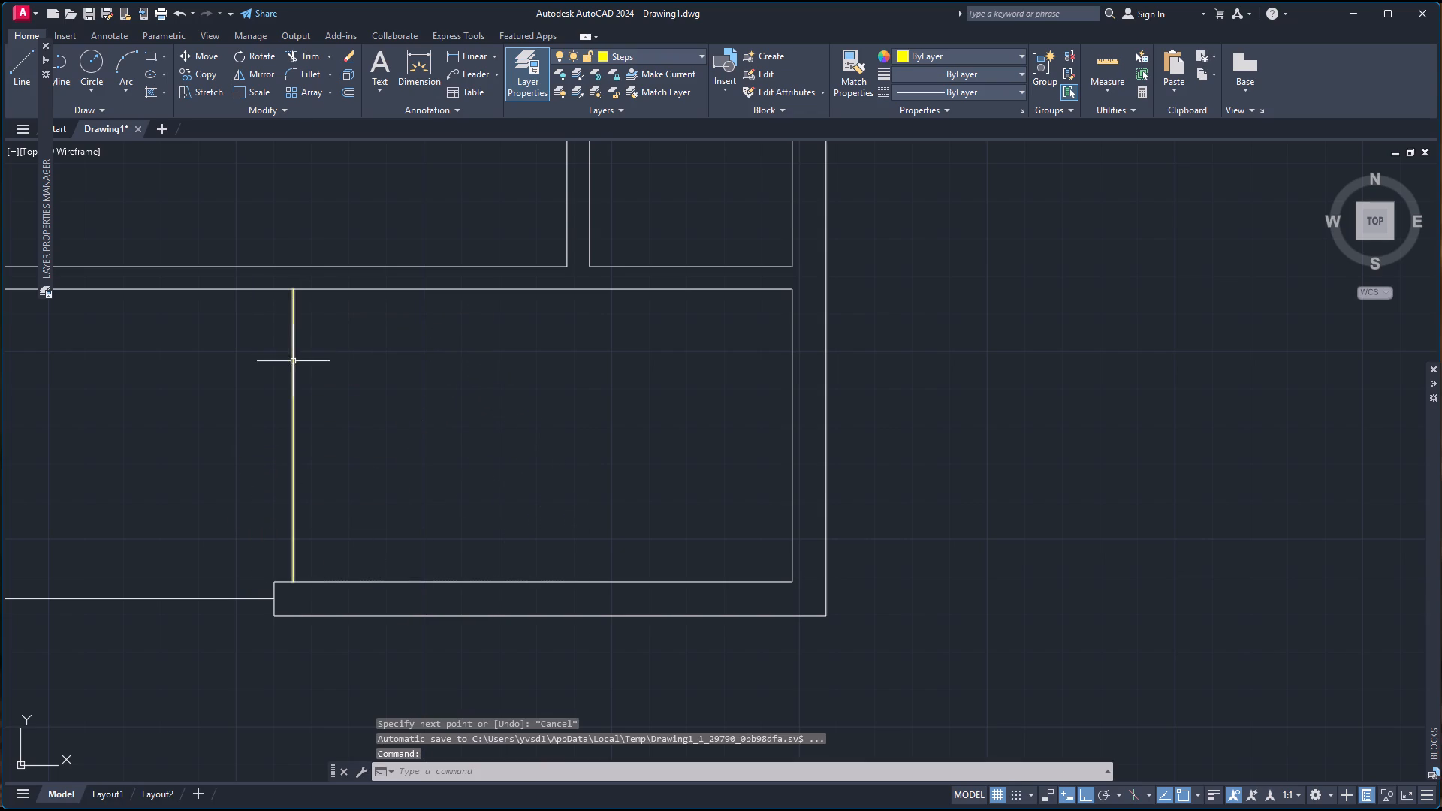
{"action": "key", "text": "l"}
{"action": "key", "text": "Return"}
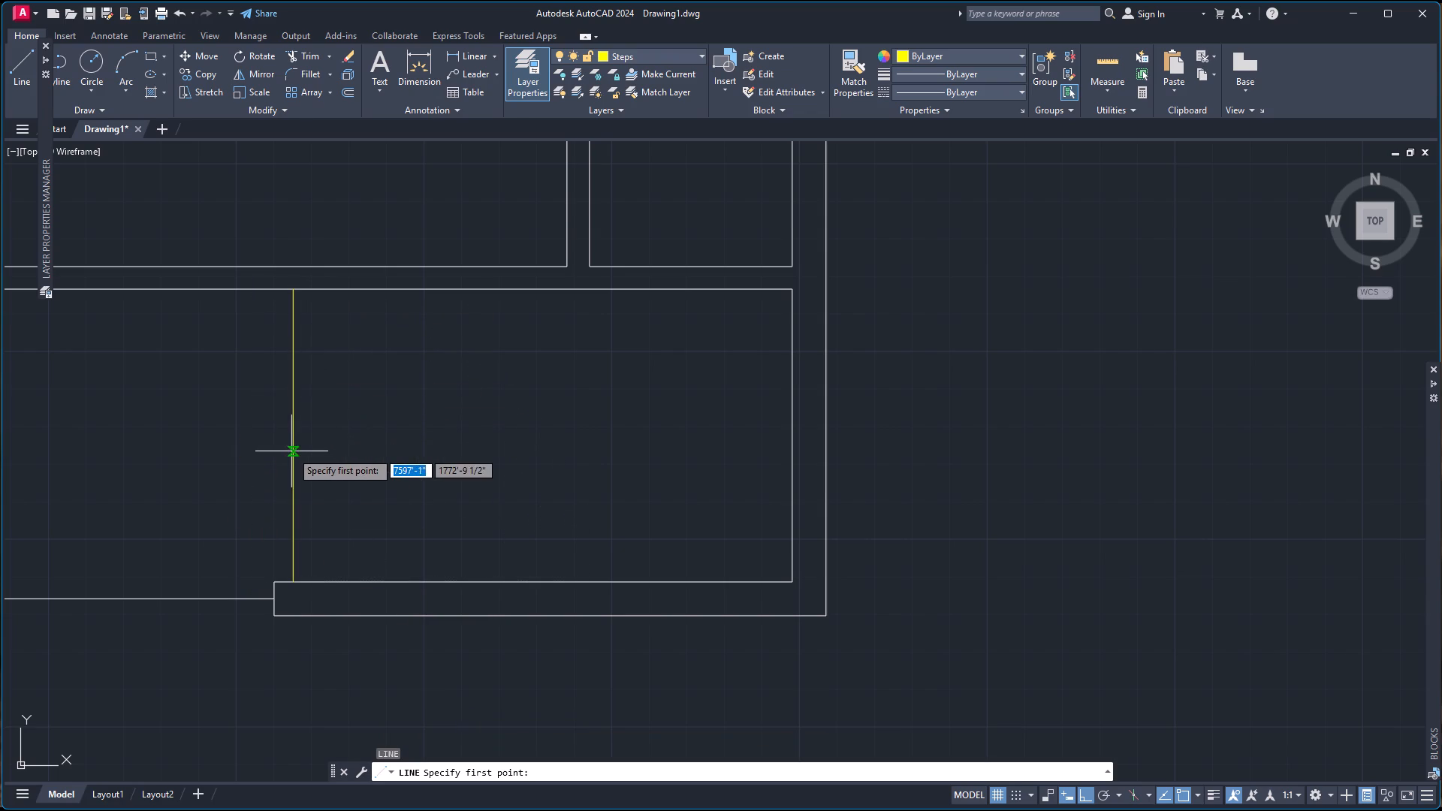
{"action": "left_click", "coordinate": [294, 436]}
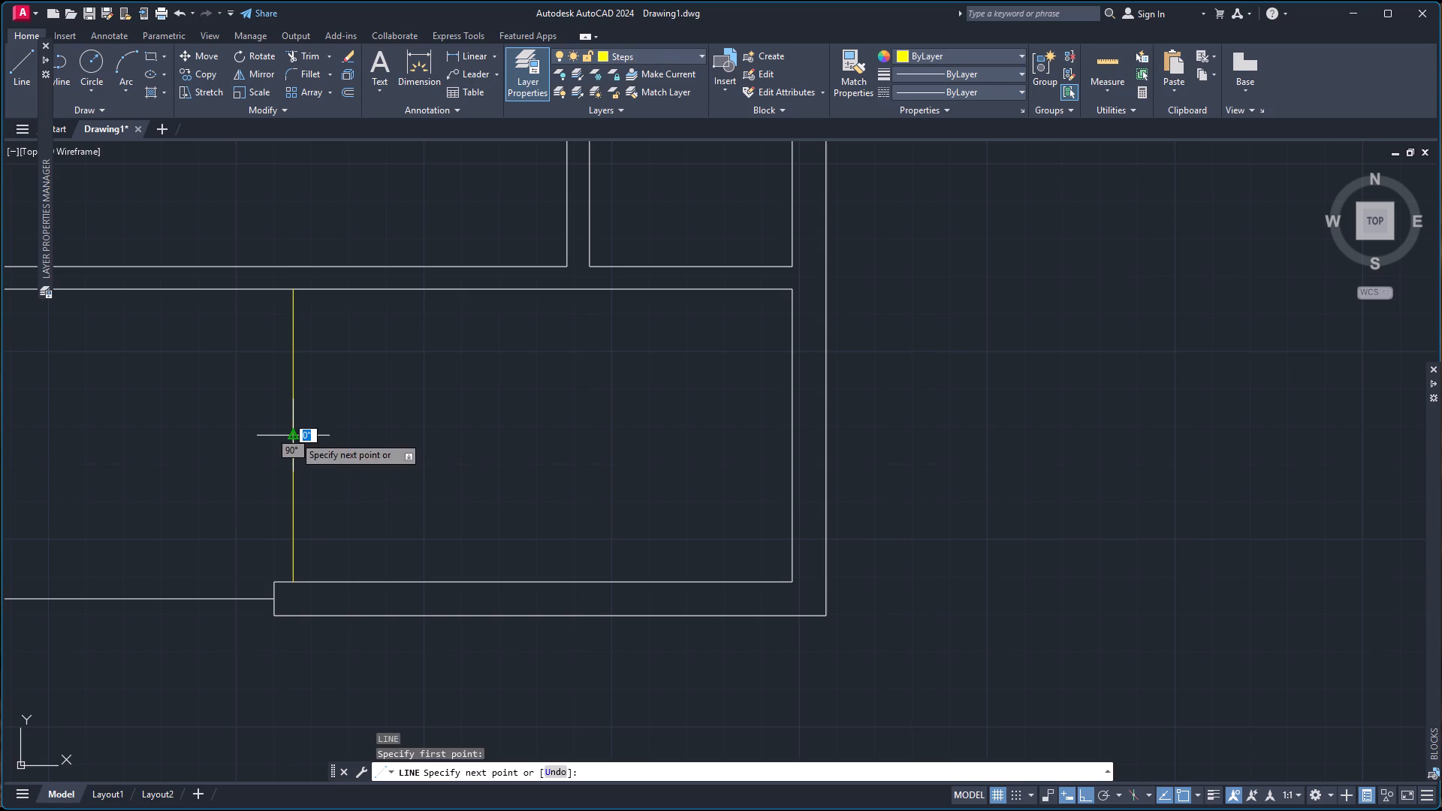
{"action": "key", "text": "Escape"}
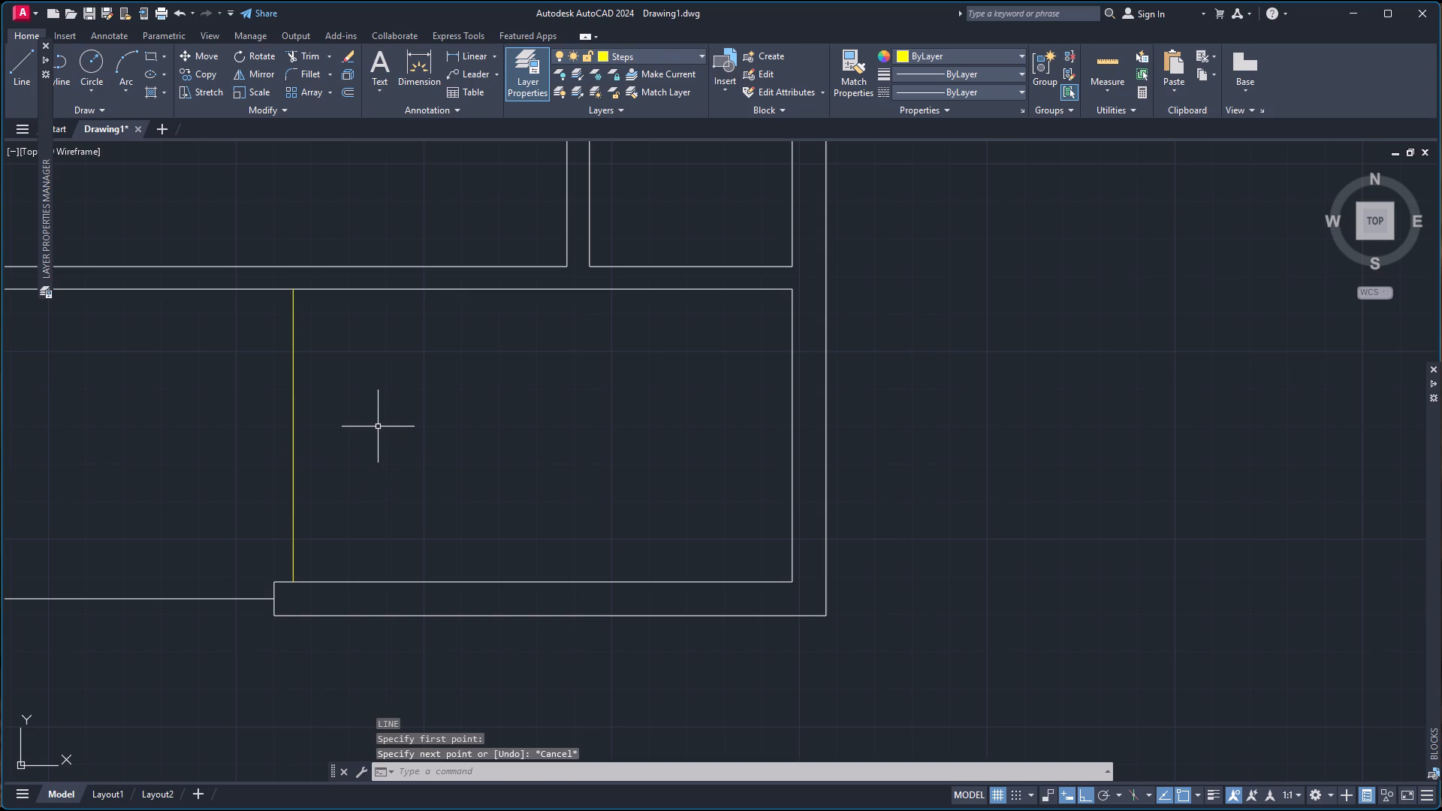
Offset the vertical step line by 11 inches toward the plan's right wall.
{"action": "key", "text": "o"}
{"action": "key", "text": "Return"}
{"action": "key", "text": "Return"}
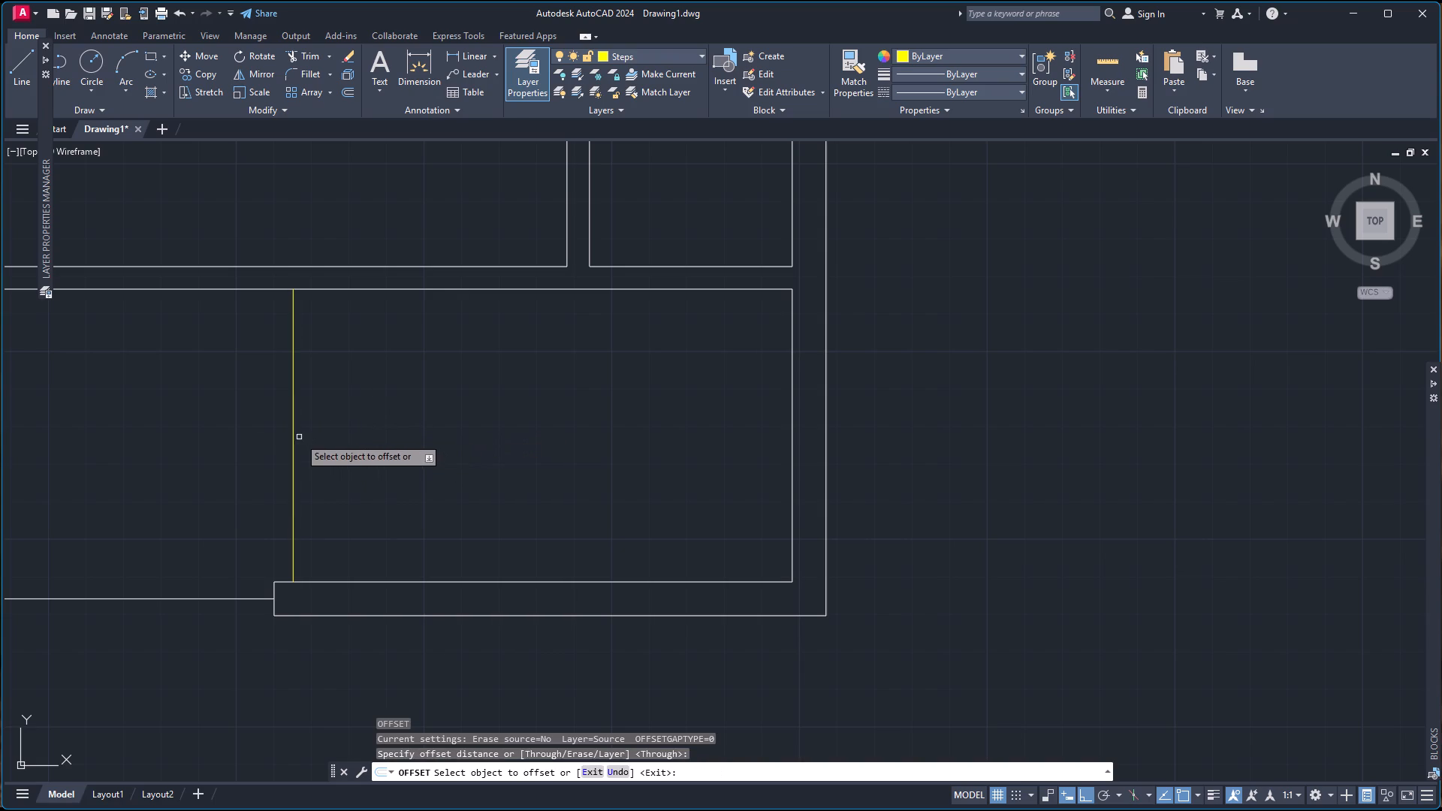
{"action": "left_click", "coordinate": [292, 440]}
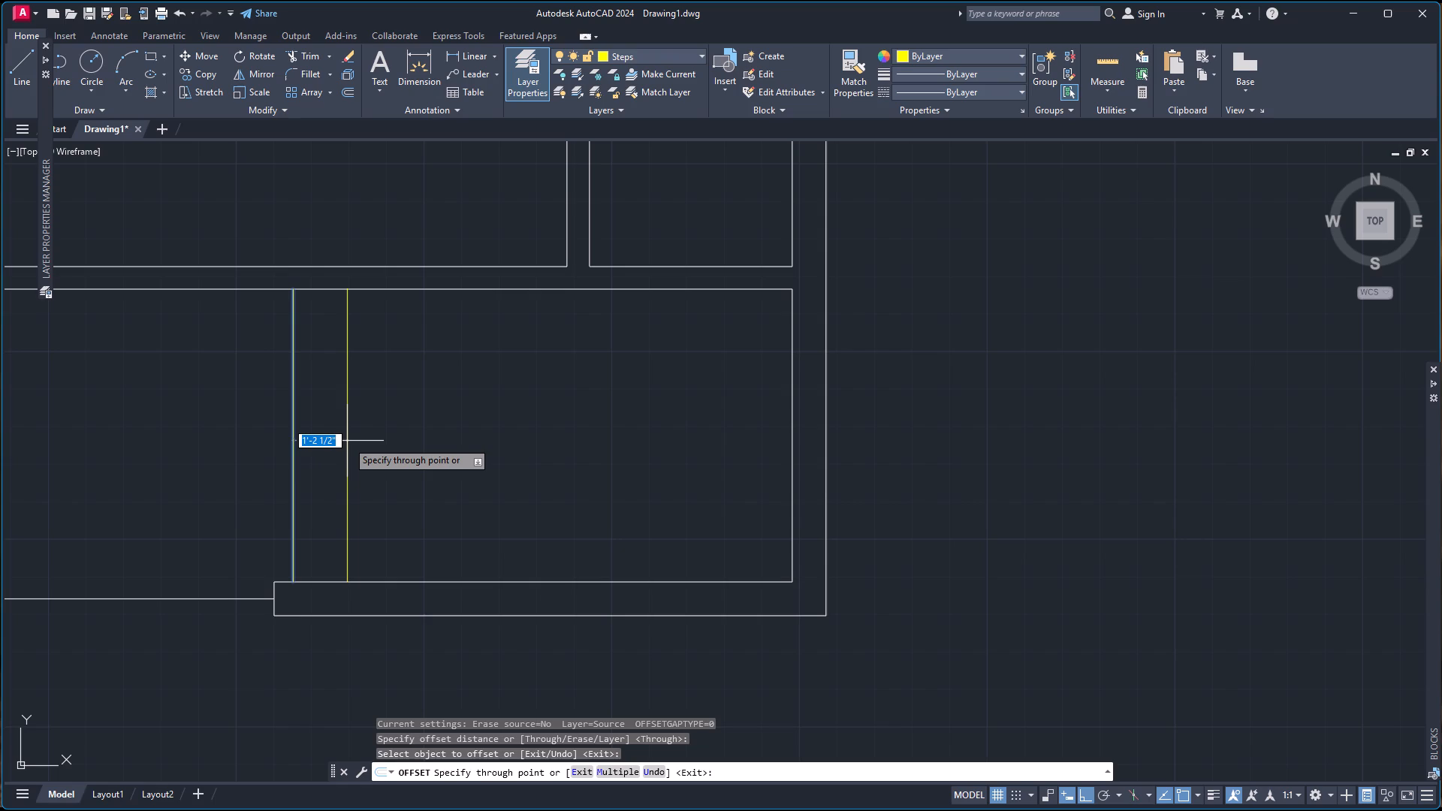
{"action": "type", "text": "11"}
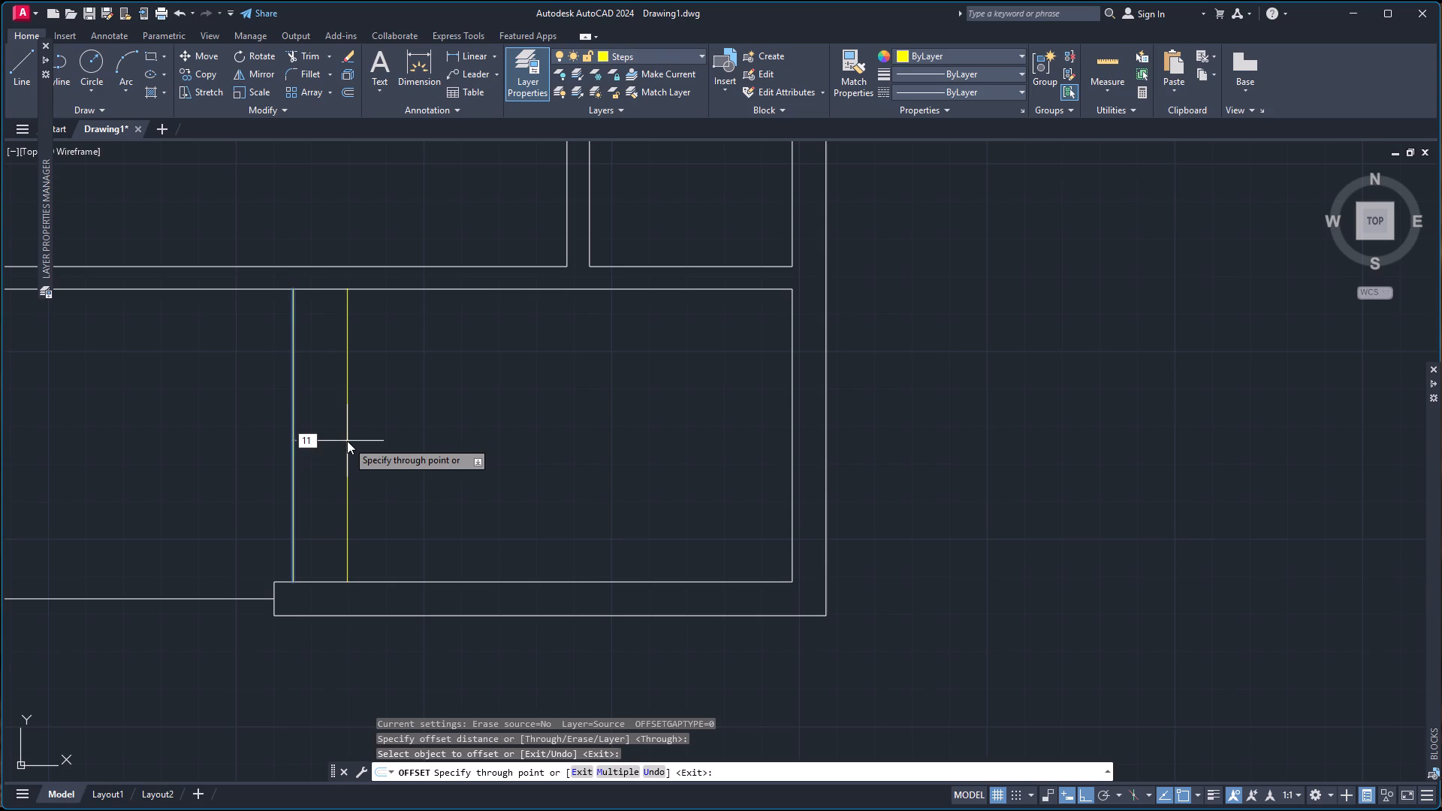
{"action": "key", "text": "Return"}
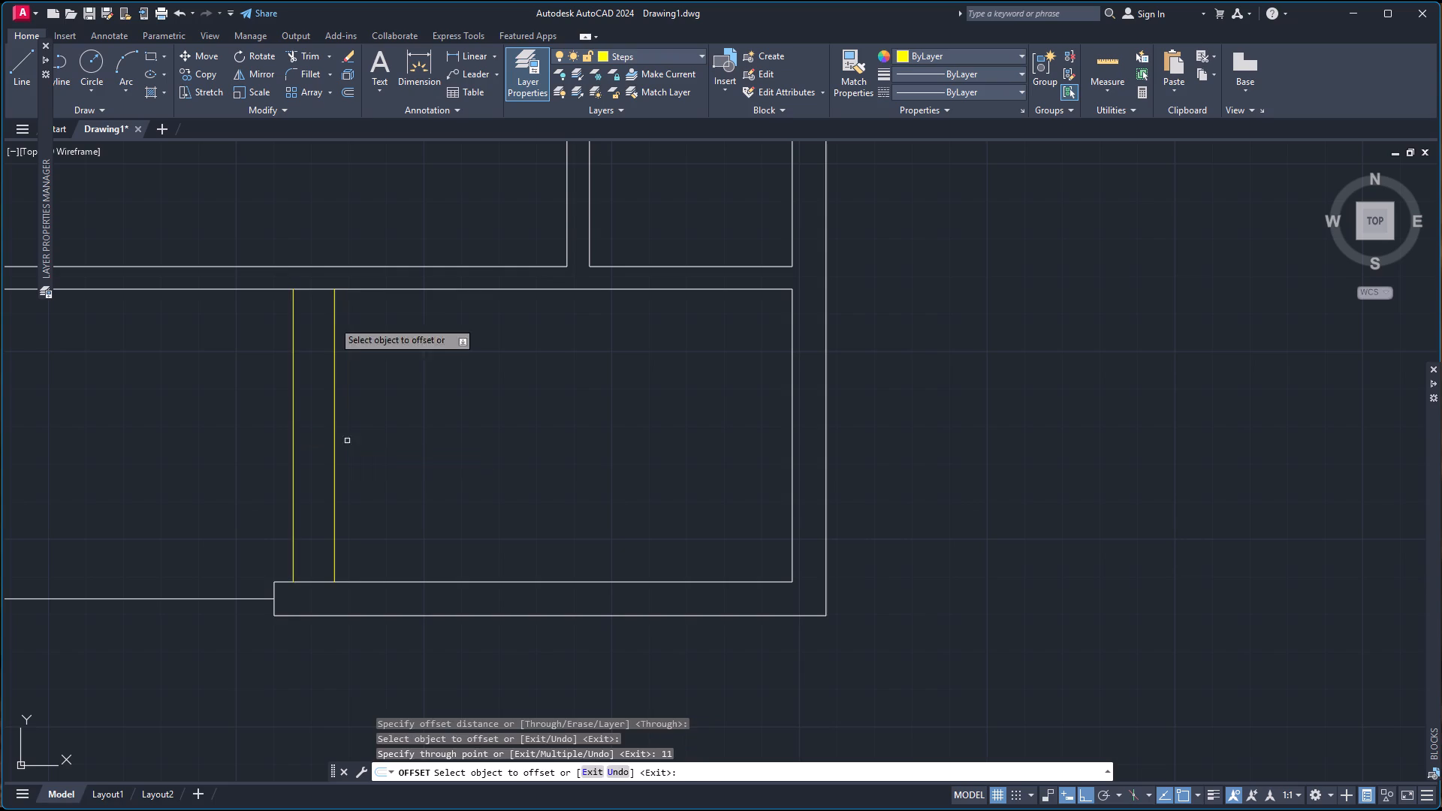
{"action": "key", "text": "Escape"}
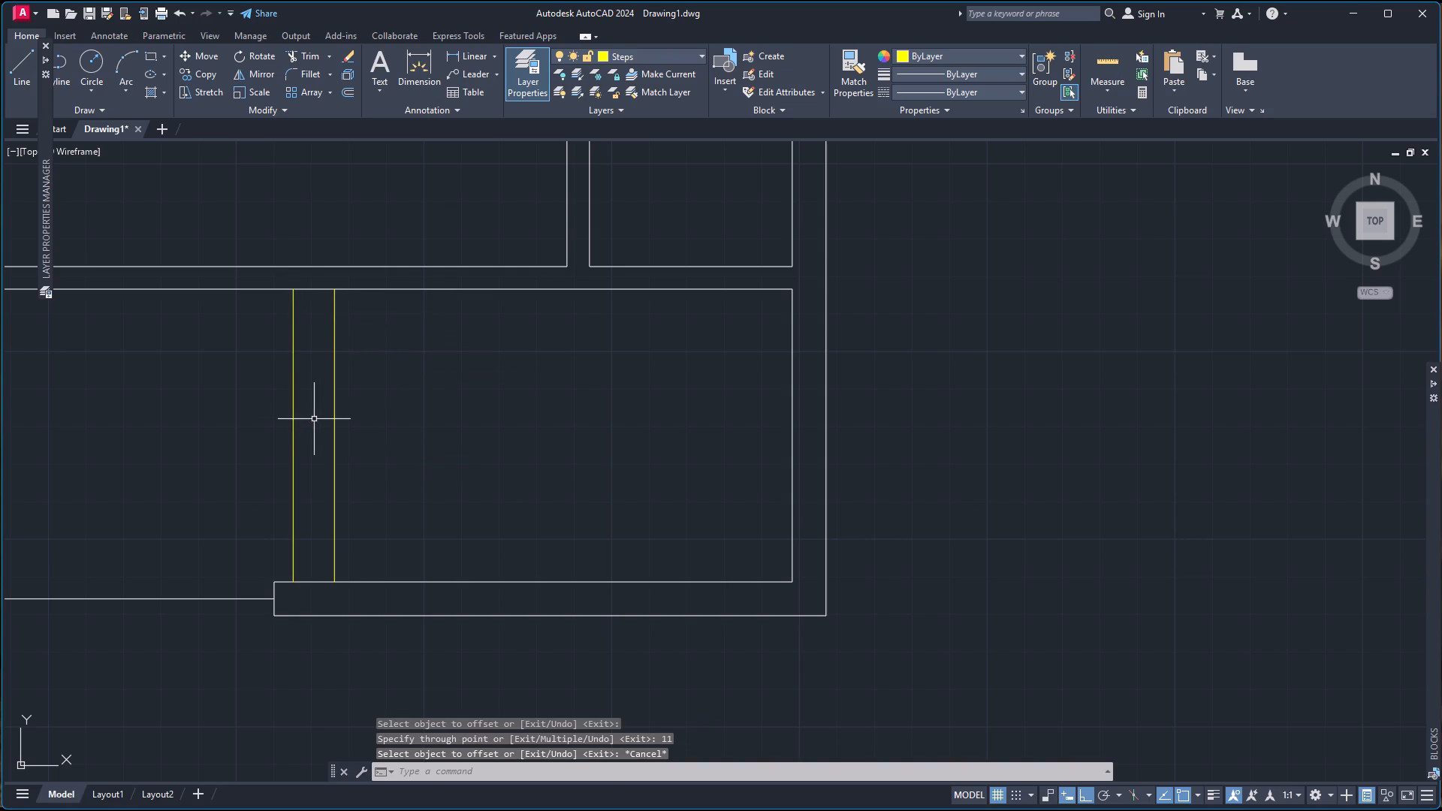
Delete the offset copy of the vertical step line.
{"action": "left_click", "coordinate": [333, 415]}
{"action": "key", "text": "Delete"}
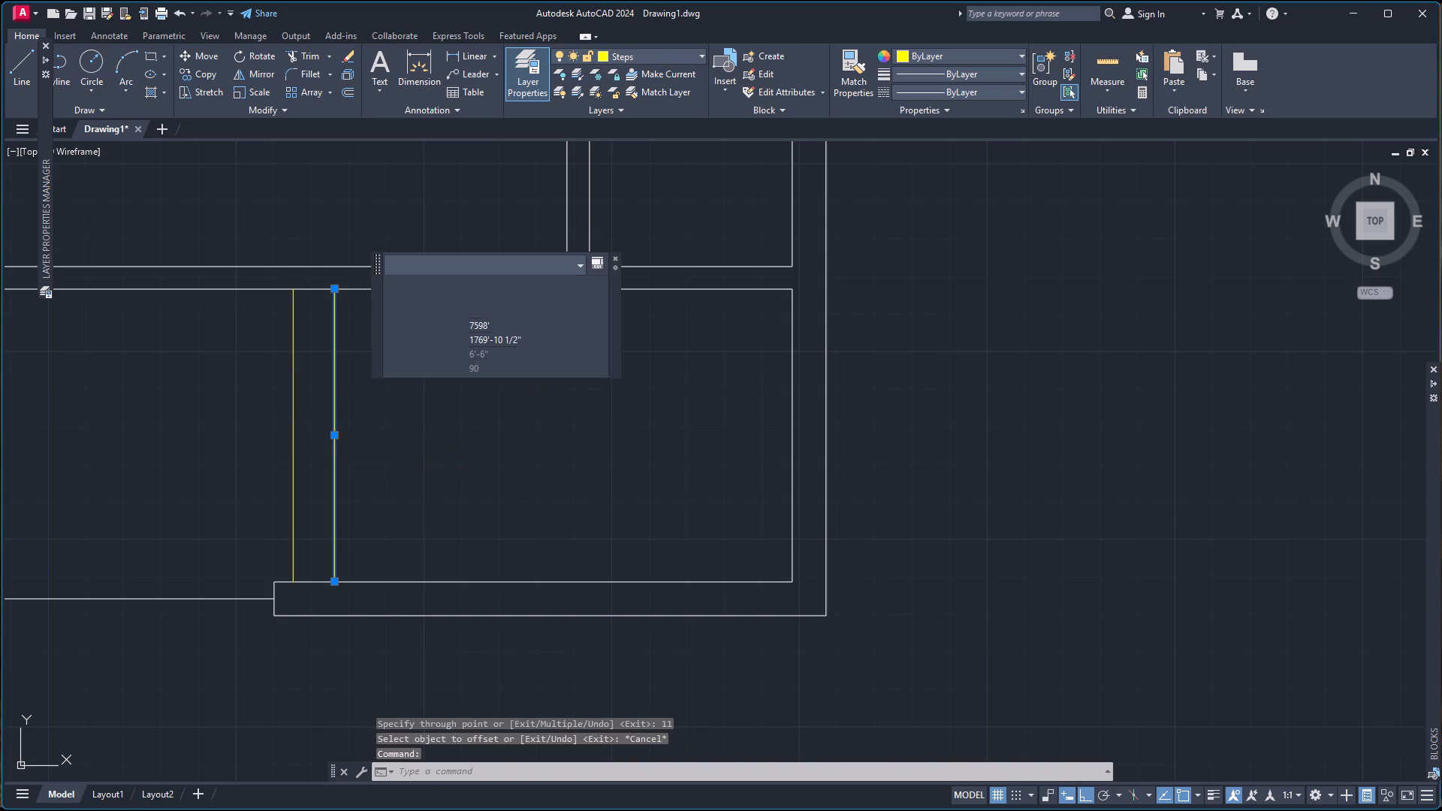
Copy the vertical step line as an array of 11 items spaced 10 inches apart toward the plan's right wall.
{"action": "left_click", "coordinate": [294, 454]}
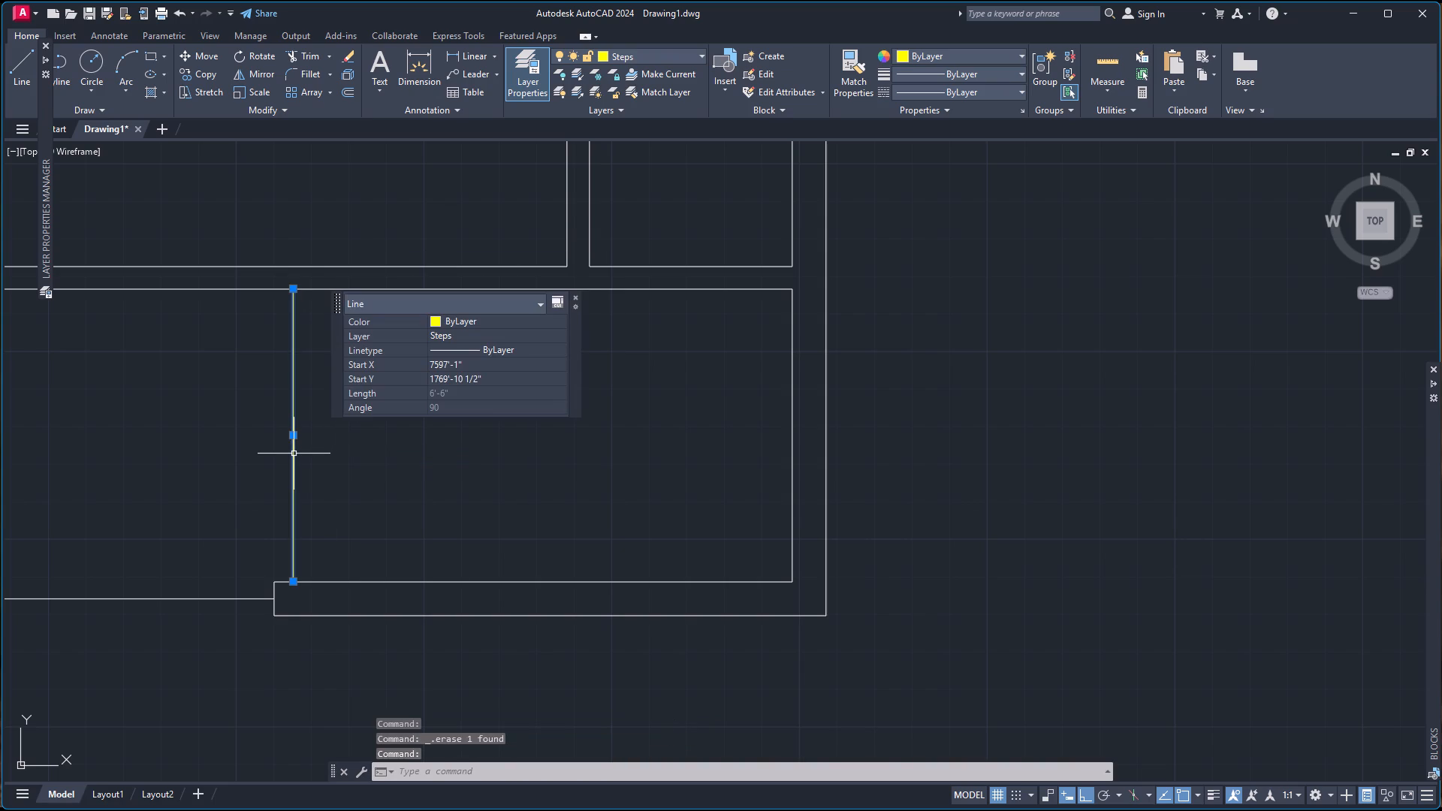
{"action": "type", "text": "co"}
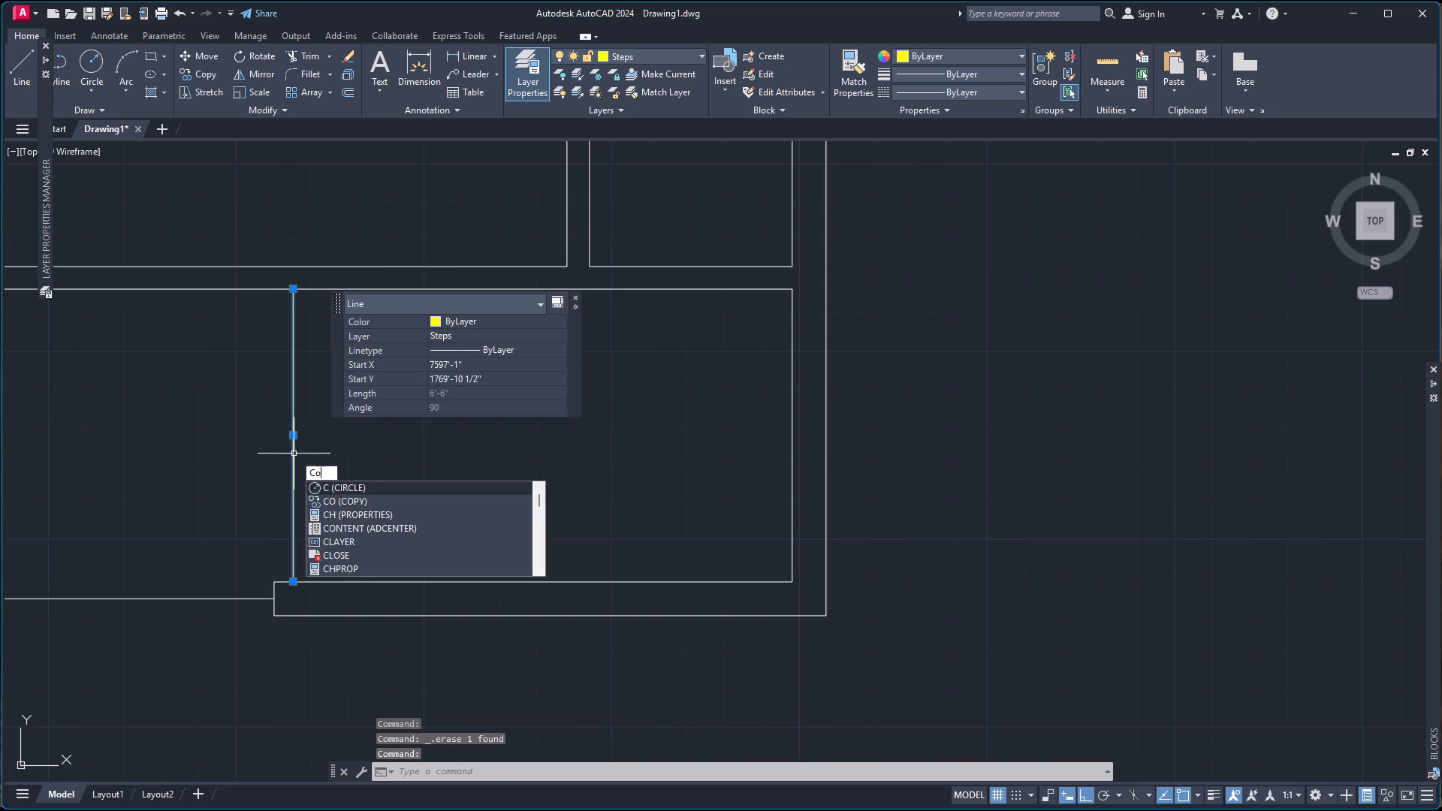
{"action": "key", "text": "Return"}
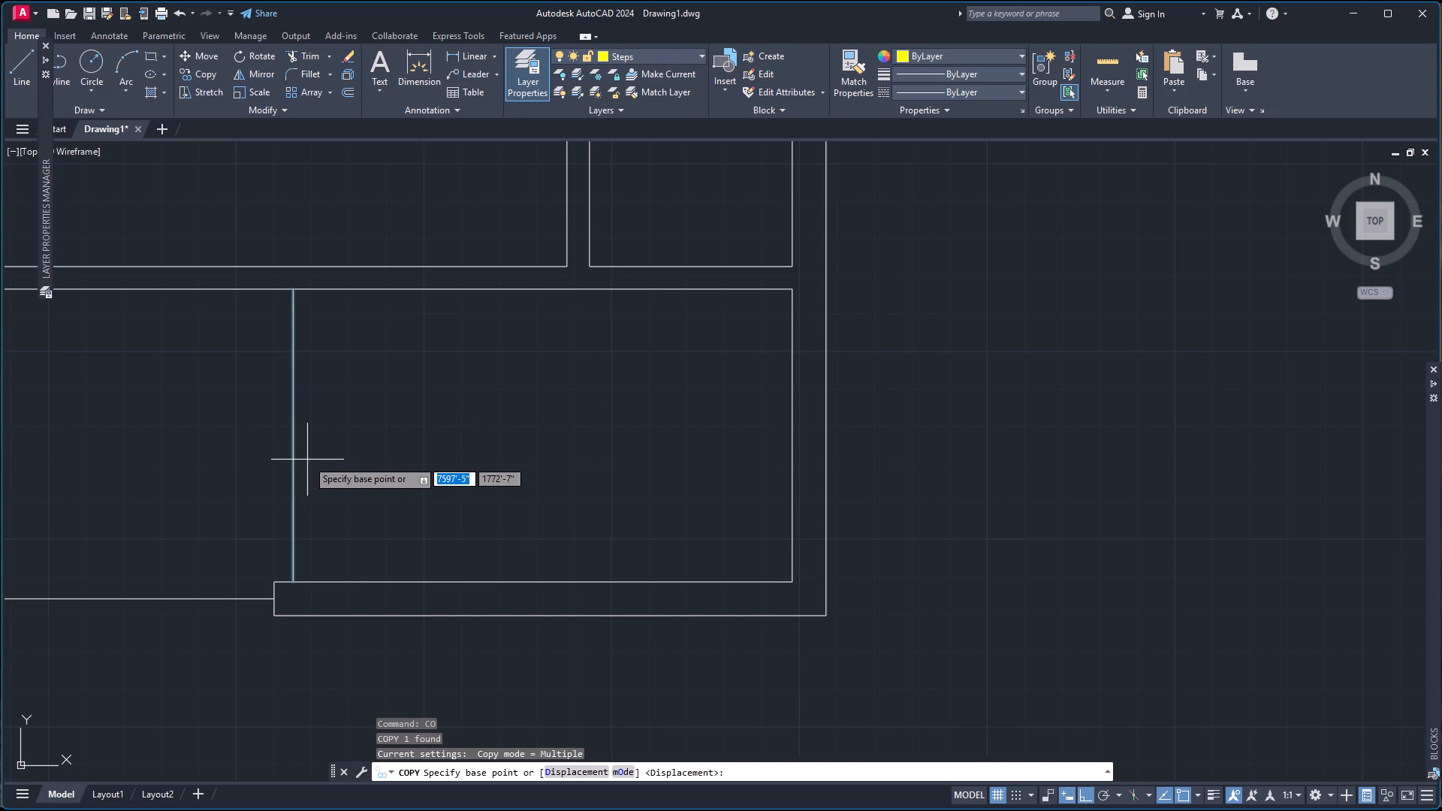
{"action": "left_click", "coordinate": [293, 437]}
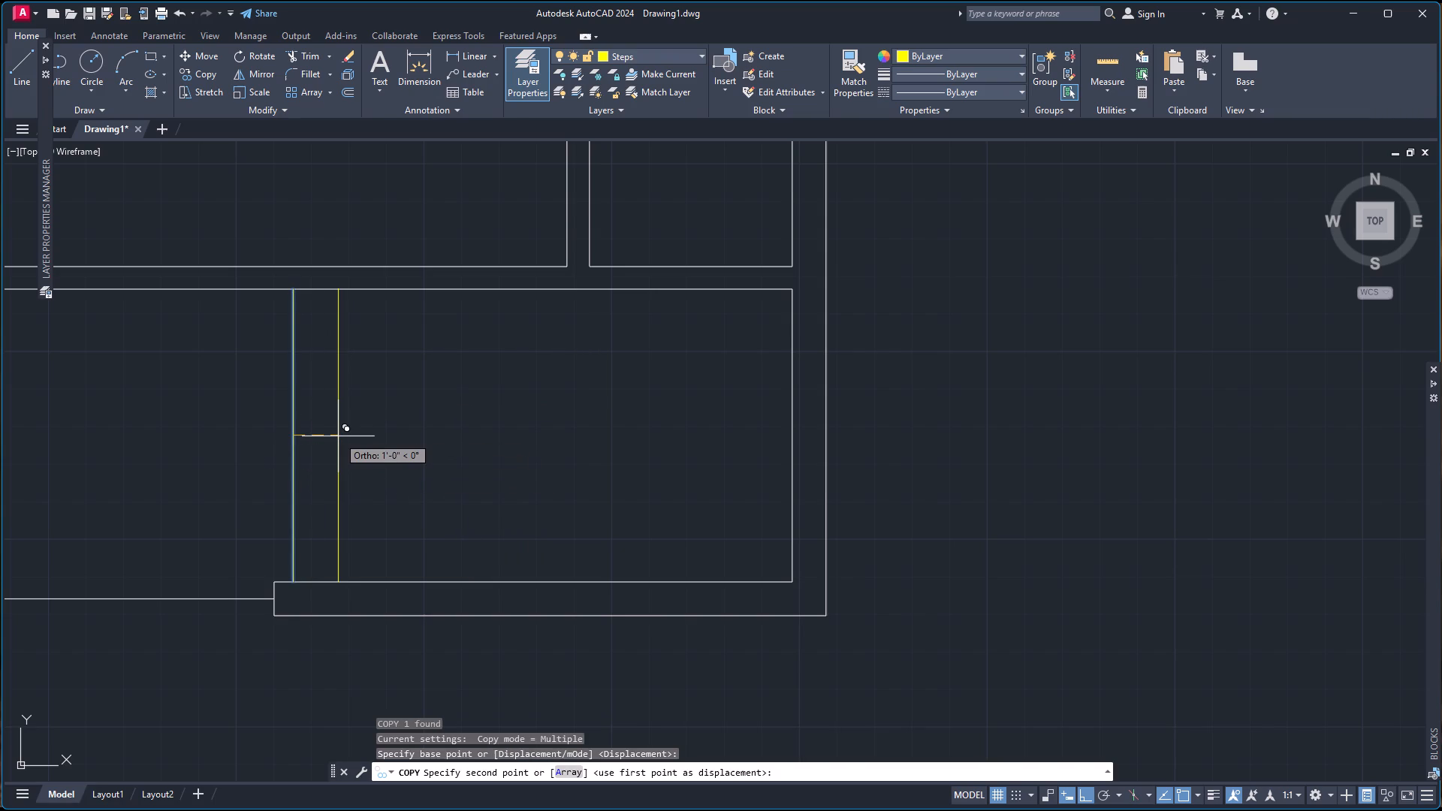
{"action": "key", "text": "a"}
{"action": "key", "text": "Return"}
{"action": "type", "text": "11"}
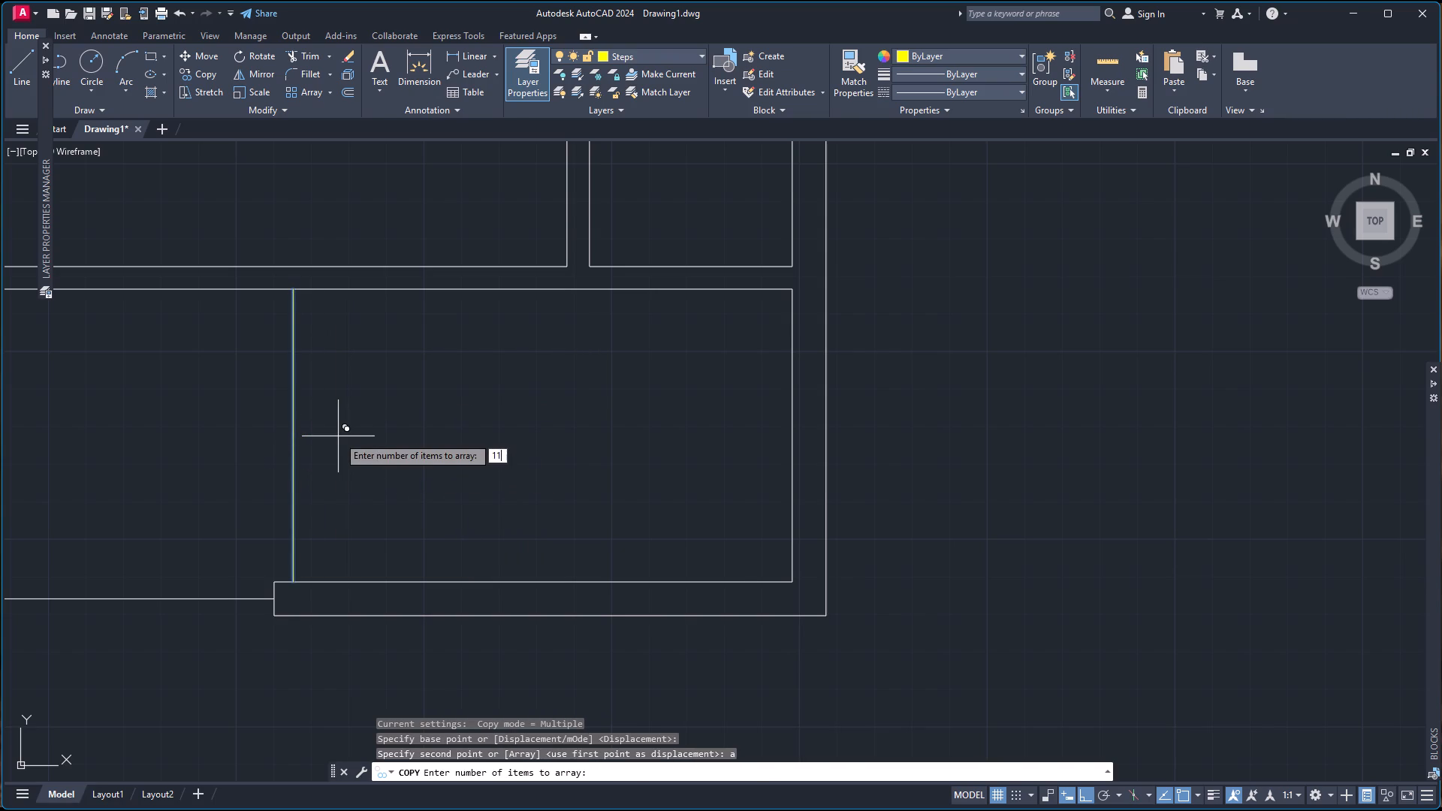
{"action": "key", "text": "Return"}
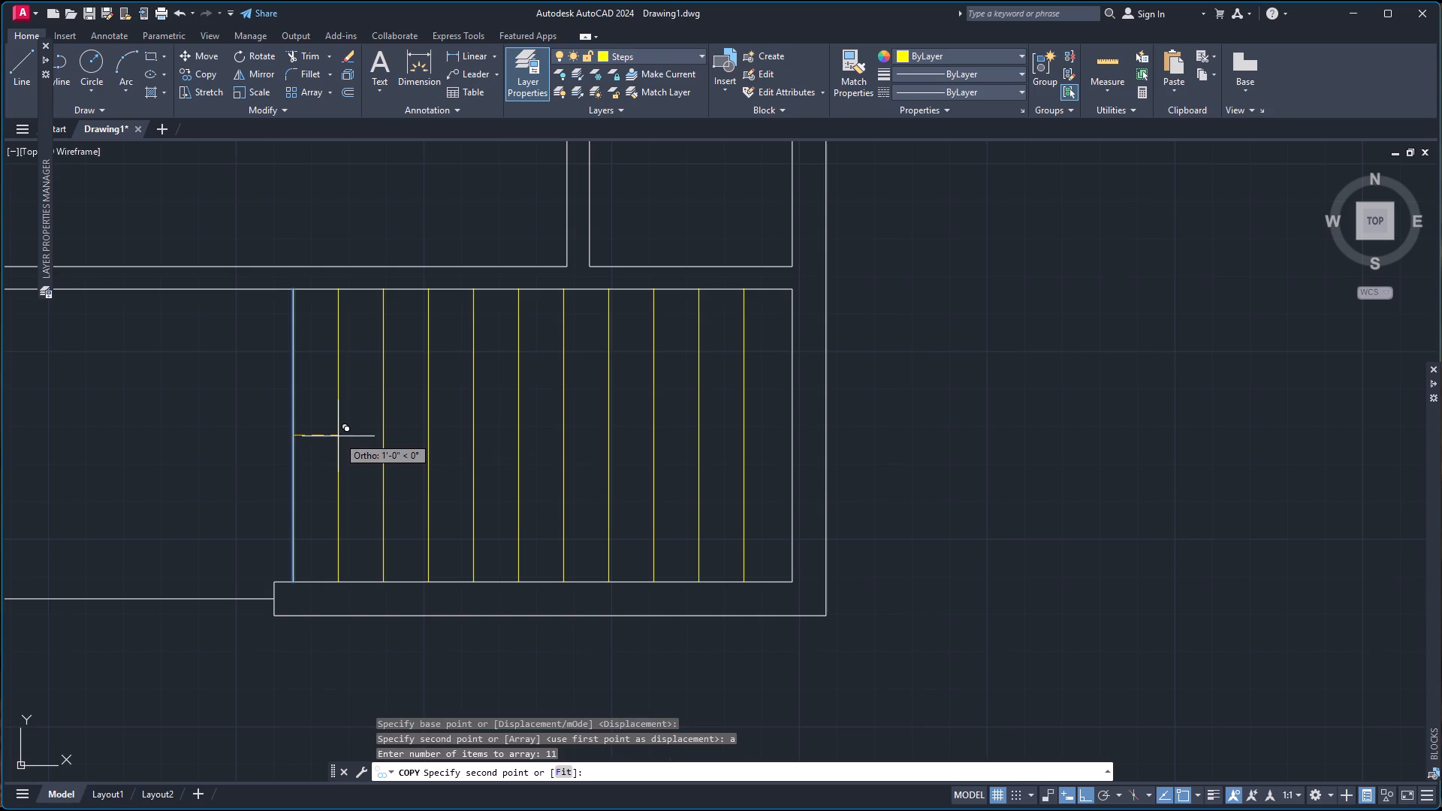
{"action": "type", "text": "10"}
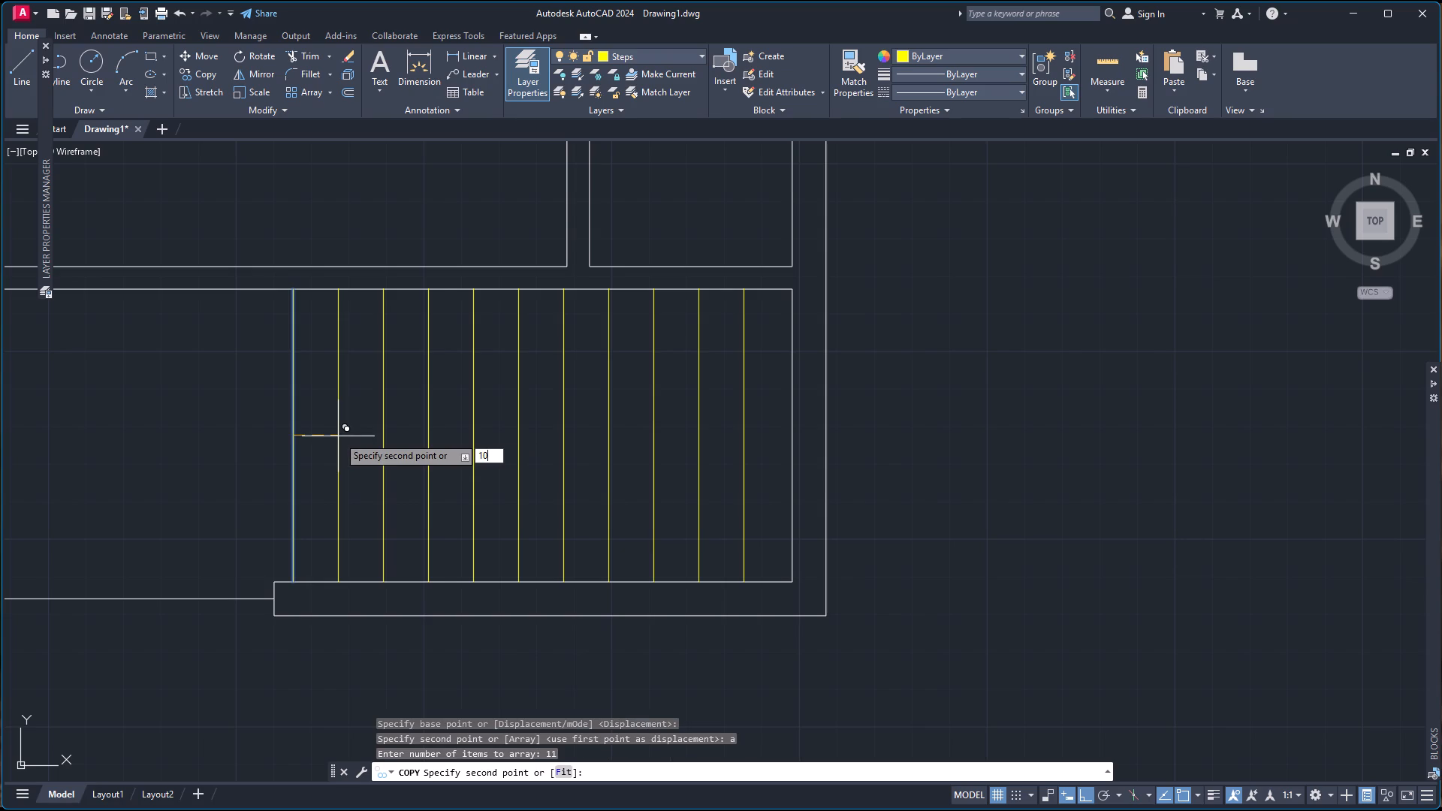
{"action": "key", "text": "Return"}
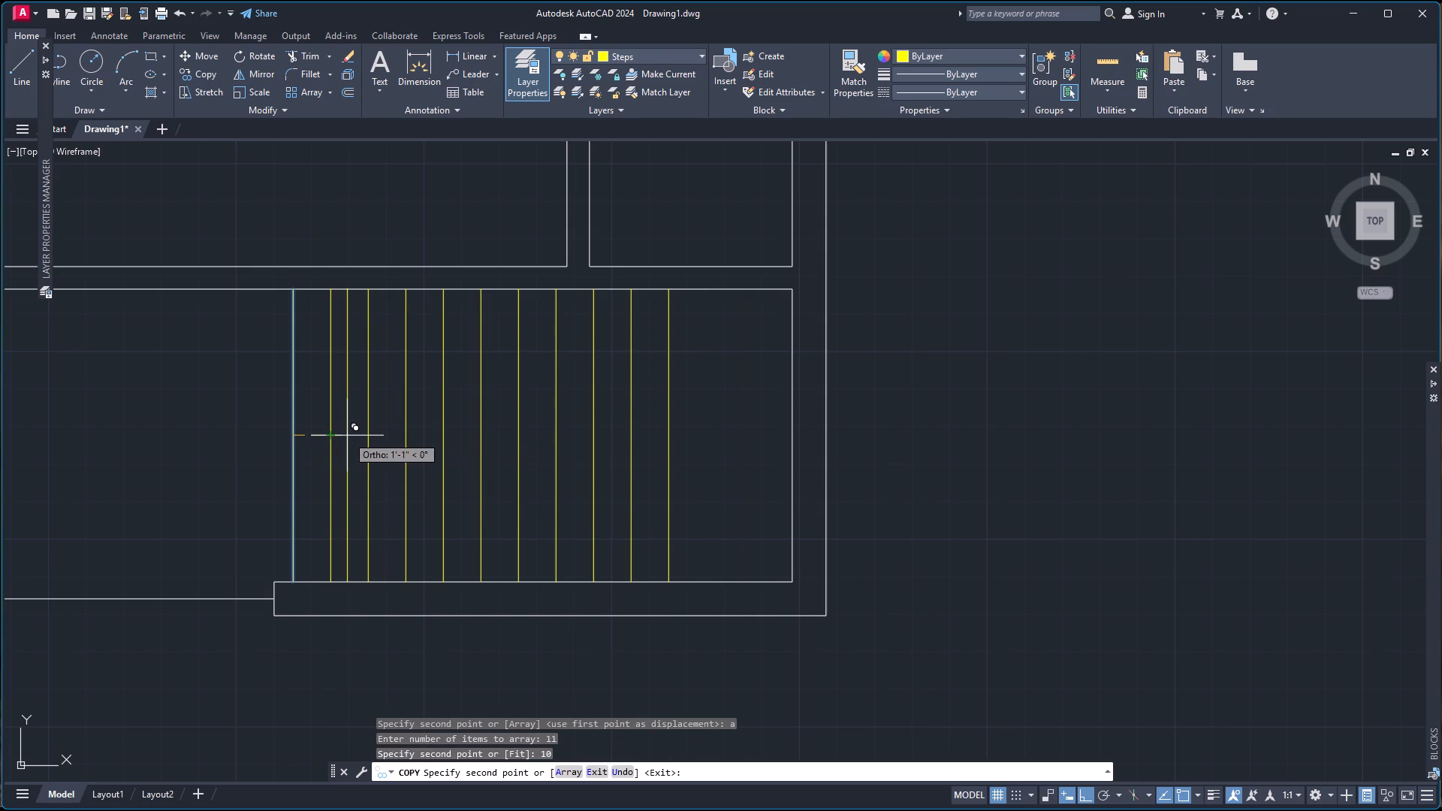
{"action": "key", "text": "Escape"}
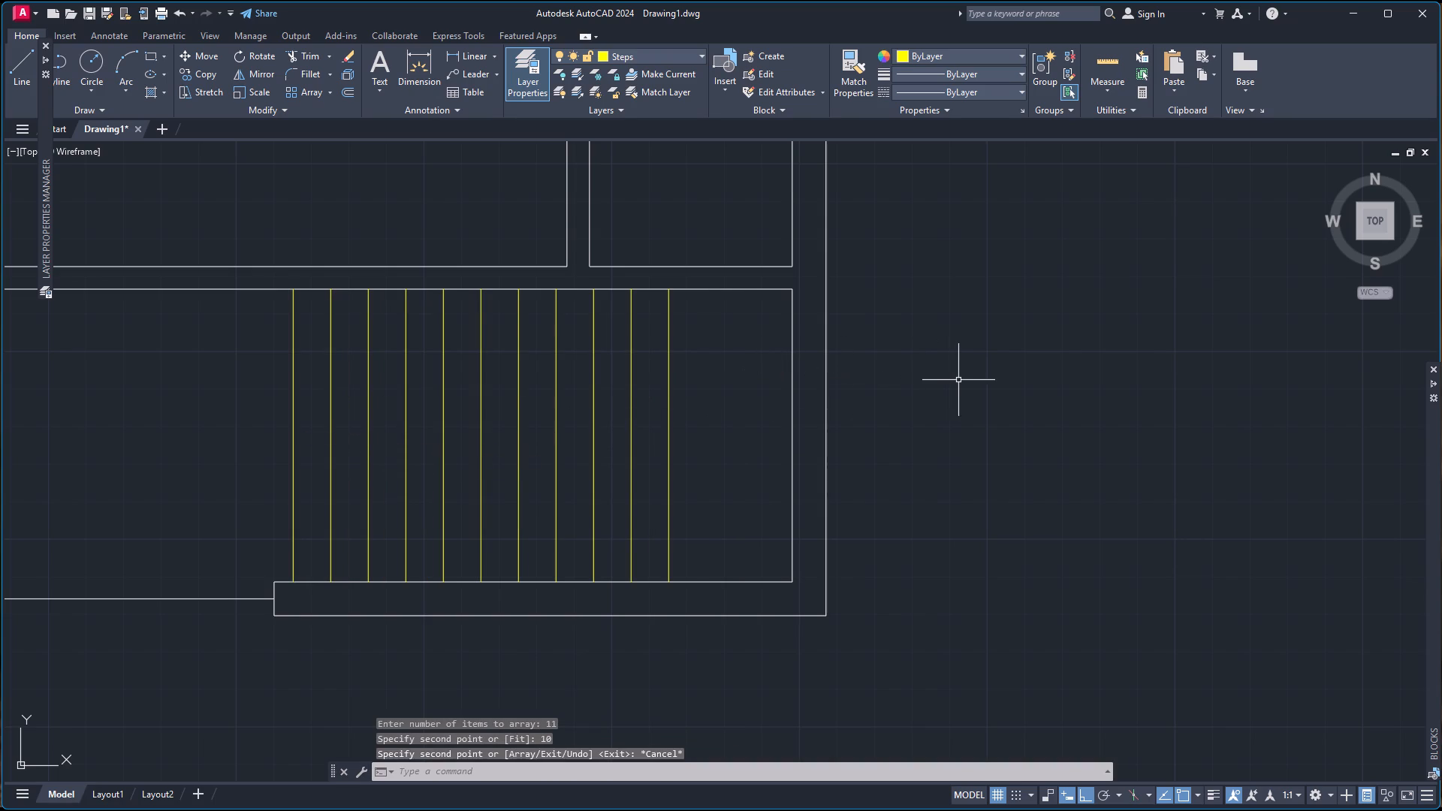
Draw a horizontal line about 8'-4" long from the first step line's midpoint to the last step line's midpoint.
{"action": "scroll", "coordinate": [958, 398], "scroll_direction": "down", "scroll_amount": 1}
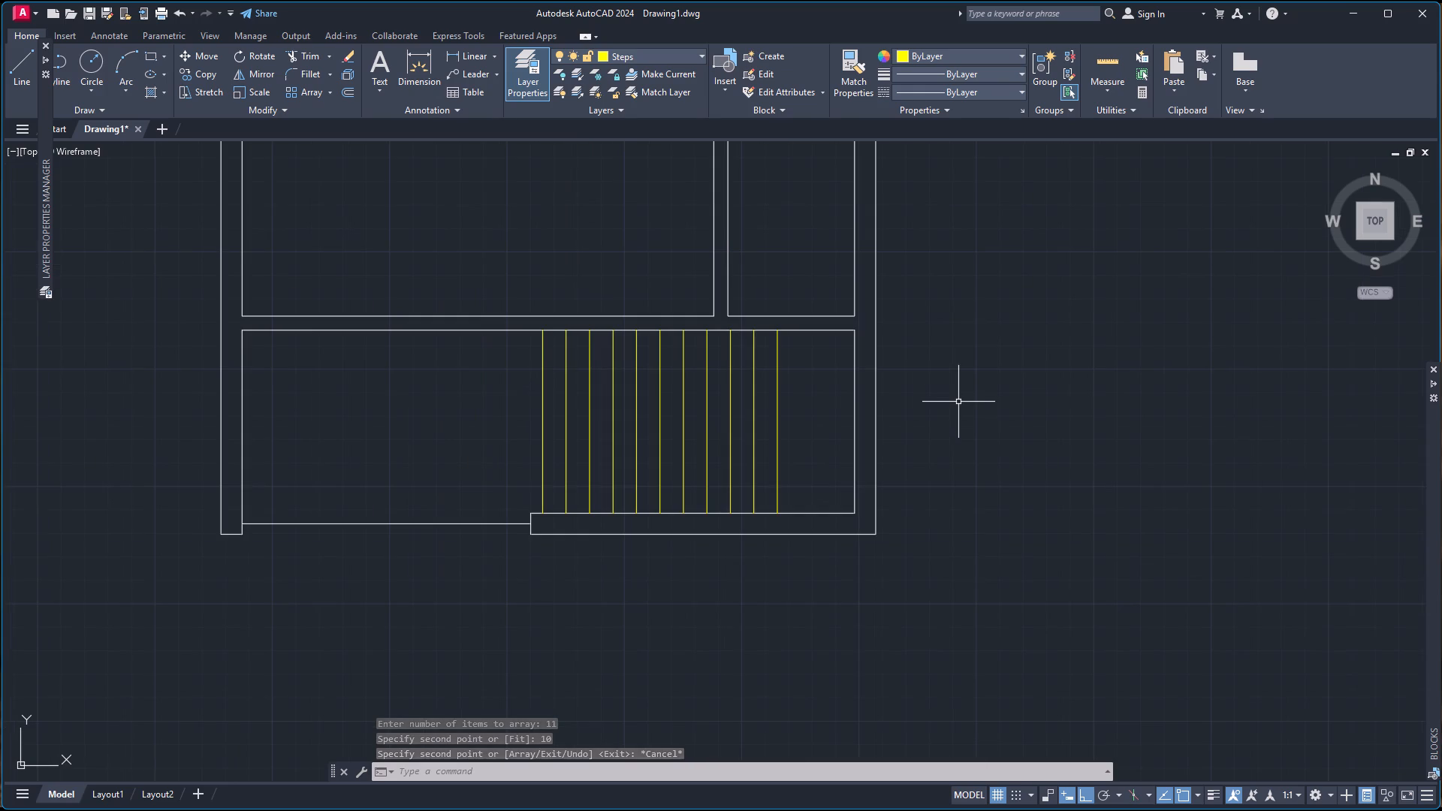
{"action": "scroll", "coordinate": [654, 395], "scroll_direction": "up", "scroll_amount": 1}
{"action": "key", "text": "l"}
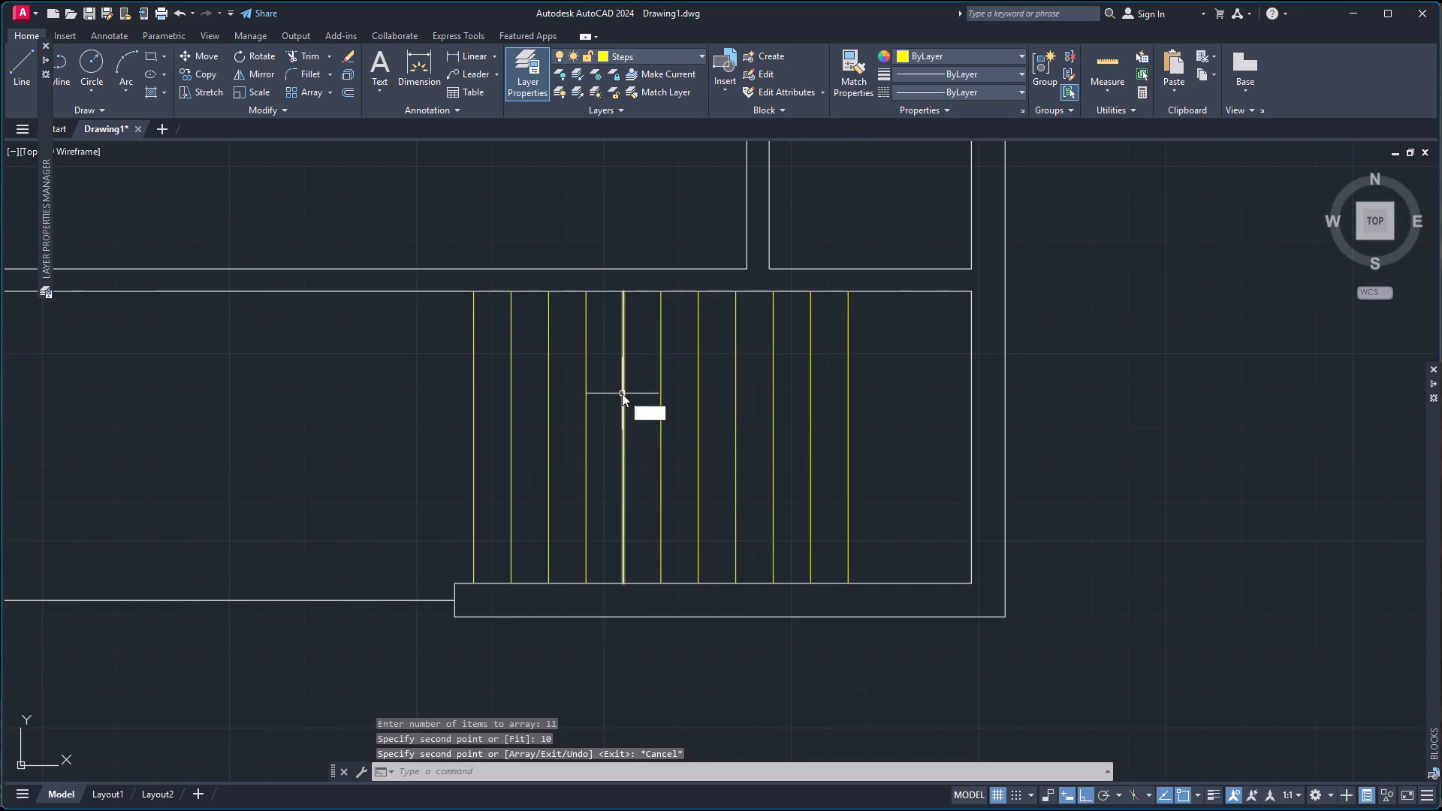
{"action": "key", "text": "Return"}
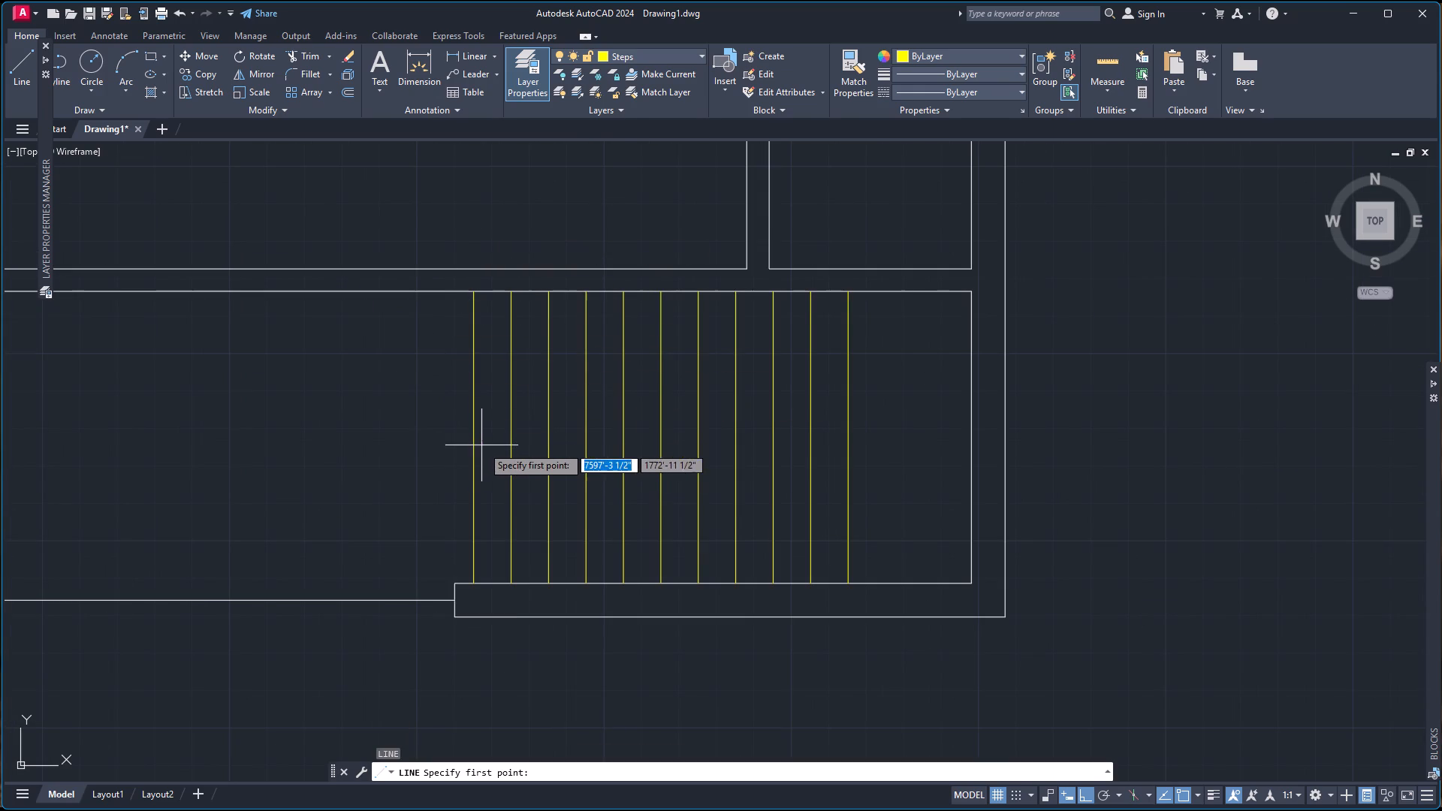
{"action": "left_click", "coordinate": [475, 439]}
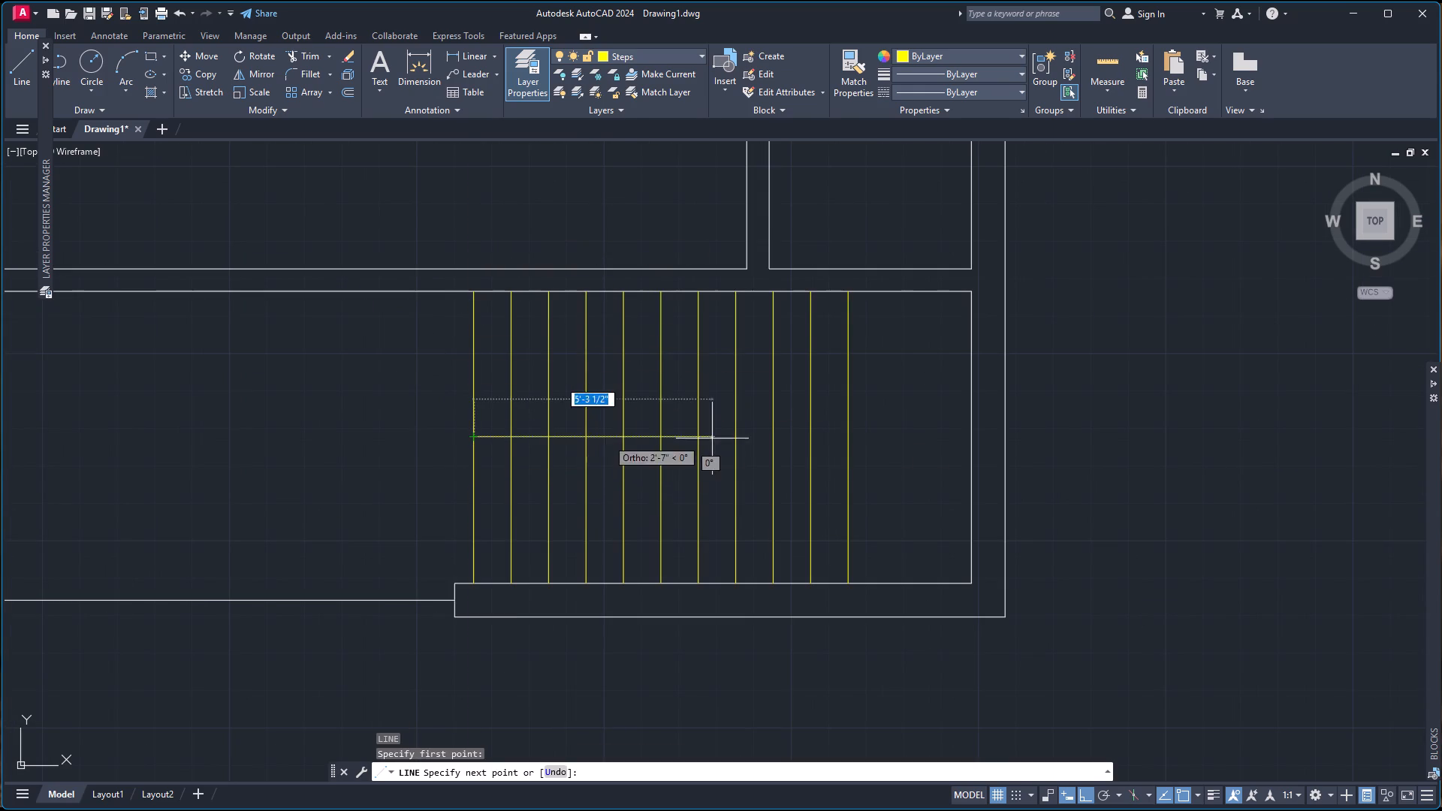
{"action": "left_click", "coordinate": [850, 439]}
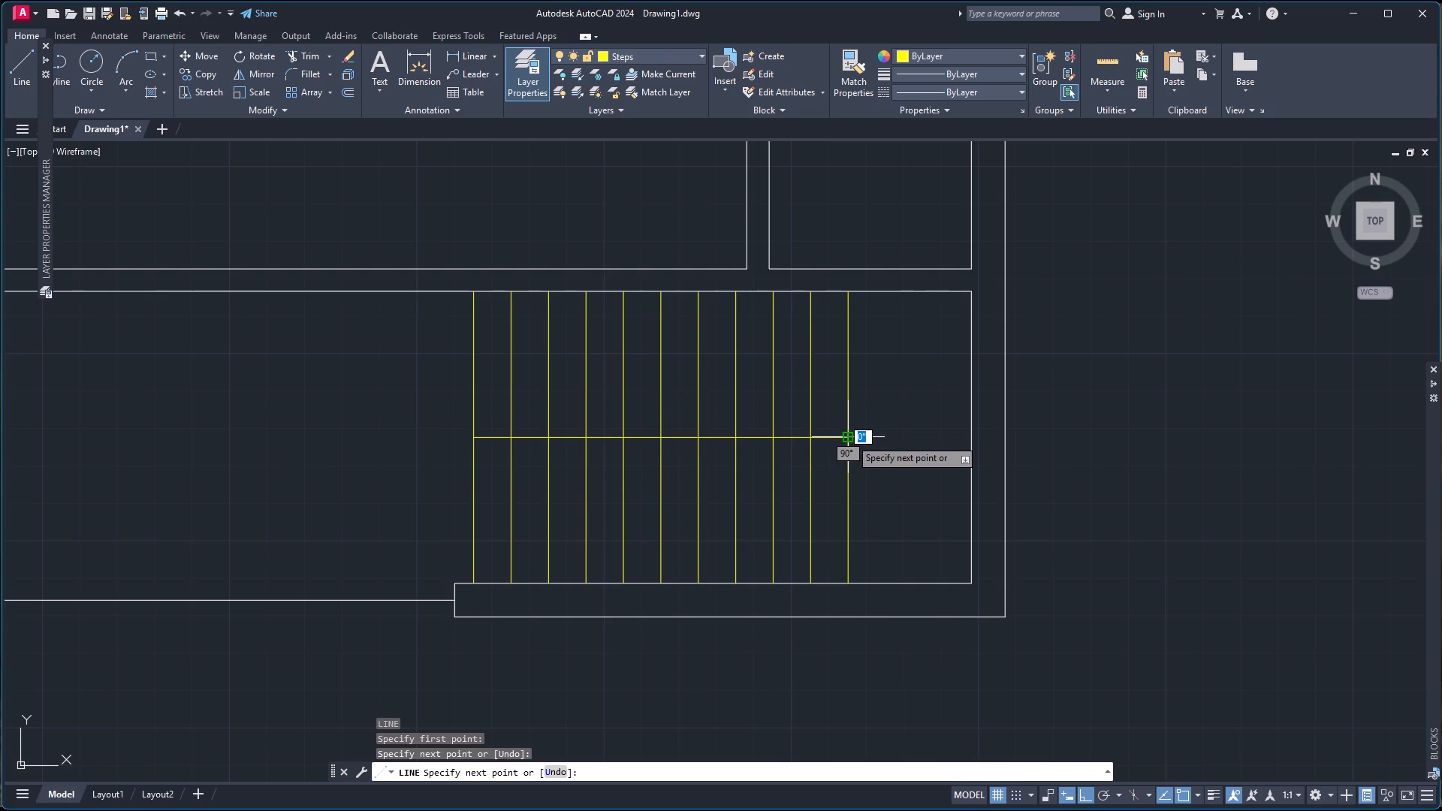
{"action": "key", "text": "space"}
Draw the U-shaped stair direction line from the second step line's lower half, around the last step, and back about 9'-1" to the first step line.
{"action": "key", "text": "space"}
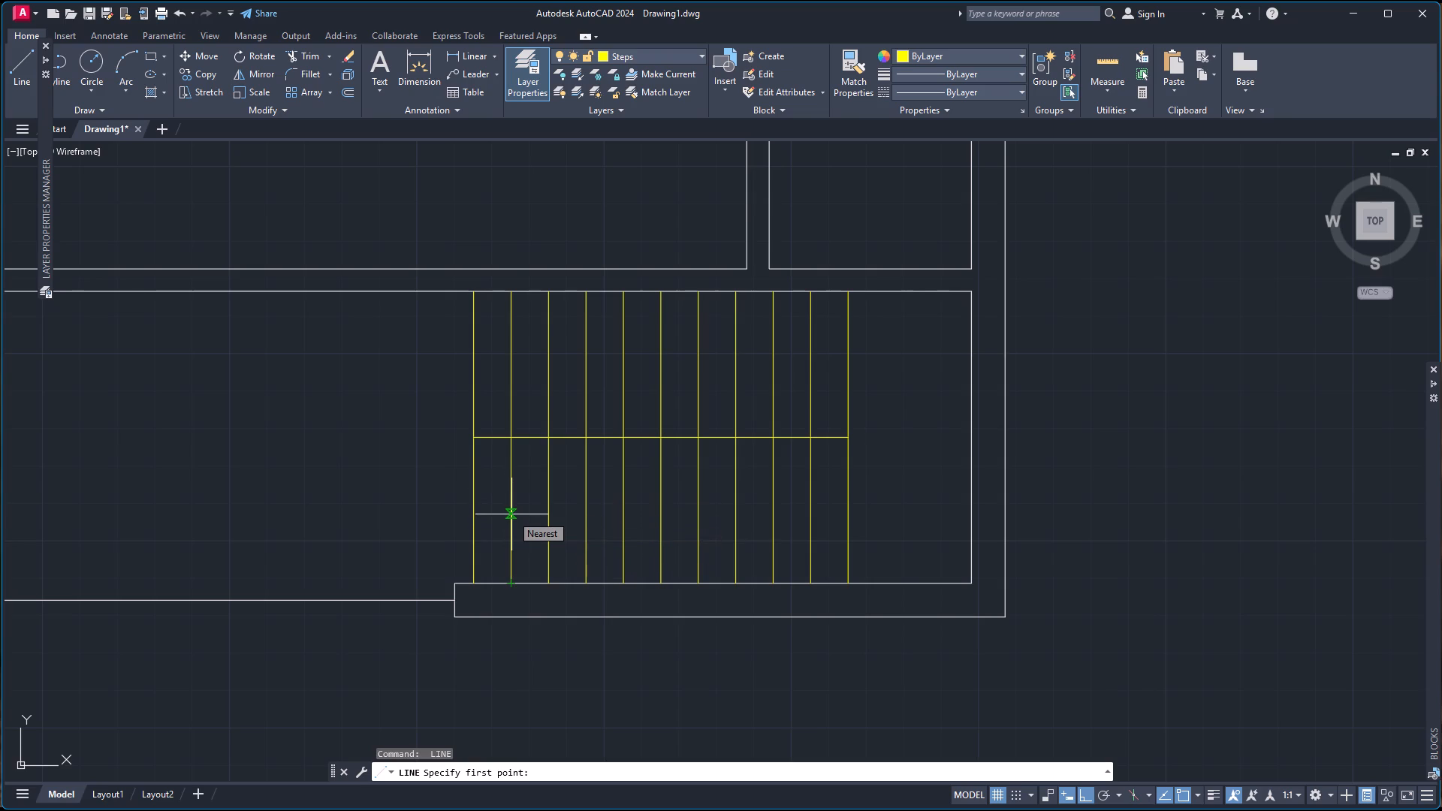
{"action": "left_click", "coordinate": [511, 514]}
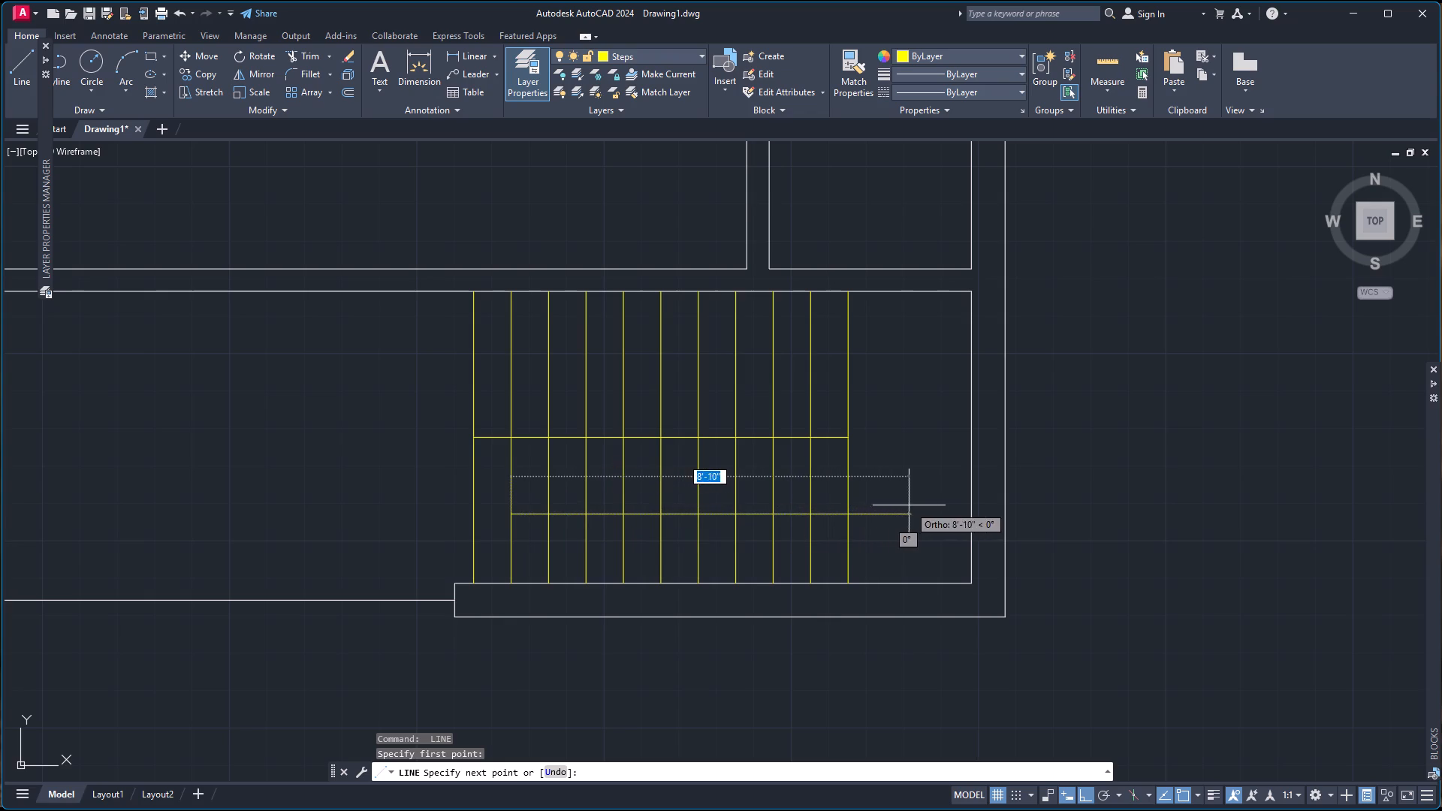
{"action": "left_click", "coordinate": [882, 515]}
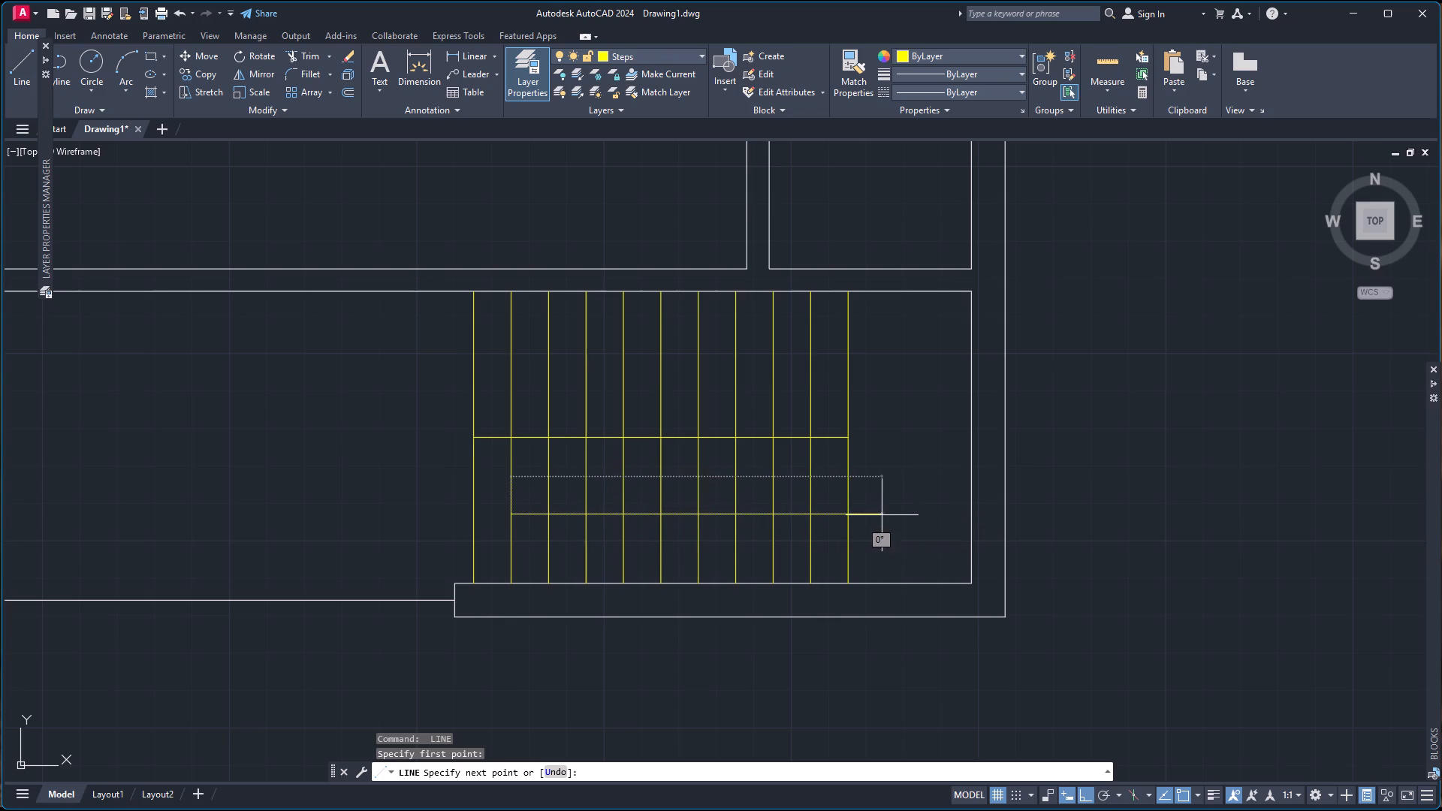
{"action": "left_click", "coordinate": [876, 370]}
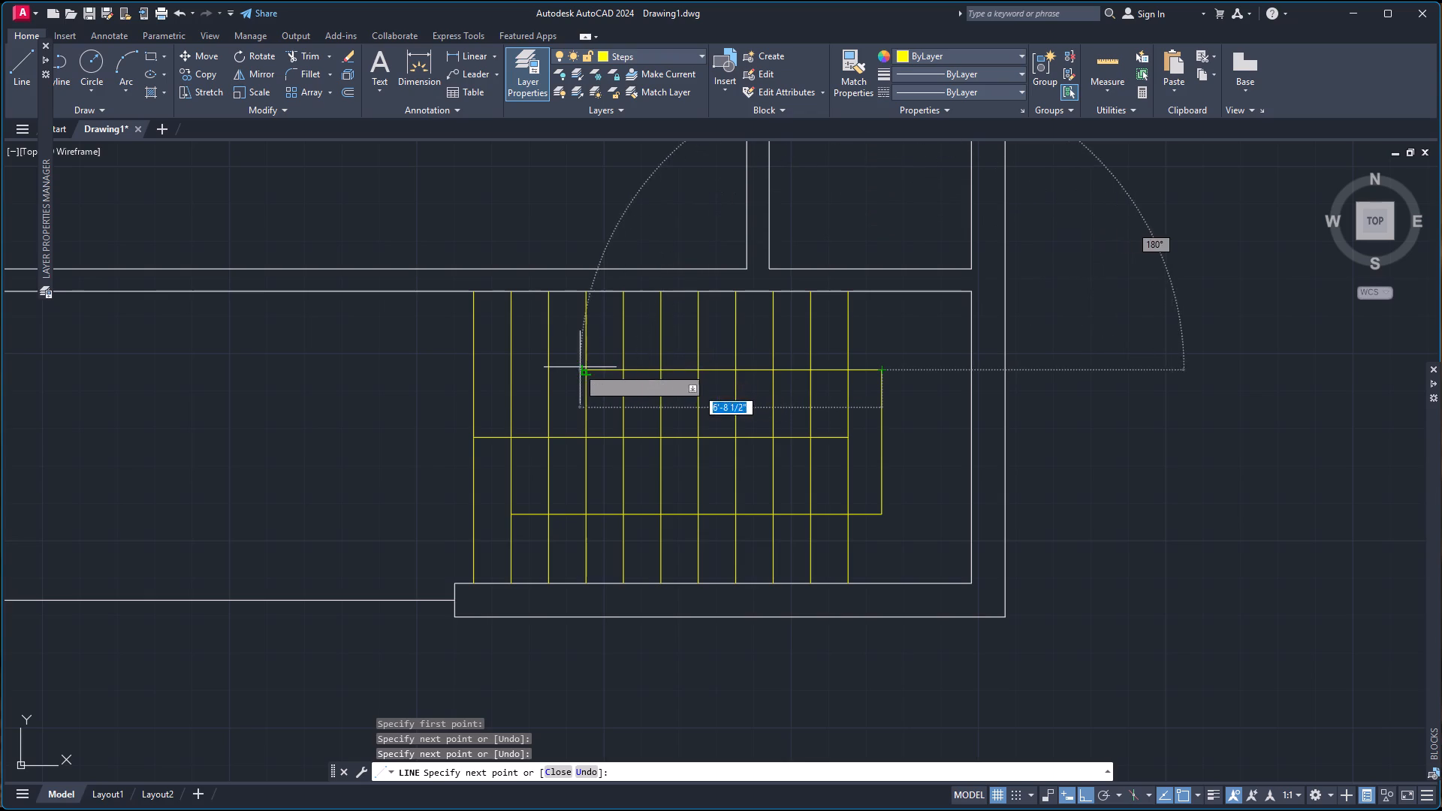
{"action": "left_click", "coordinate": [473, 374]}
{"action": "key", "text": "Escape"}
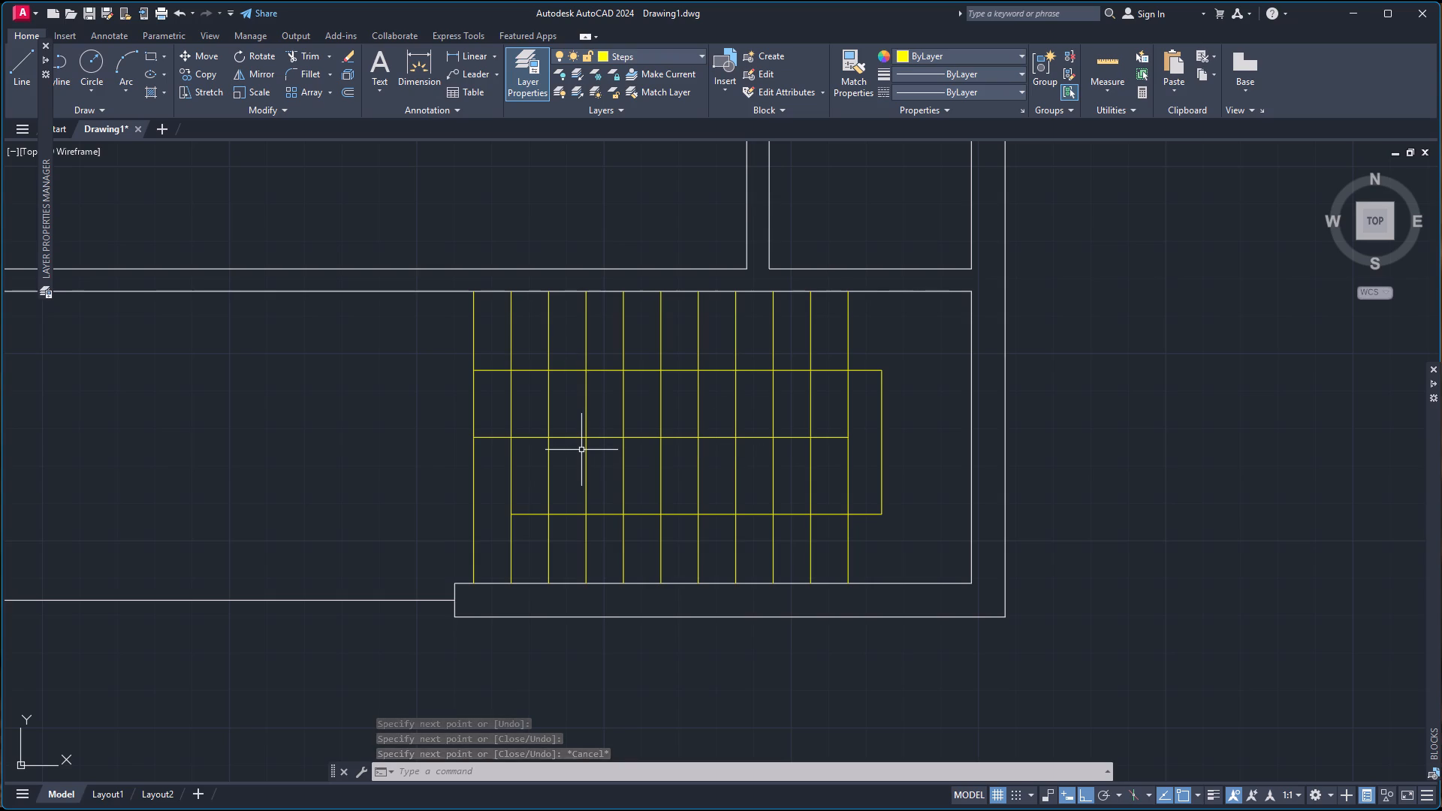
With Ortho off, draw an arrowhead stroke about 11 inches long at 50° from the direction line's upper-left end, and restore Ortho.
{"action": "key", "text": "l"}
{"action": "key", "text": "Return"}
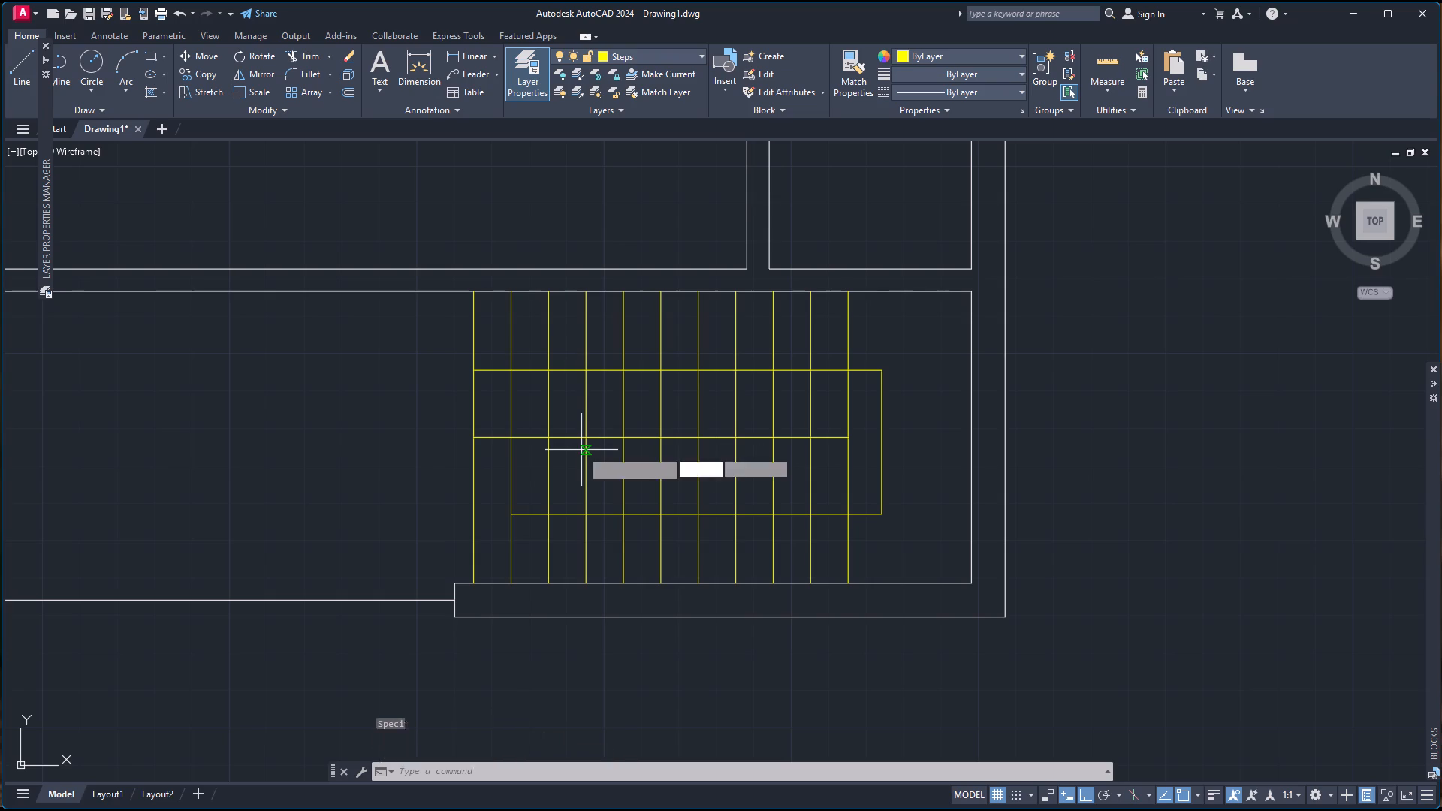
{"action": "key", "text": "F9"}
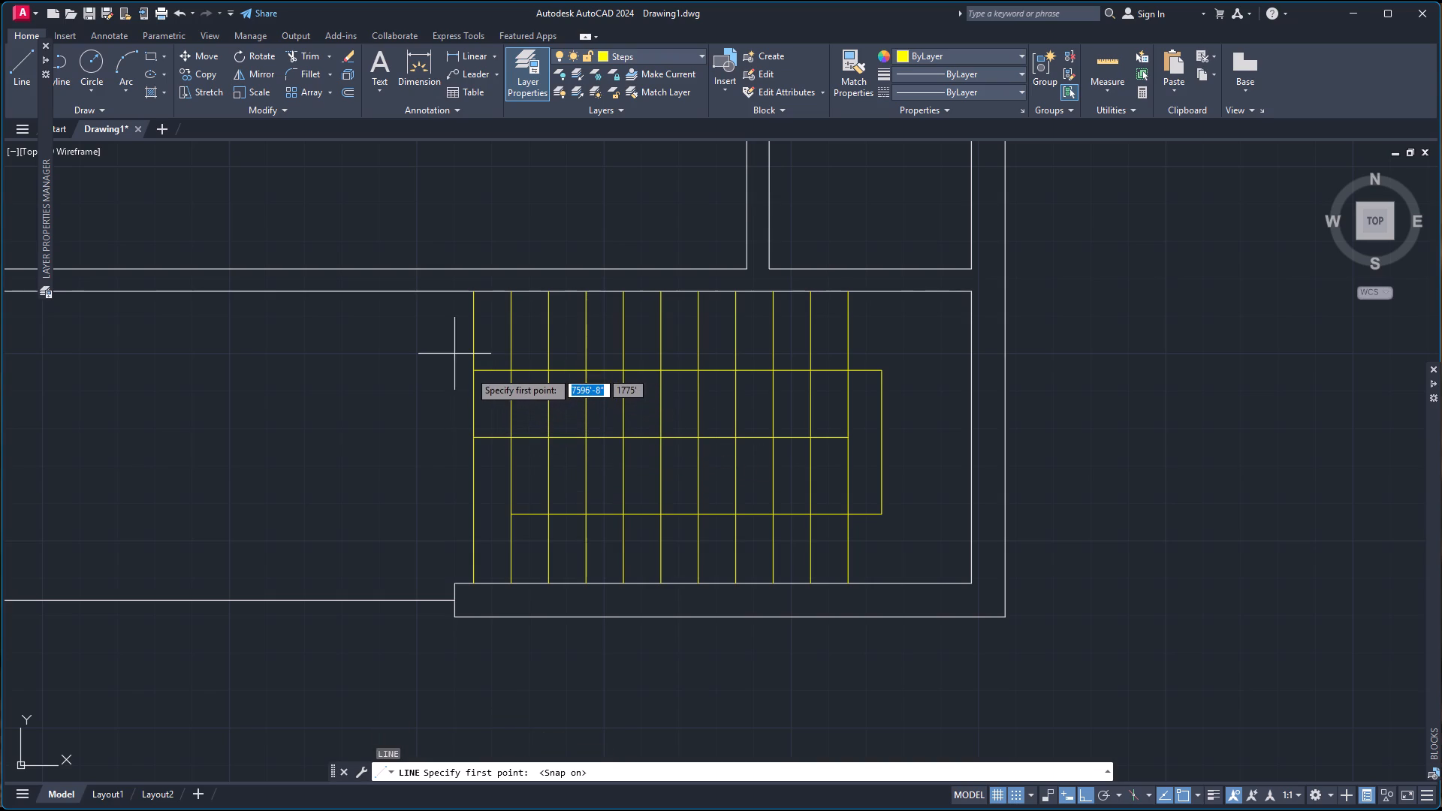
{"action": "key", "text": "F9"}
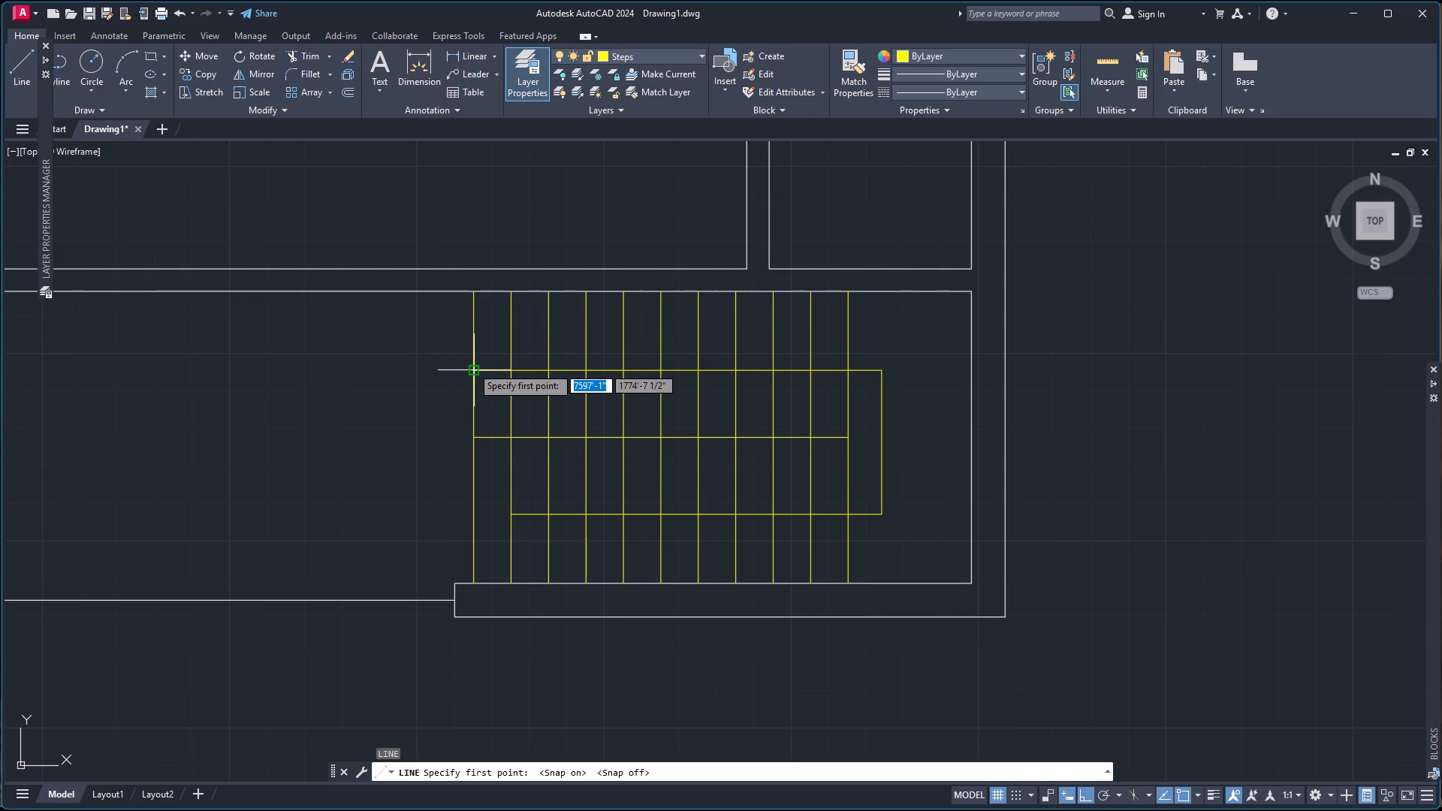
{"action": "key", "text": "F8"}
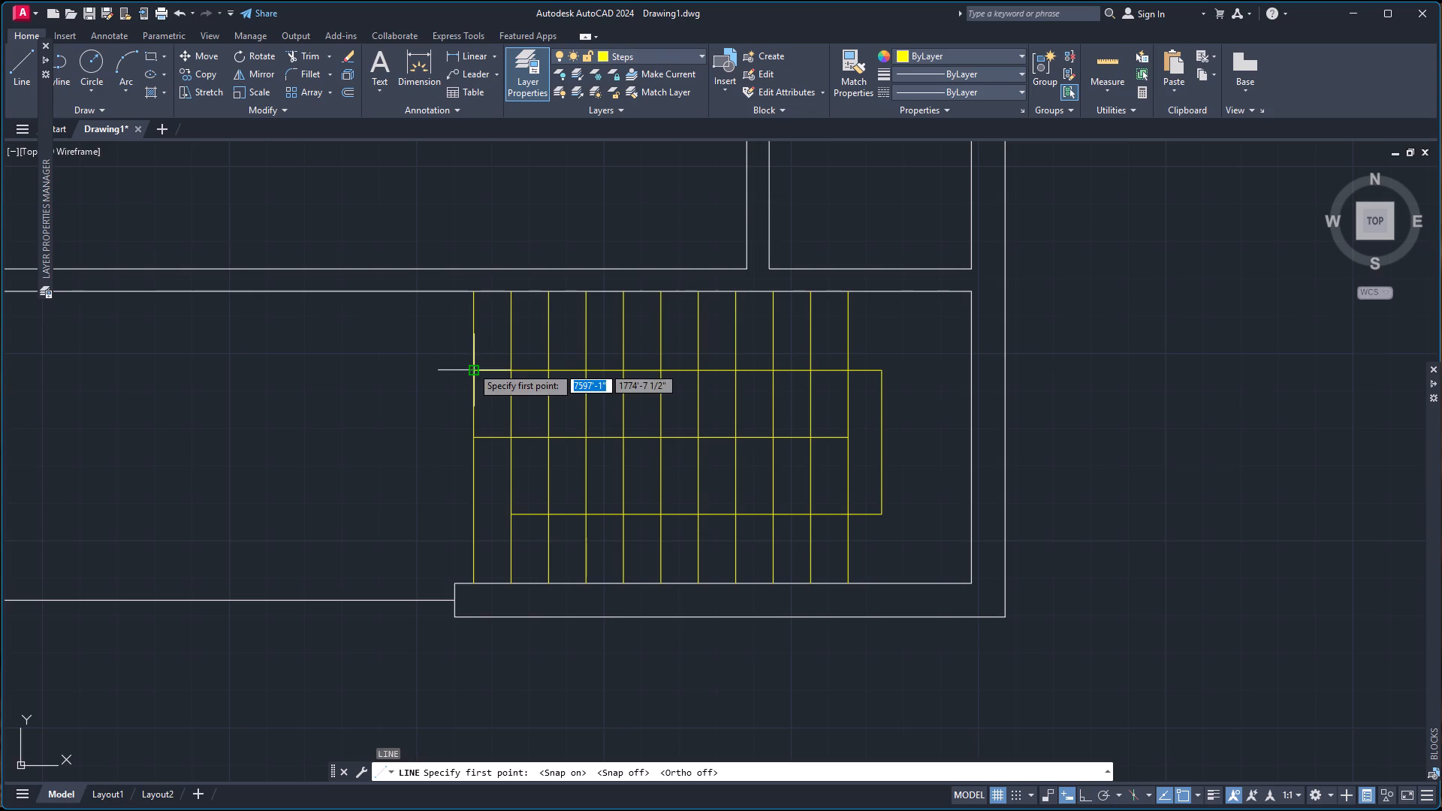
{"action": "left_click", "coordinate": [472, 366]}
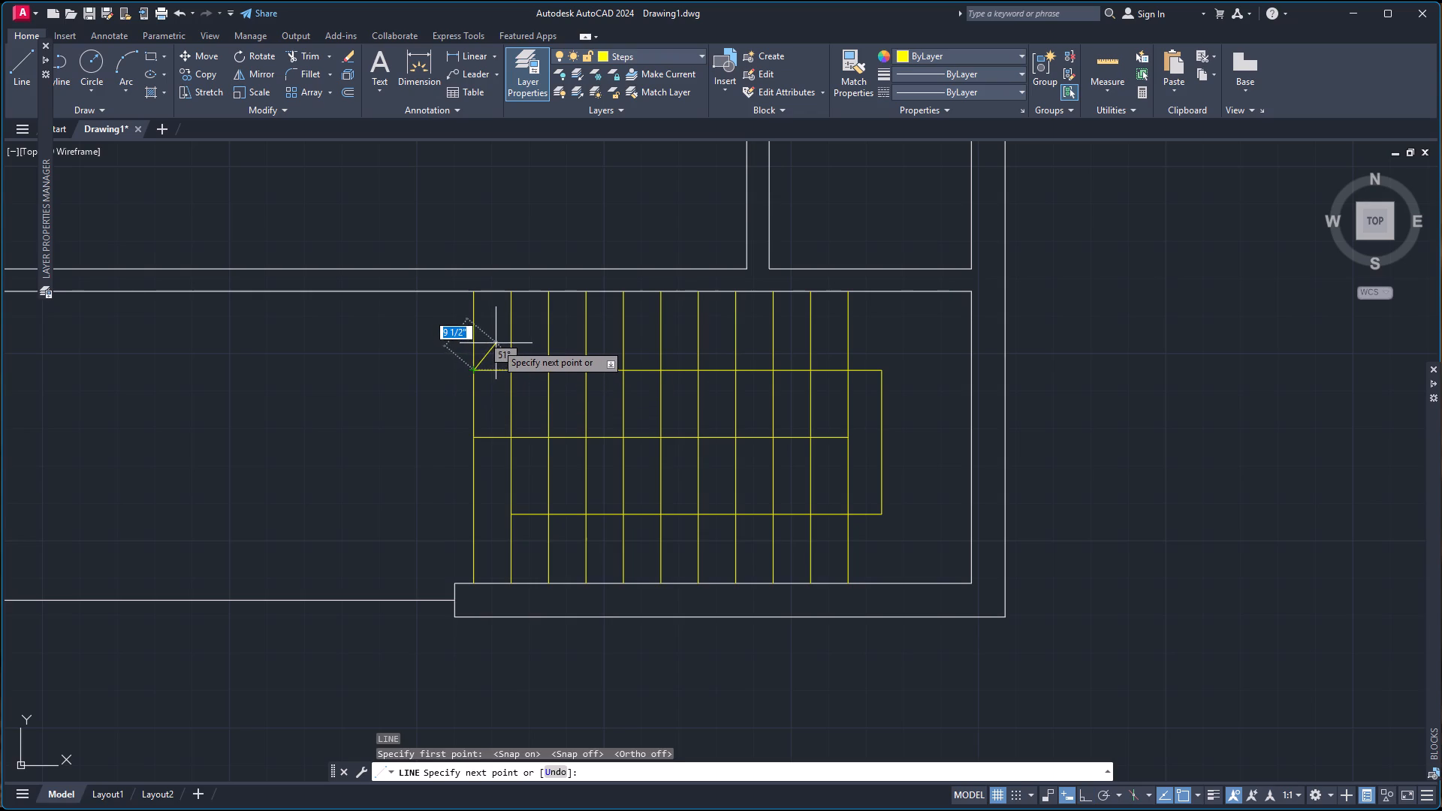
{"action": "left_click", "coordinate": [500, 338]}
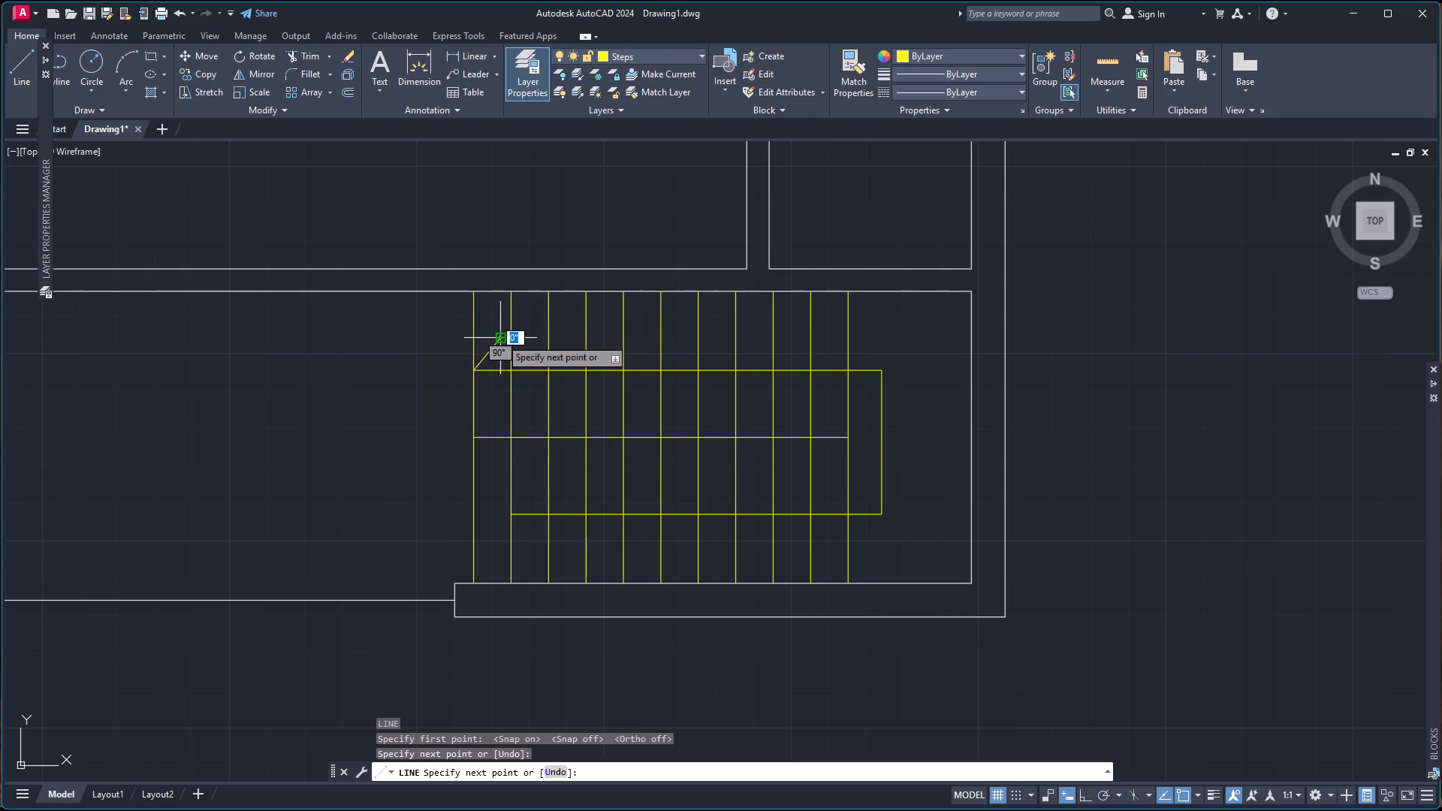
{"action": "key", "text": "space"}
{"action": "key", "text": "F8"}
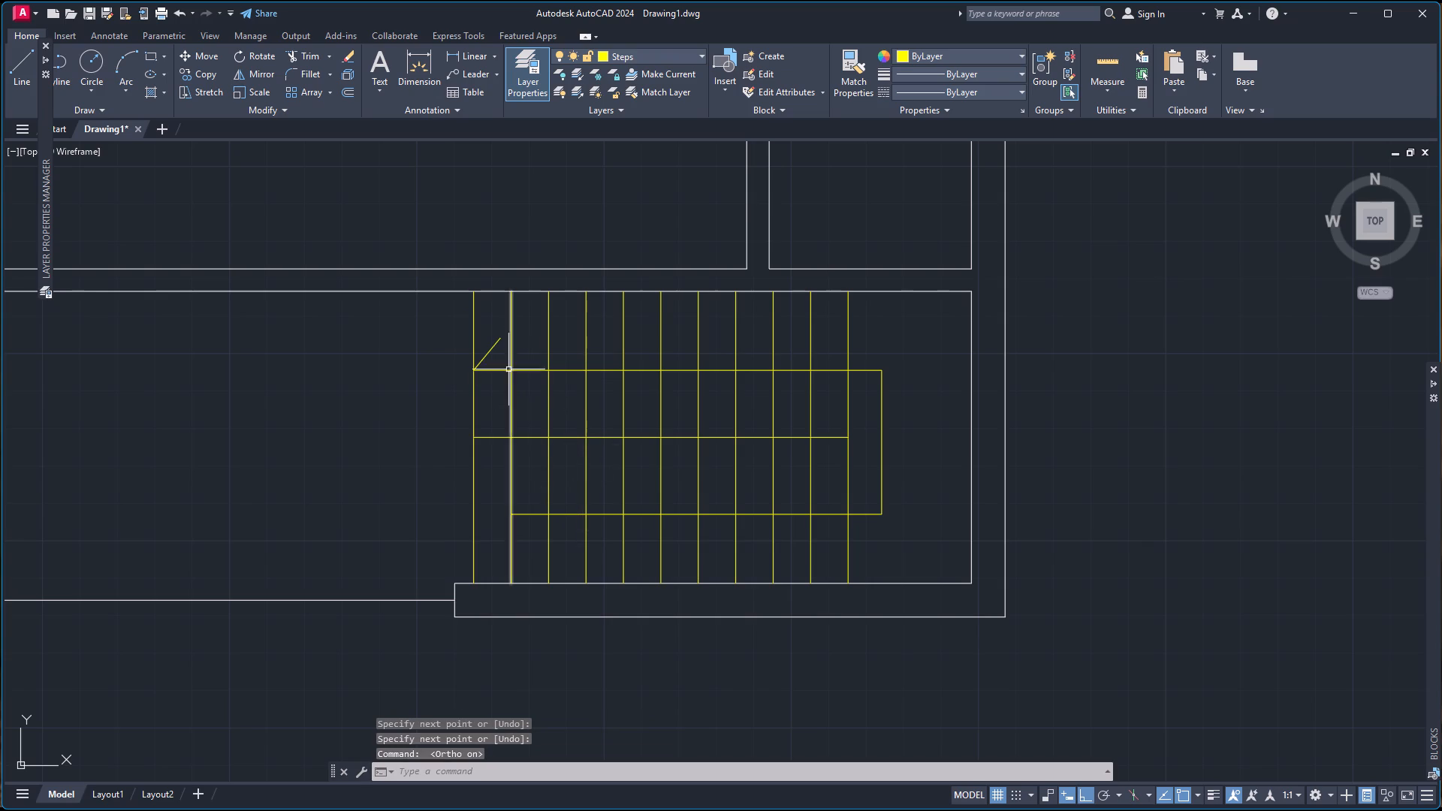
Mirror the diagonal arrowhead stroke about the upper horizontal direction line, keeping the original.
{"action": "left_click", "coordinate": [490, 350]}
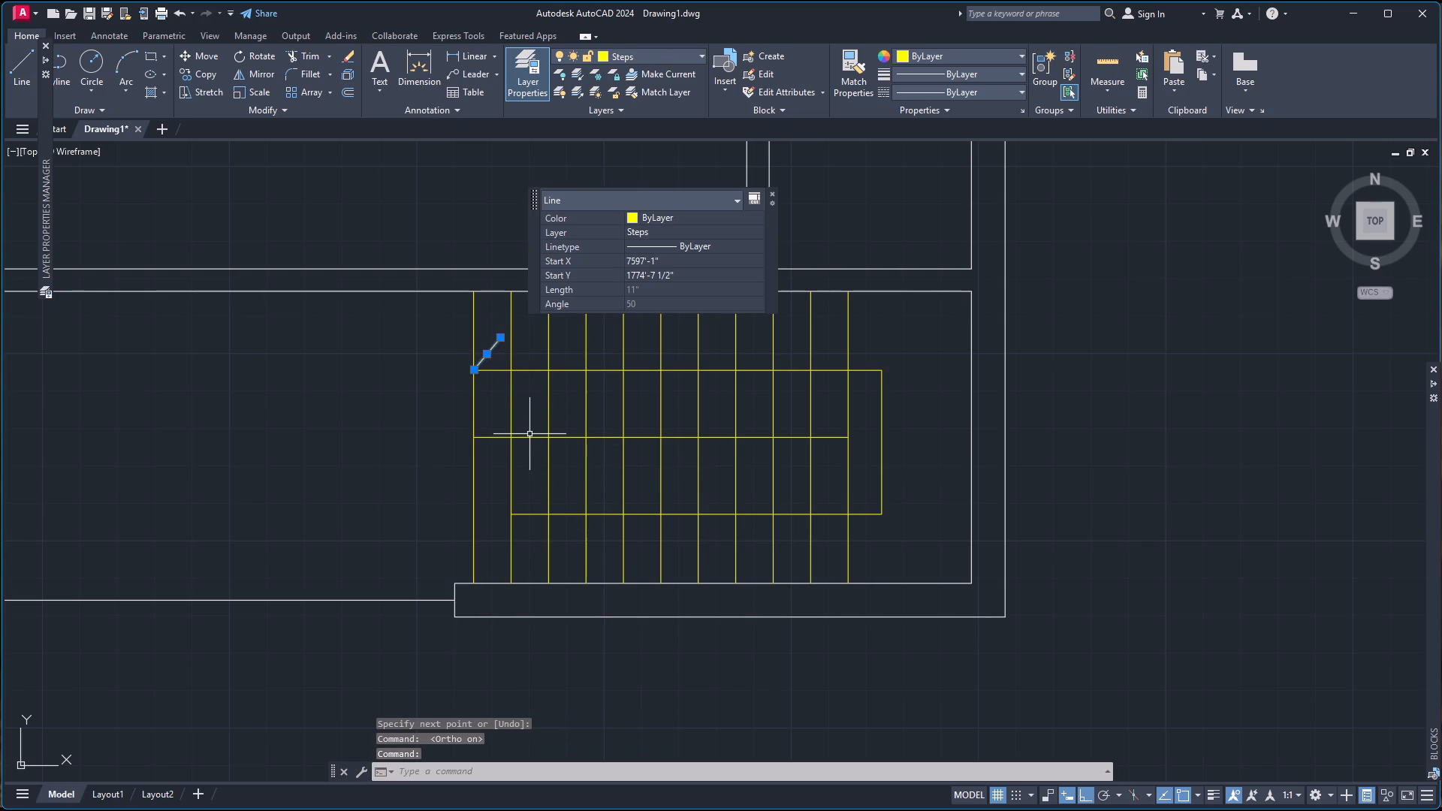
{"action": "type", "text": "mi"}
{"action": "key", "text": "Return"}
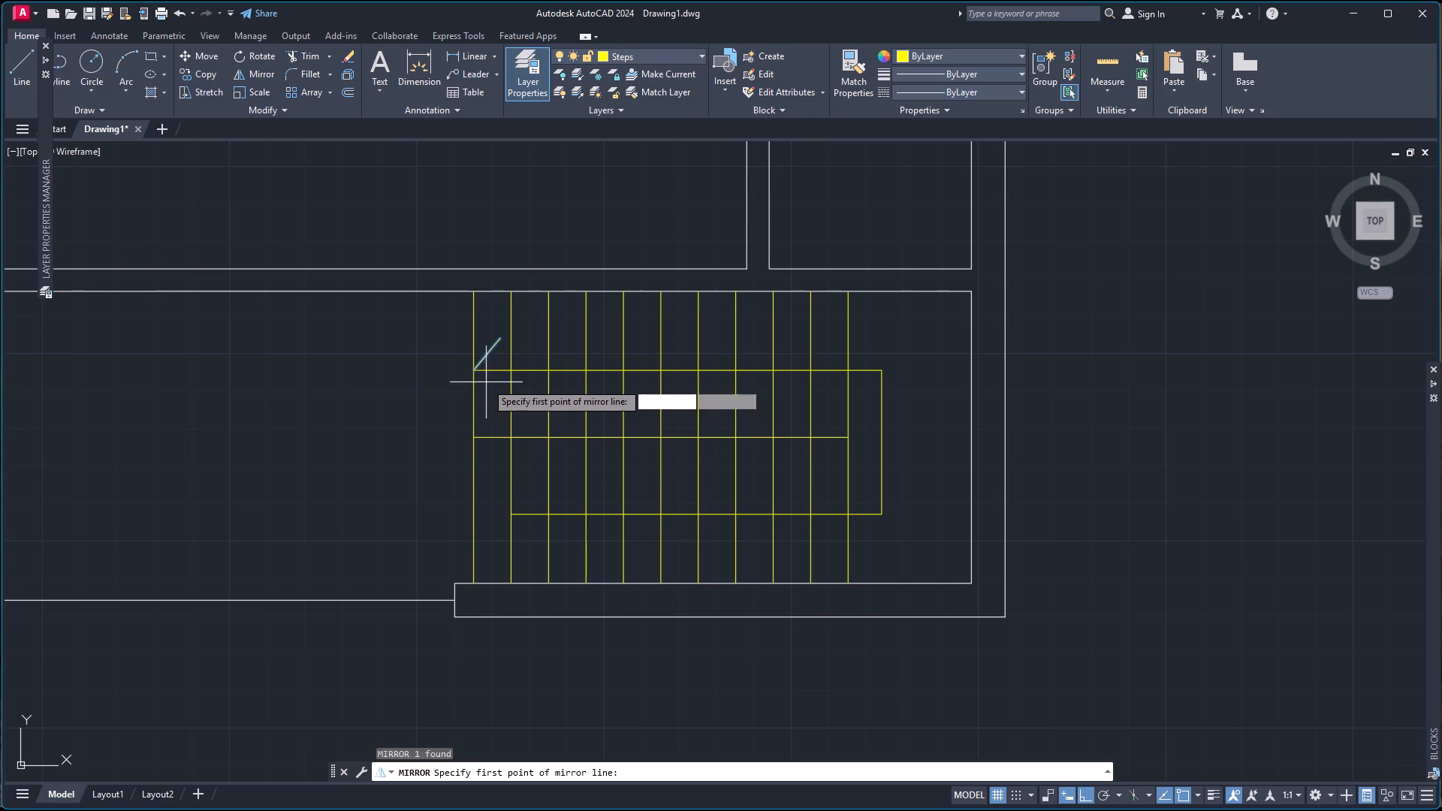
{"action": "left_click", "coordinate": [476, 372]}
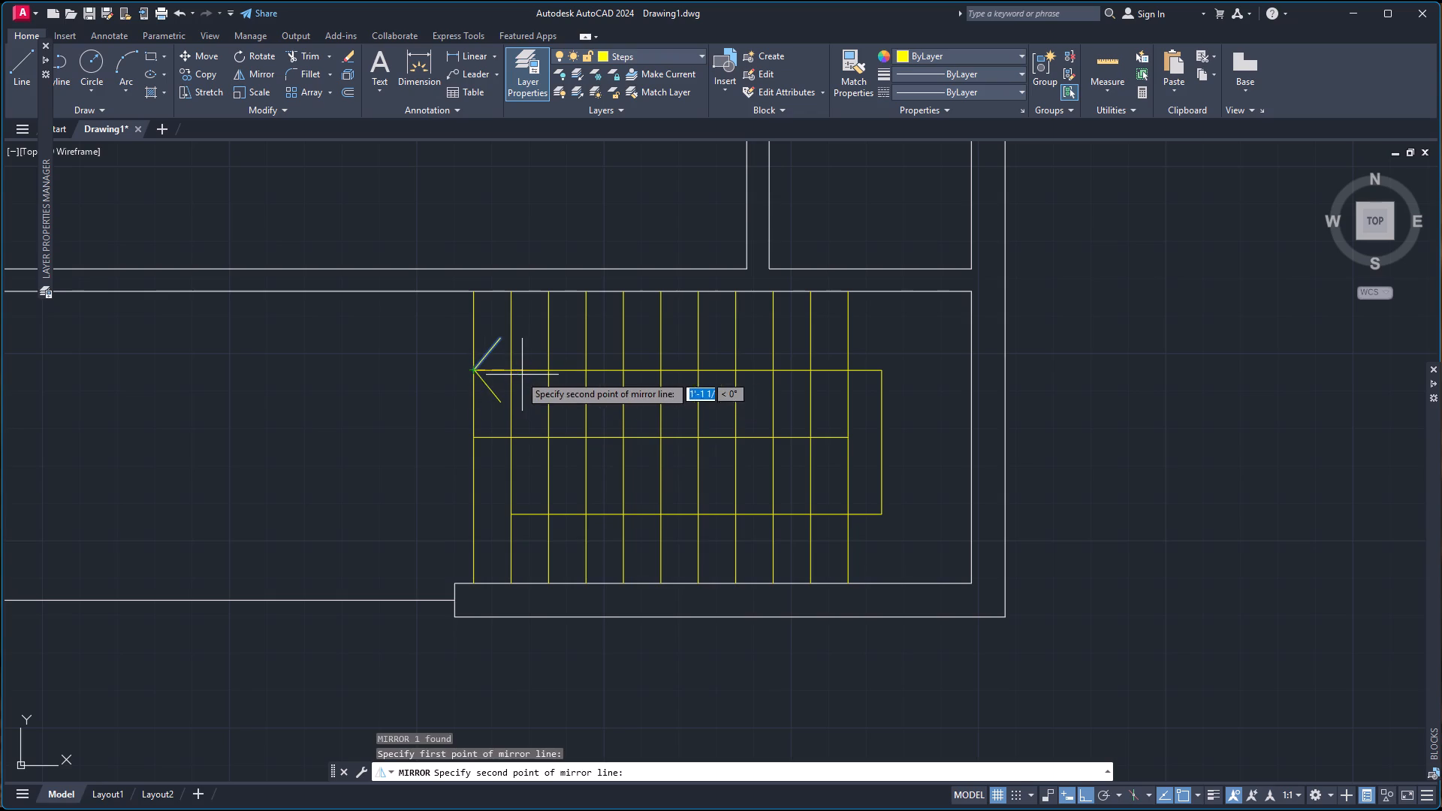
{"action": "left_click", "coordinate": [511, 372]}
{"action": "left_click", "coordinate": [551, 427]}
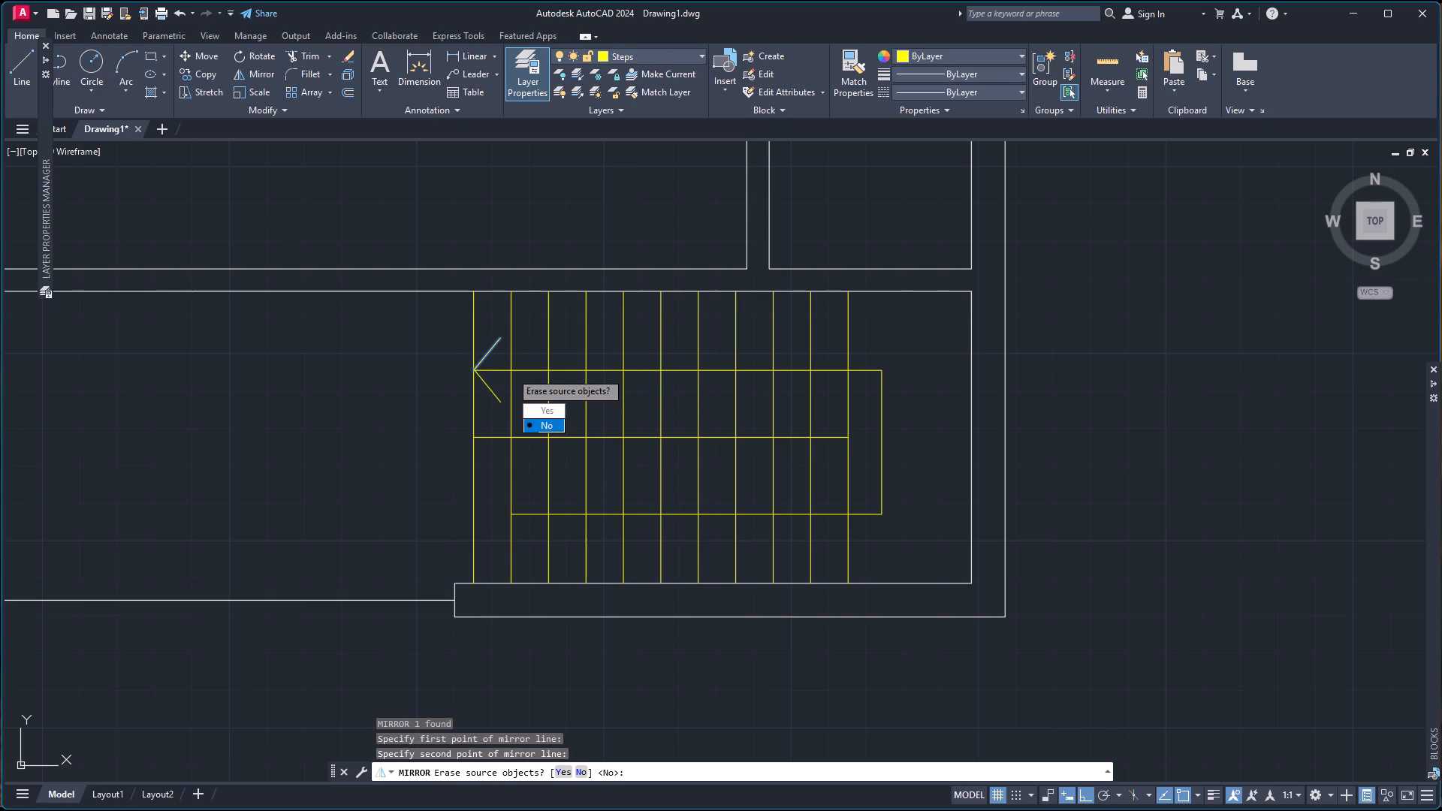
Join the two arrowhead strokes into one polyline.
{"action": "left_click", "coordinate": [490, 348]}
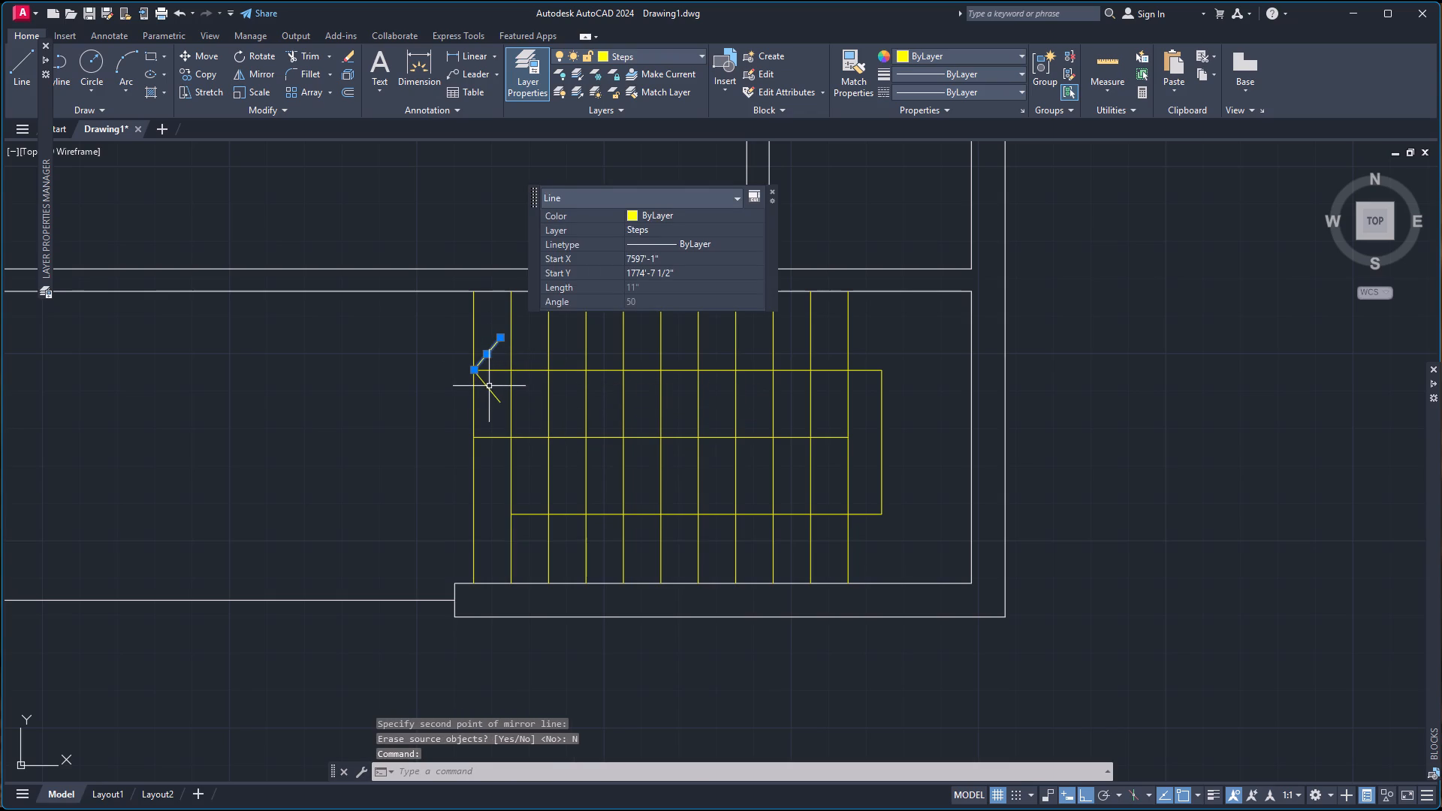
{"action": "left_click", "coordinate": [489, 386]}
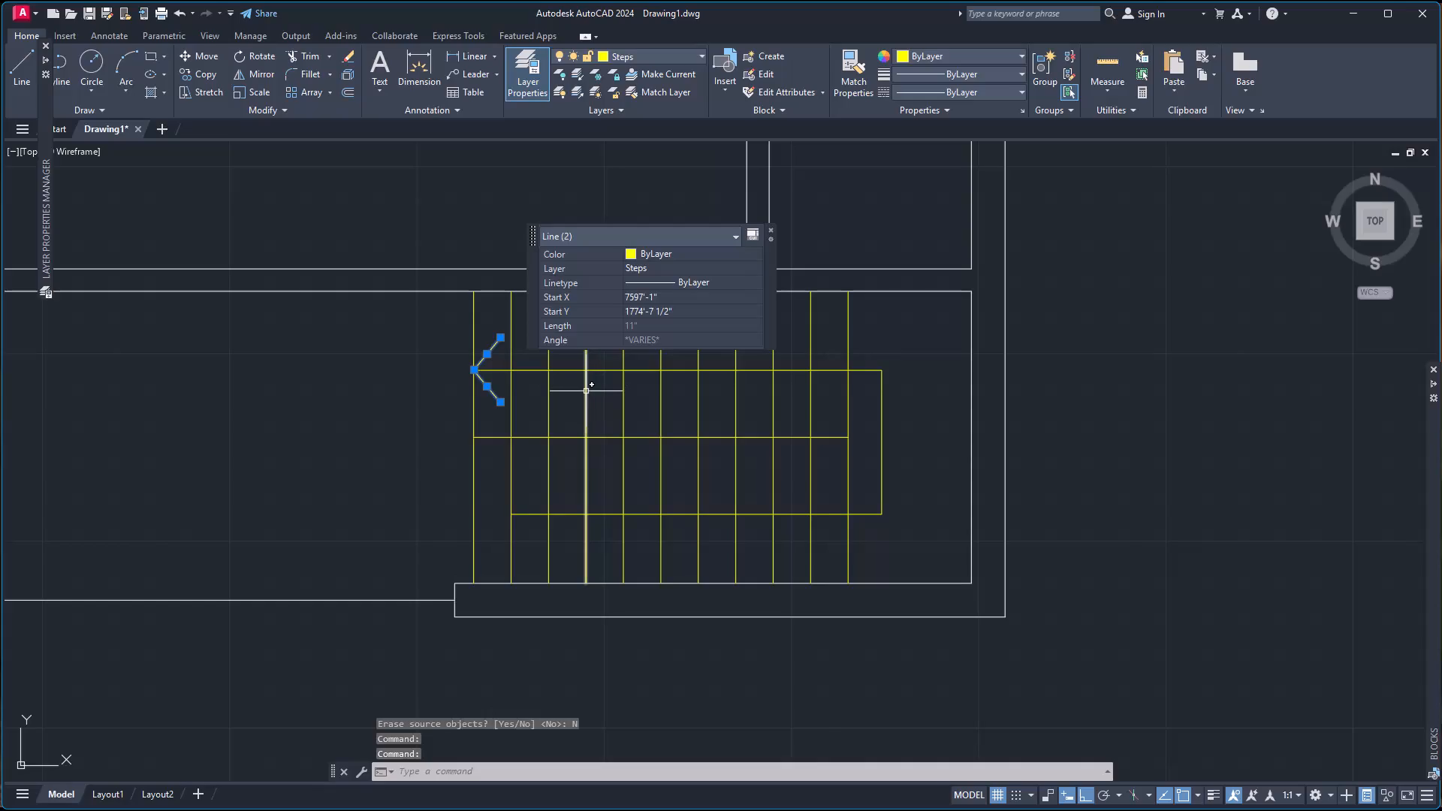
{"action": "key", "text": "j"}
{"action": "key", "text": "Return"}
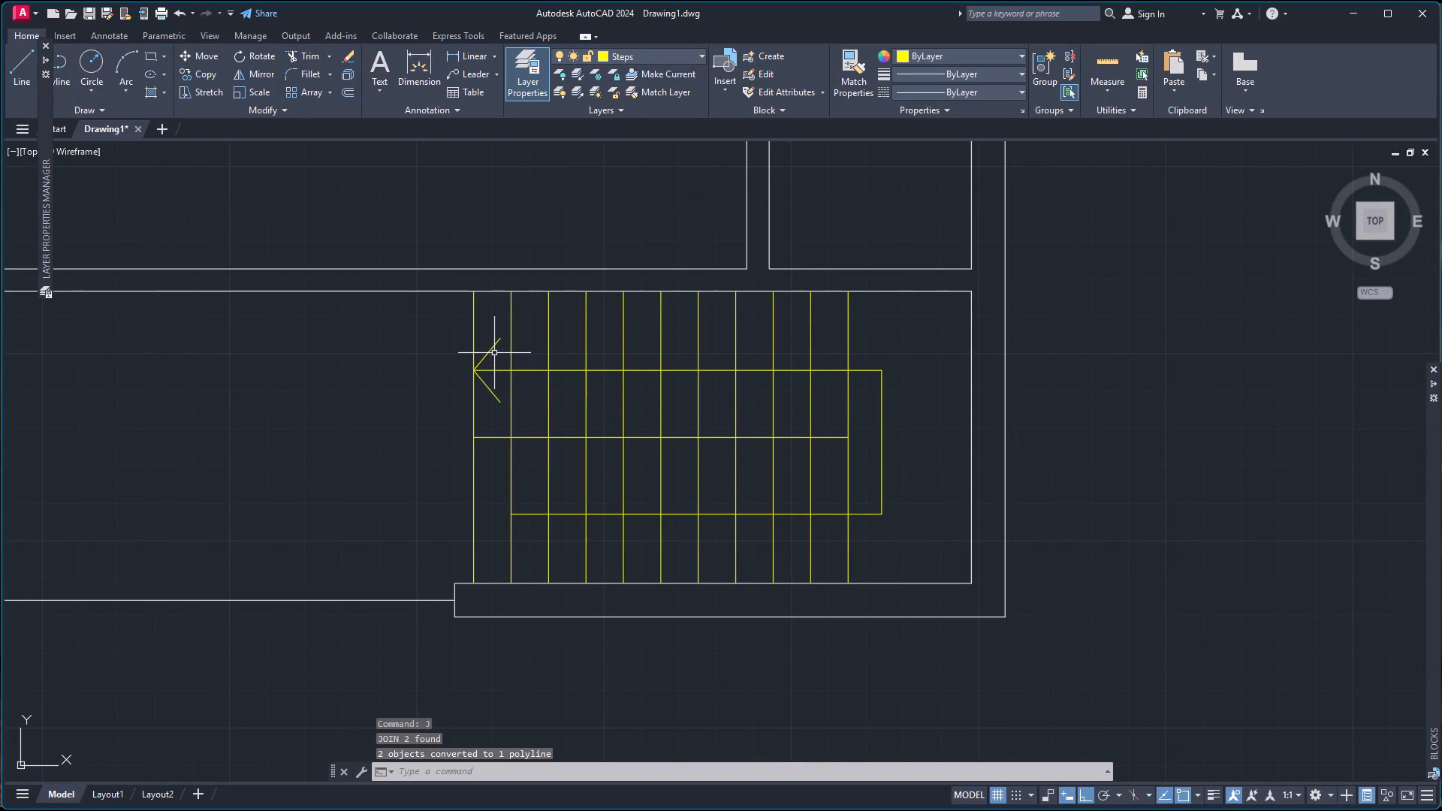
Join the arrowhead and the three stair direction line segments into one polyline.
{"action": "left_click", "coordinate": [521, 369]}
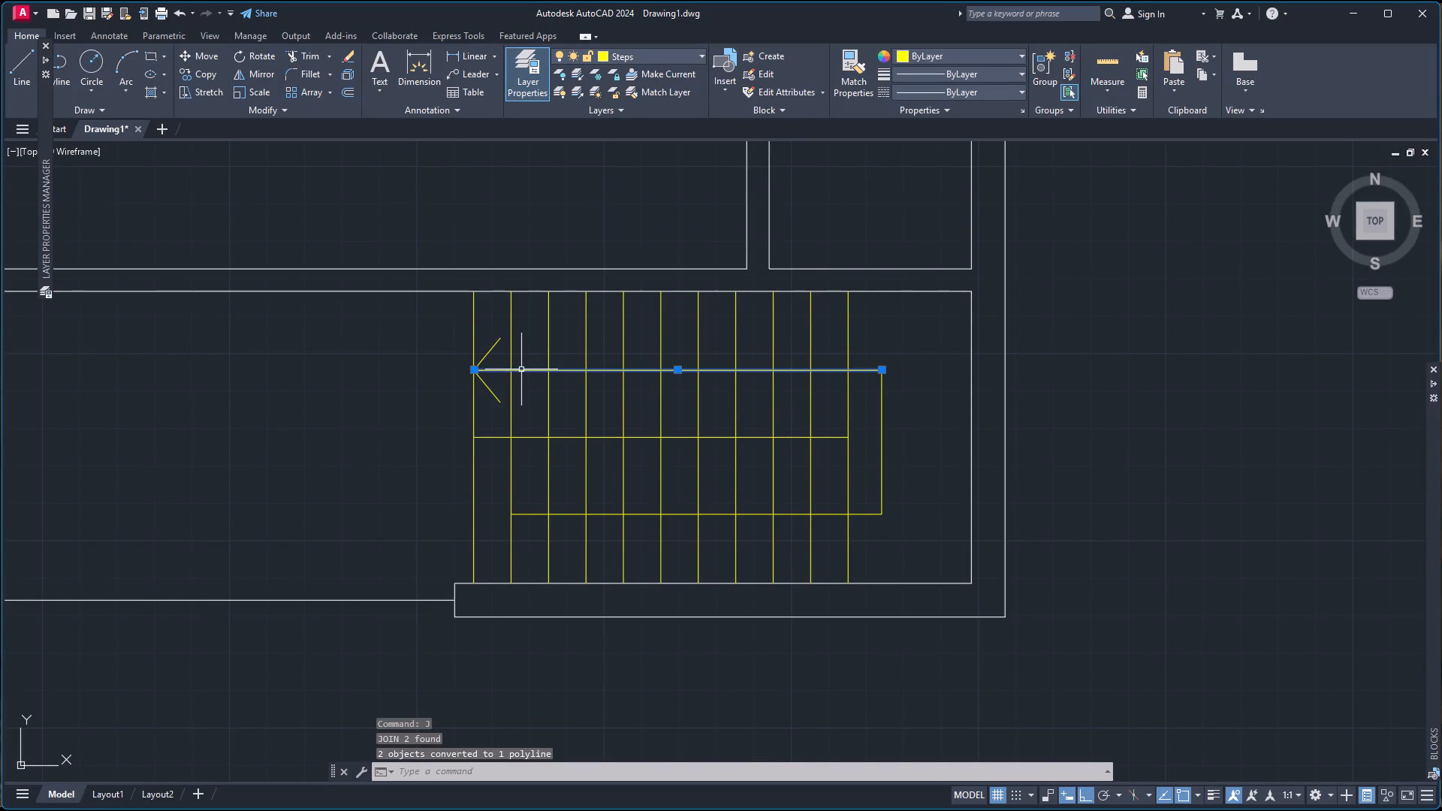
{"action": "left_click", "coordinate": [493, 350]}
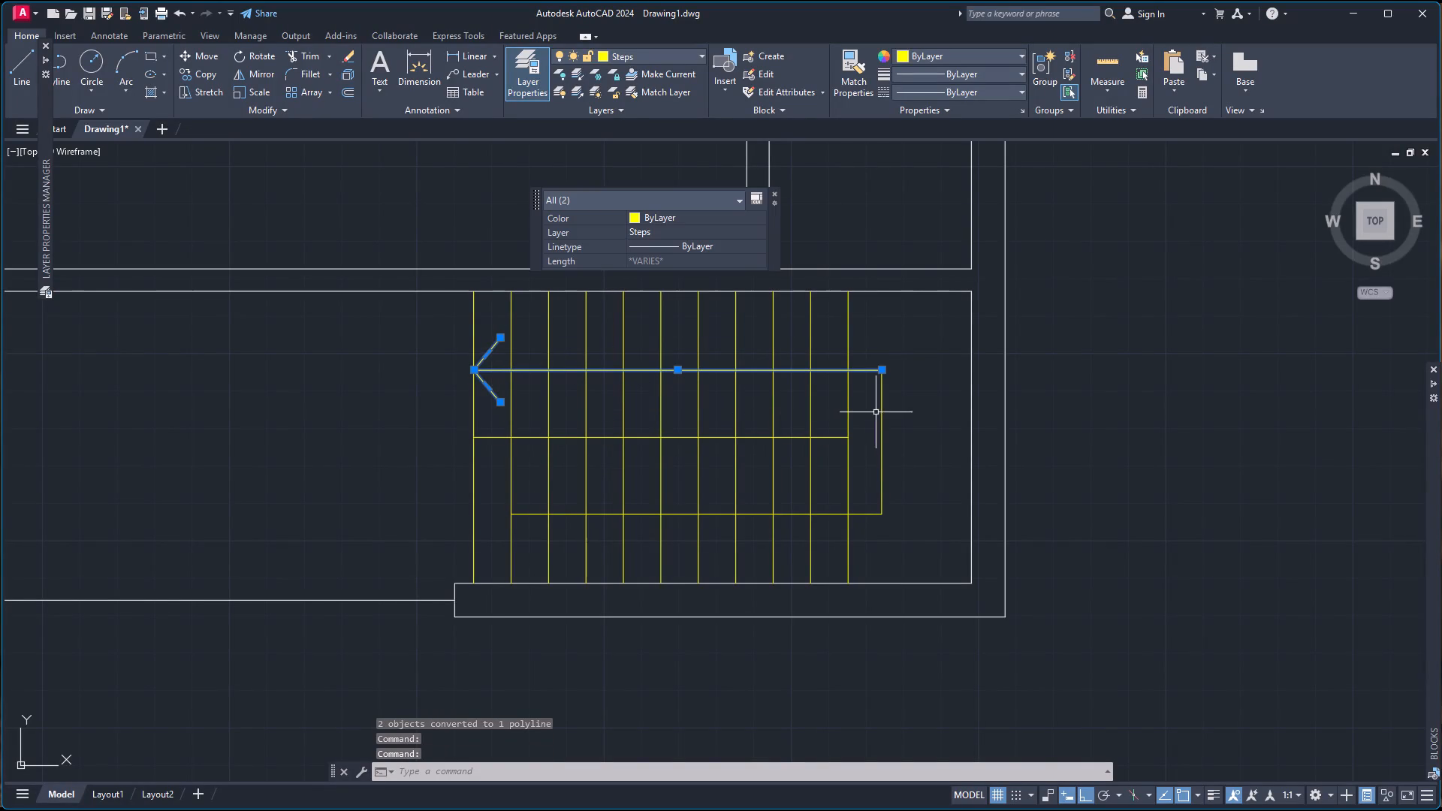
{"action": "left_click", "coordinate": [882, 416]}
{"action": "left_click", "coordinate": [772, 514]}
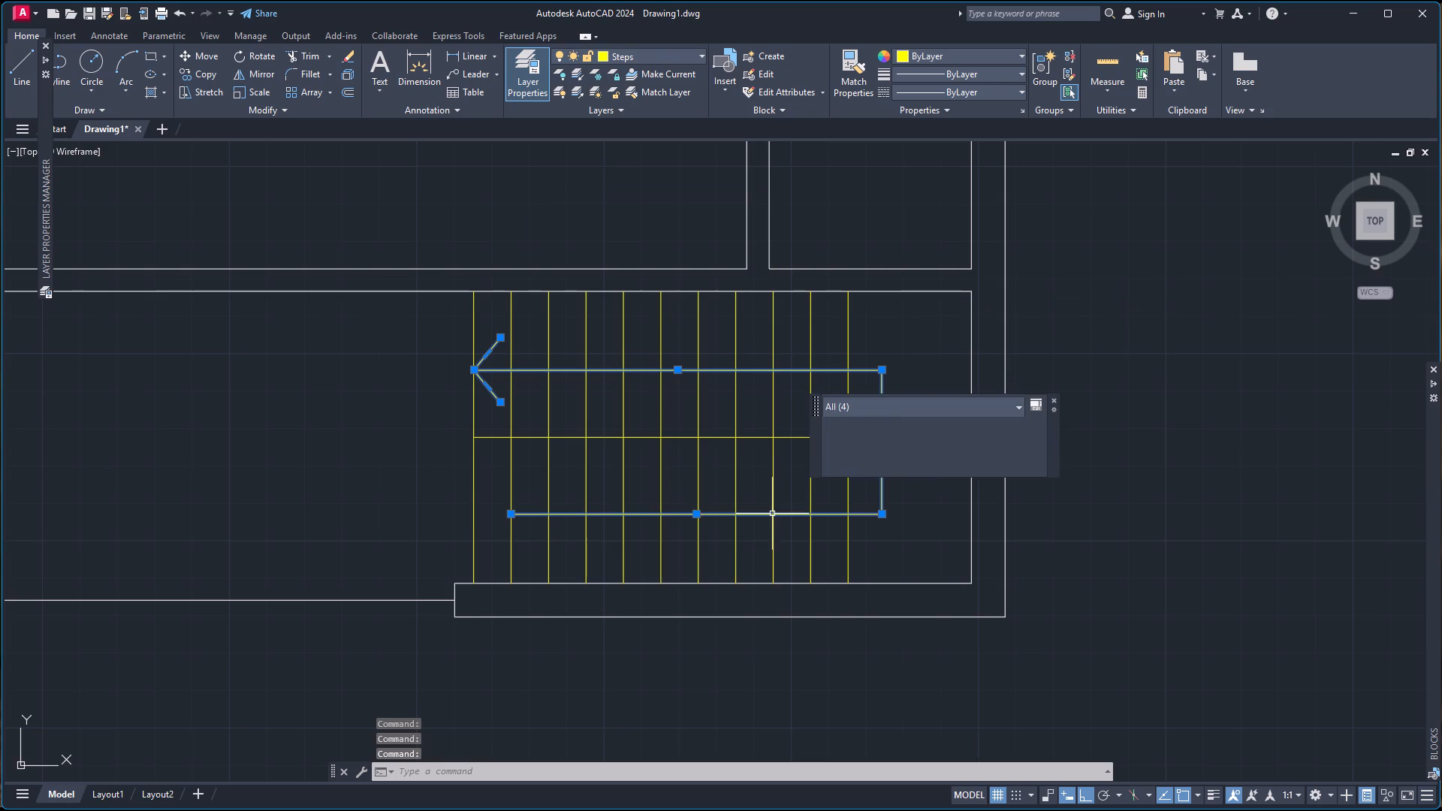
{"action": "key", "text": "j"}
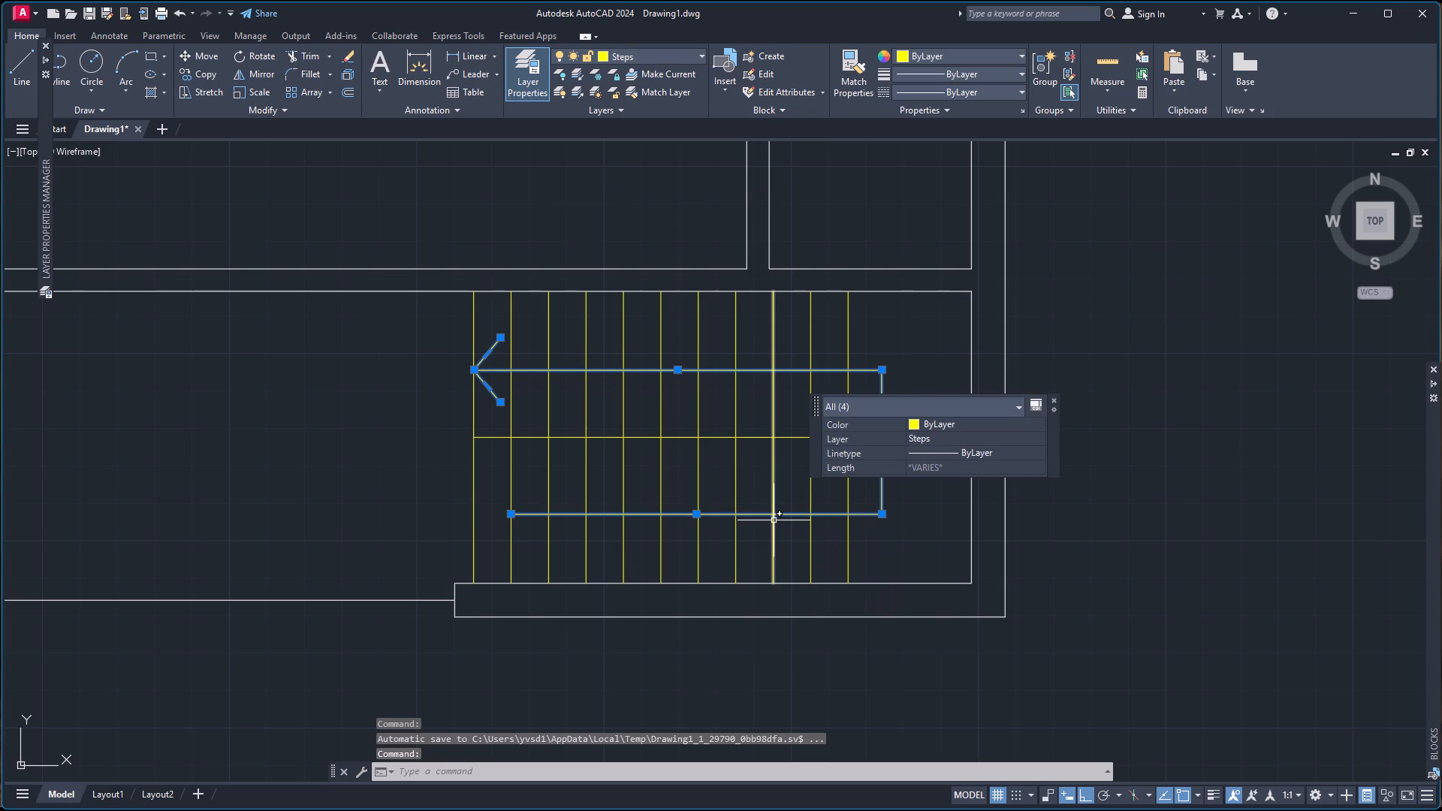
{"action": "key", "text": "Return"}
Look over the whole floor plan, from the stairs up to the upper rooms.
{"action": "scroll", "coordinate": [373, 357], "scroll_direction": "down", "scroll_amount": 2}
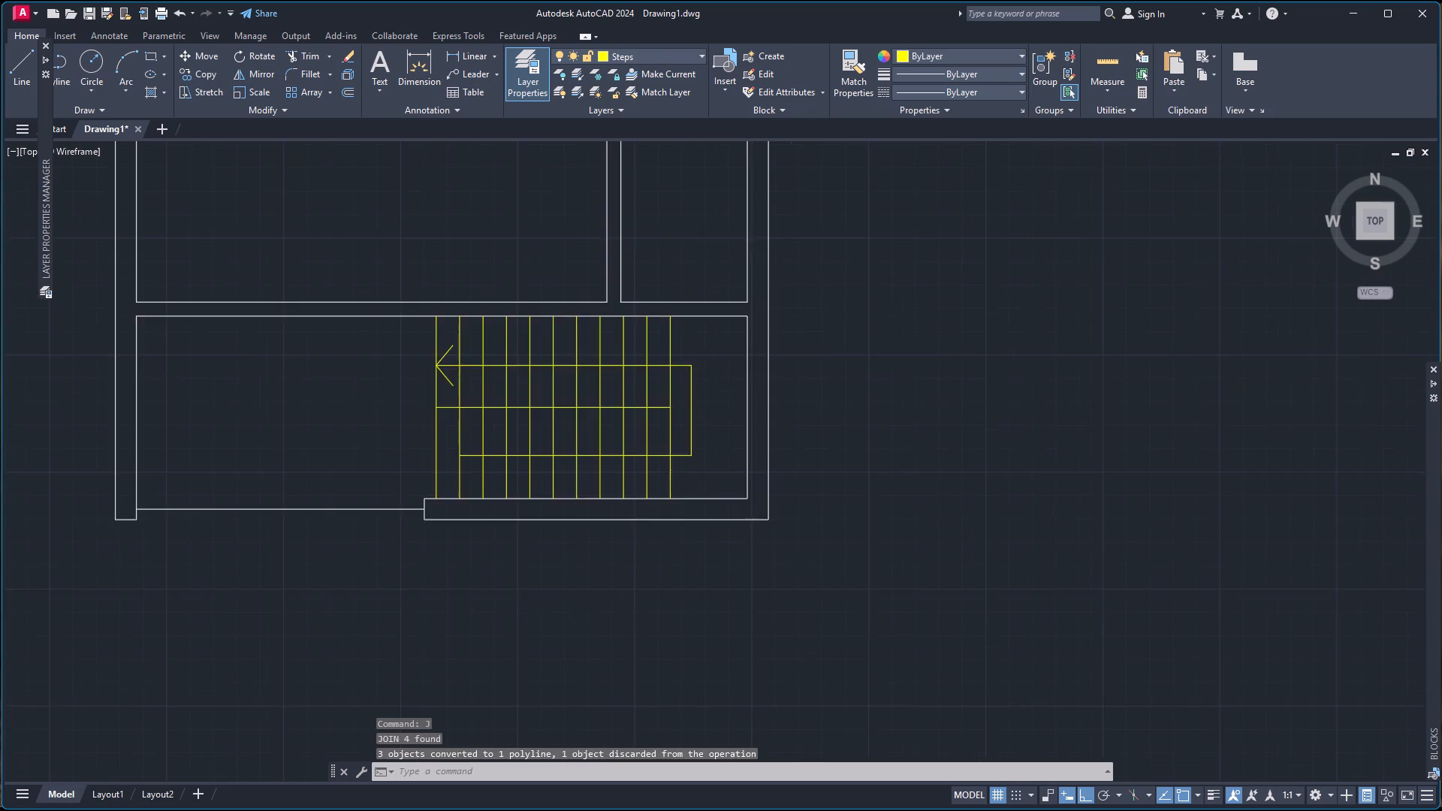
{"action": "scroll", "coordinate": [377, 360], "scroll_direction": "down", "scroll_amount": 1}
{"action": "scroll", "coordinate": [365, 228], "scroll_direction": "up", "scroll_amount": 3}
{"action": "scroll", "coordinate": [366, 267], "scroll_direction": "down", "scroll_amount": 1}
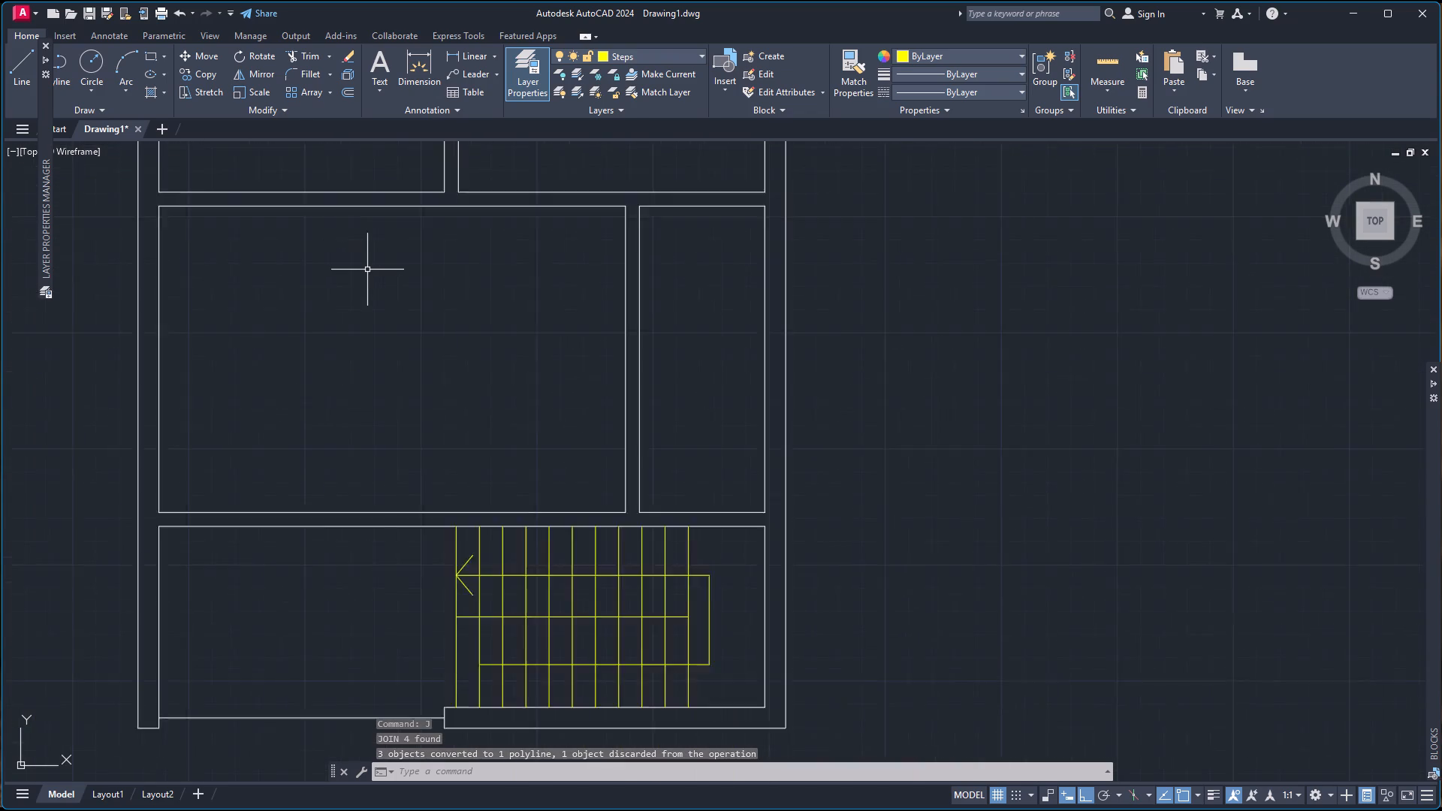
{"action": "scroll", "coordinate": [367, 270], "scroll_direction": "down", "scroll_amount": 1}
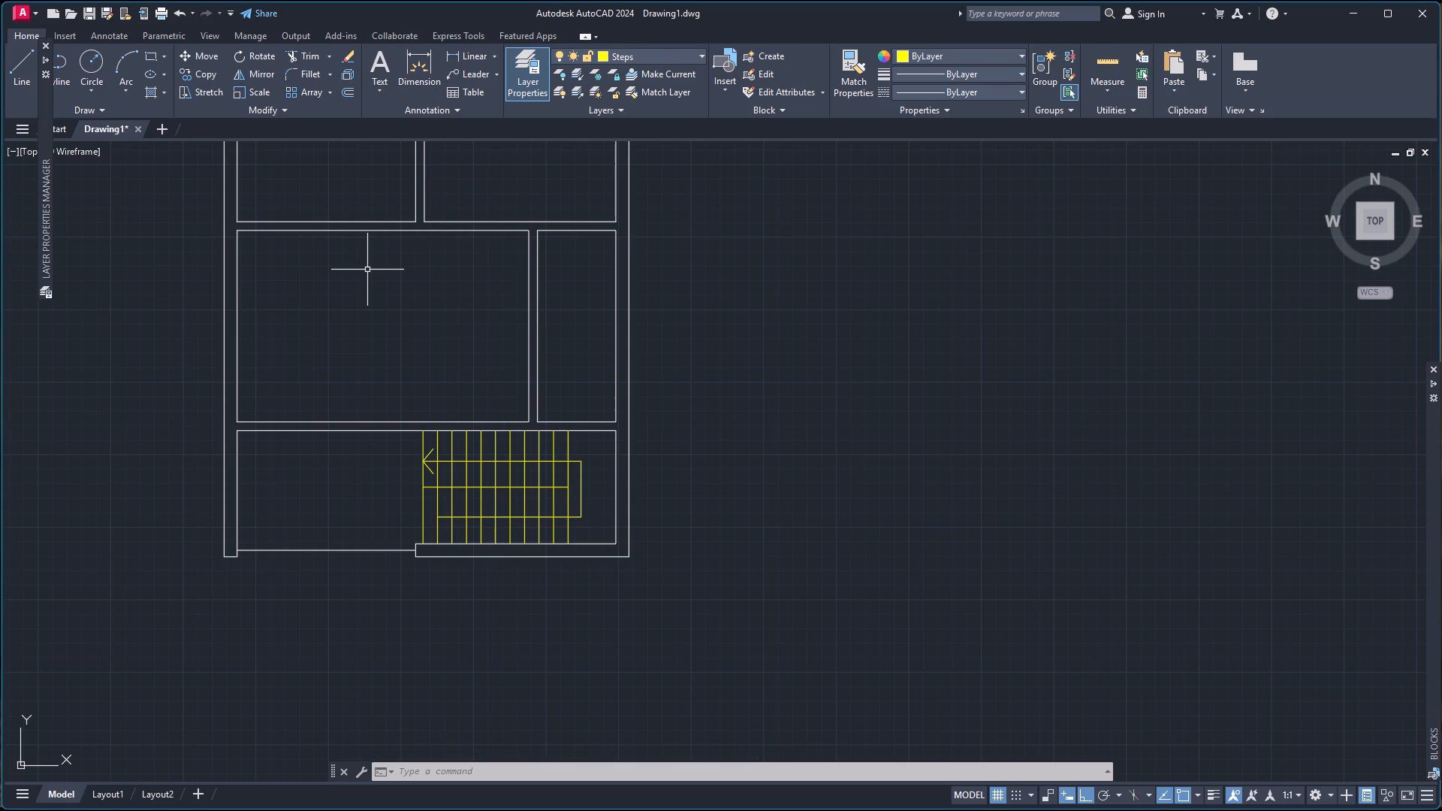
{"action": "scroll", "coordinate": [367, 303], "scroll_direction": "down", "scroll_amount": 3}
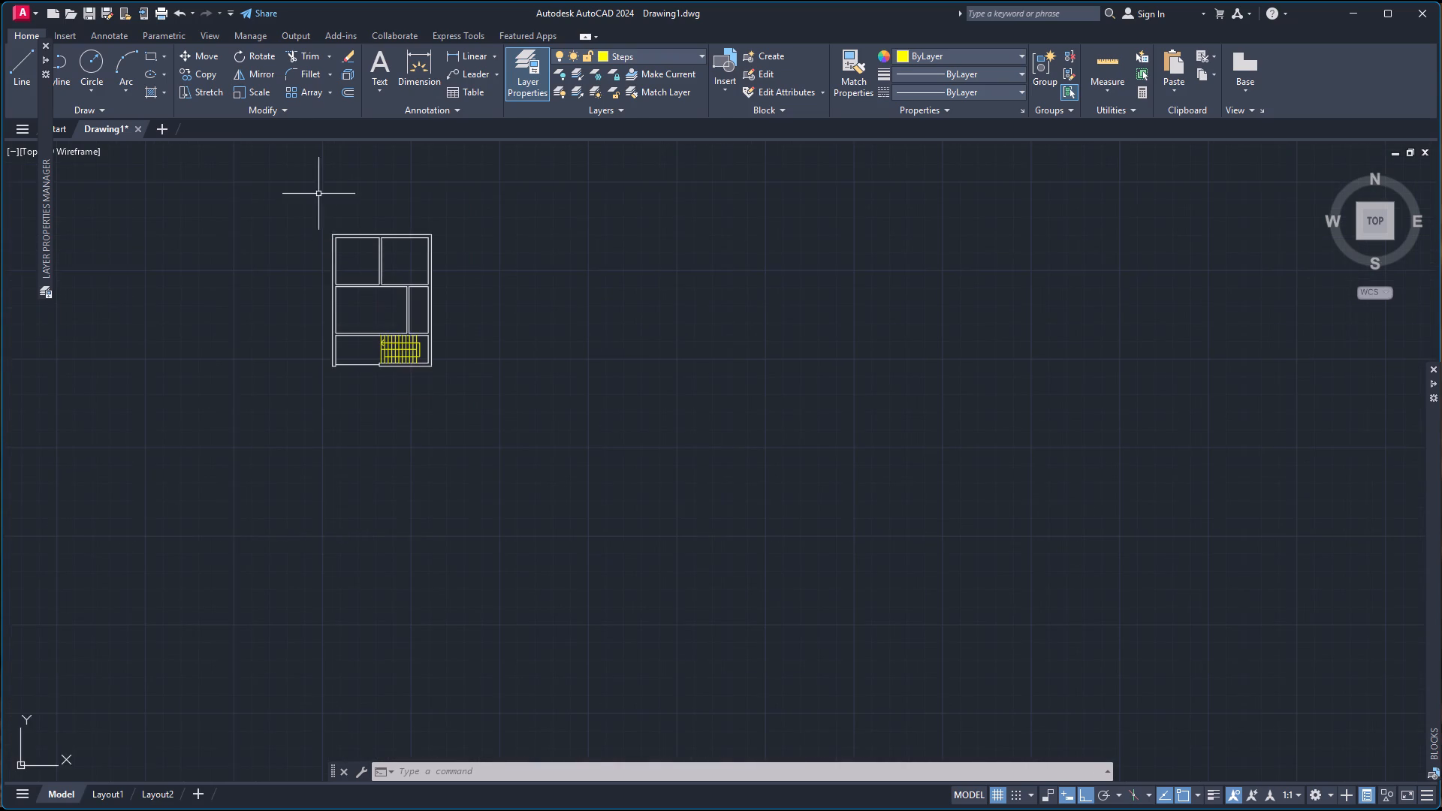
{"action": "scroll", "coordinate": [318, 194], "scroll_direction": "up", "scroll_amount": 2}
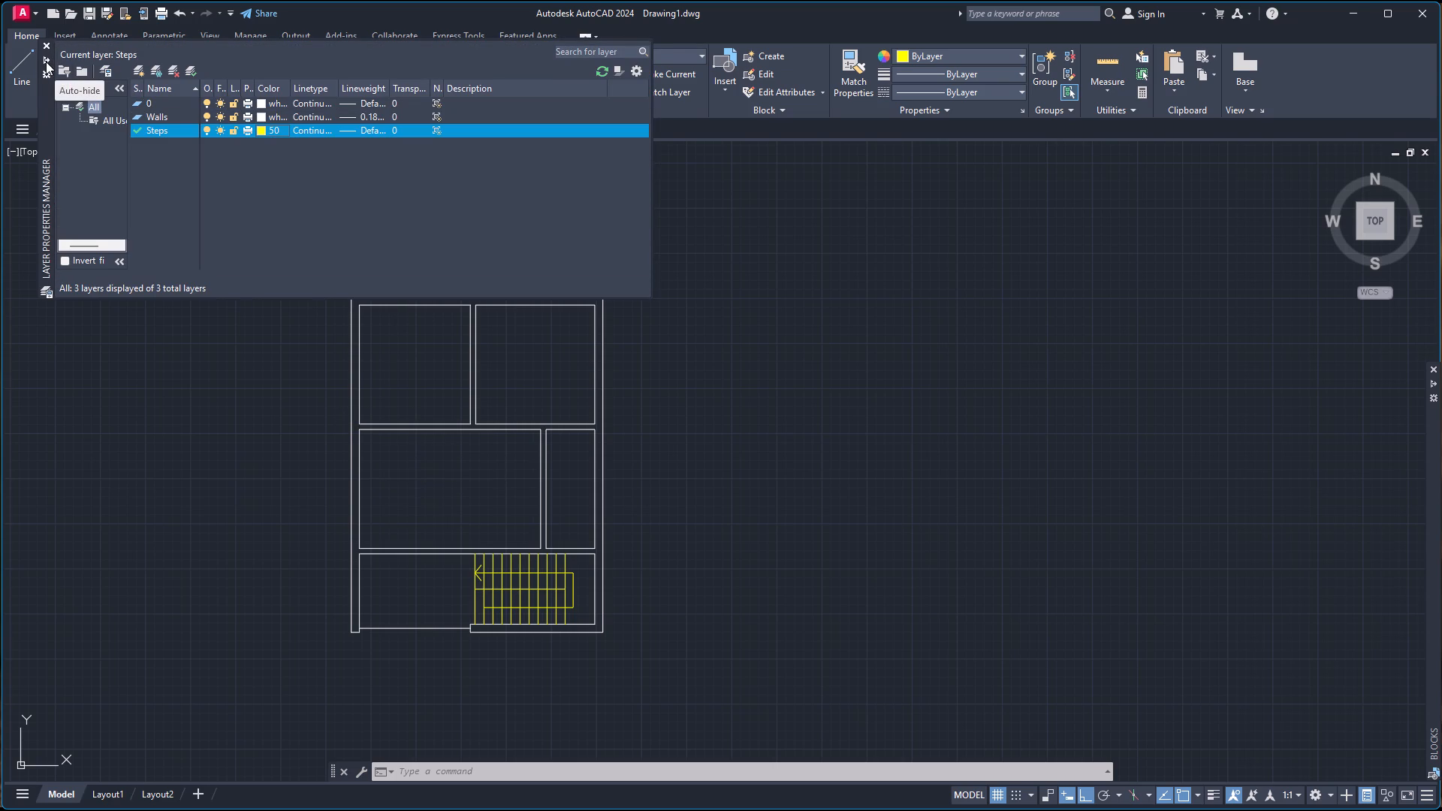
Create a layer named Windows with index colour 140 and make it the current layer.
{"action": "left_click", "coordinate": [141, 70]}
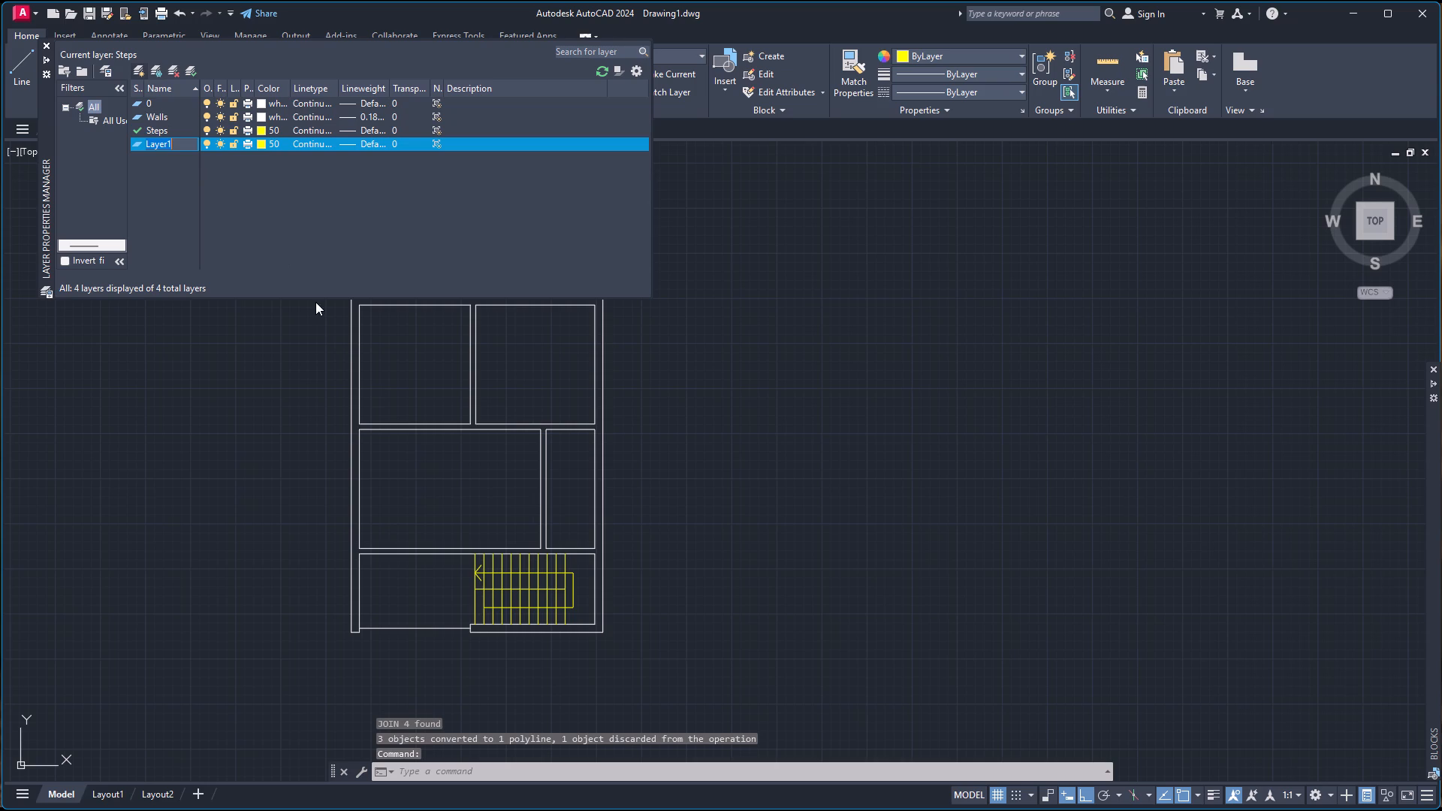
{"action": "type", "text": "Windows"}
{"action": "key", "text": "Return"}
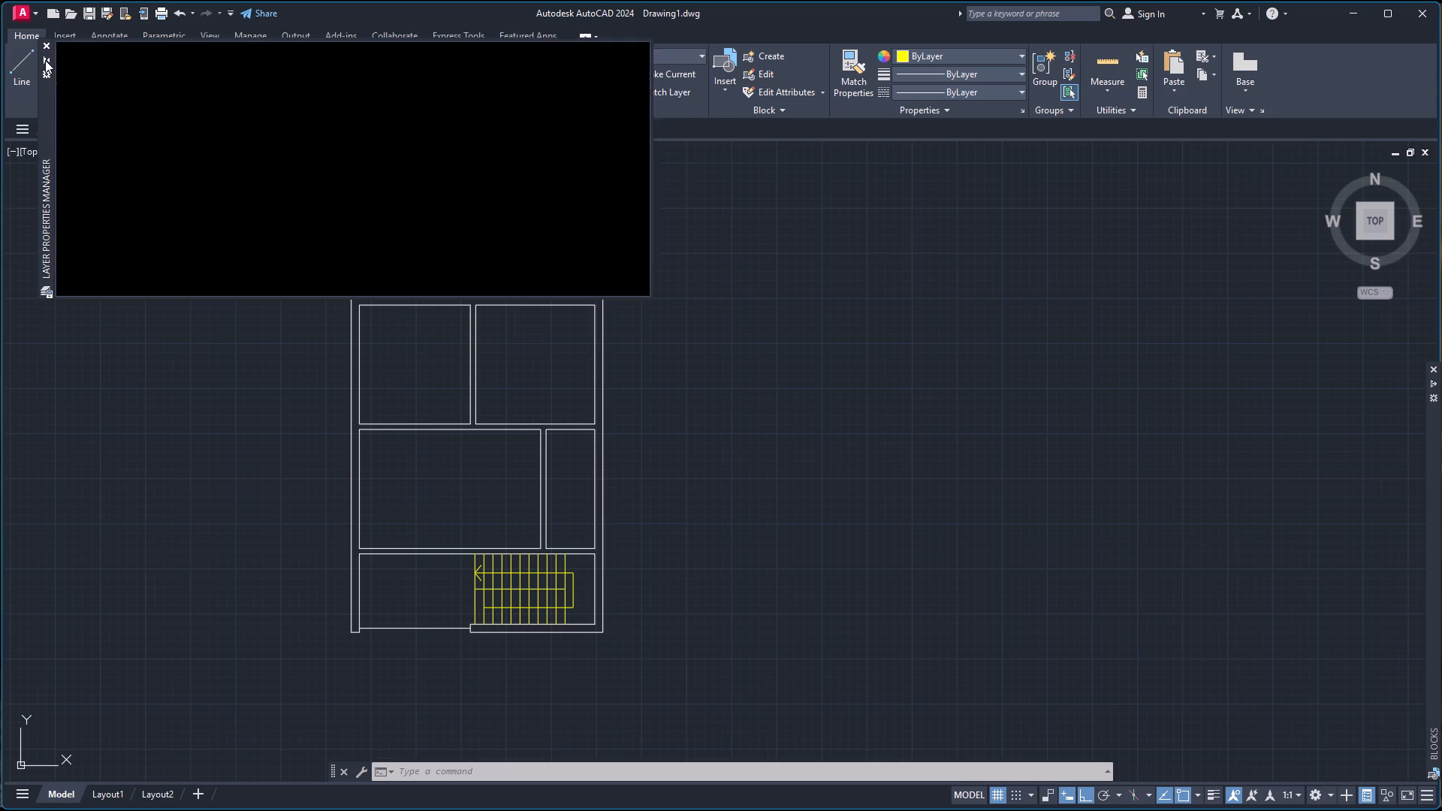
{"action": "left_click", "coordinate": [45, 60]}
{"action": "double_click", "coordinate": [262, 144]}
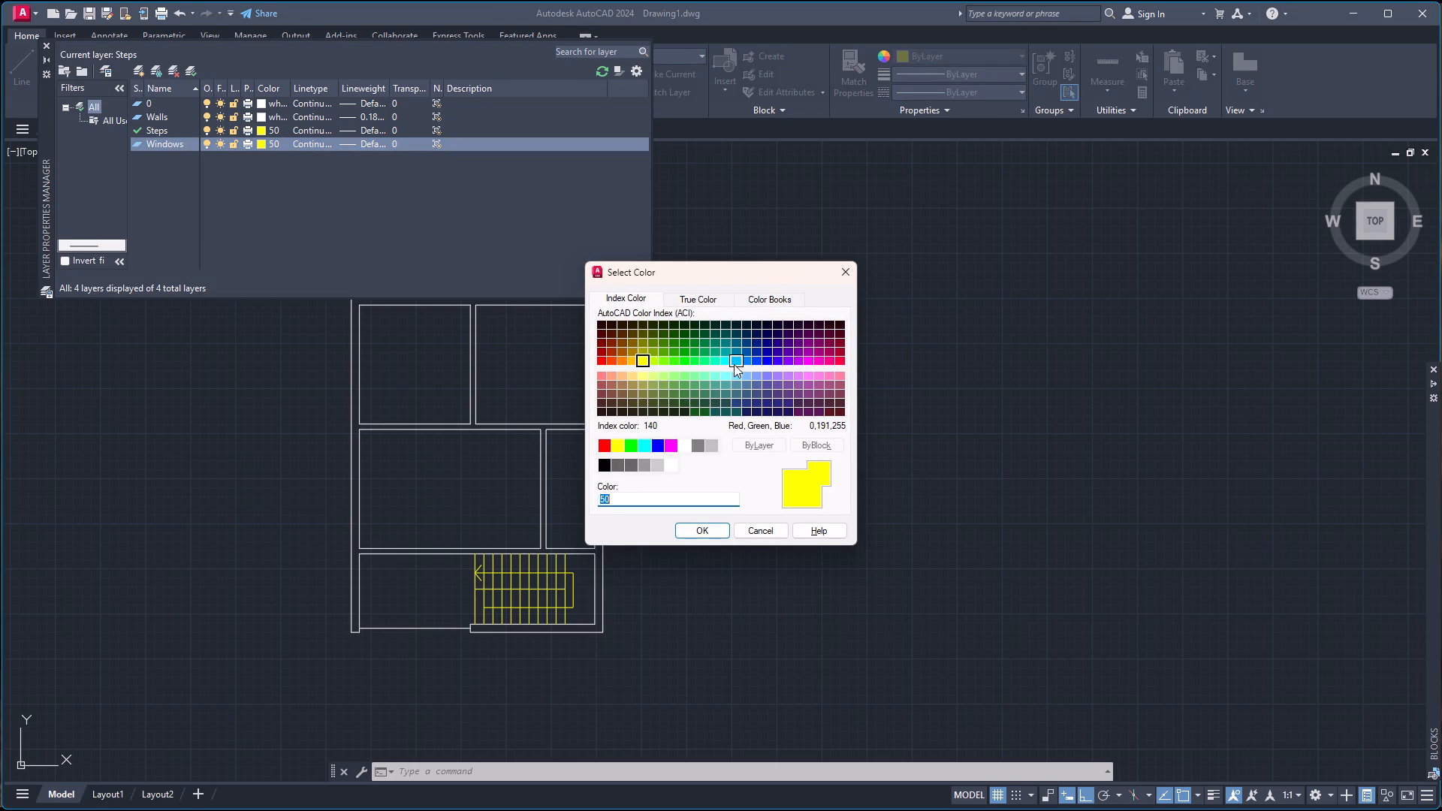
{"action": "left_click", "coordinate": [735, 359]}
{"action": "left_click", "coordinate": [707, 530]}
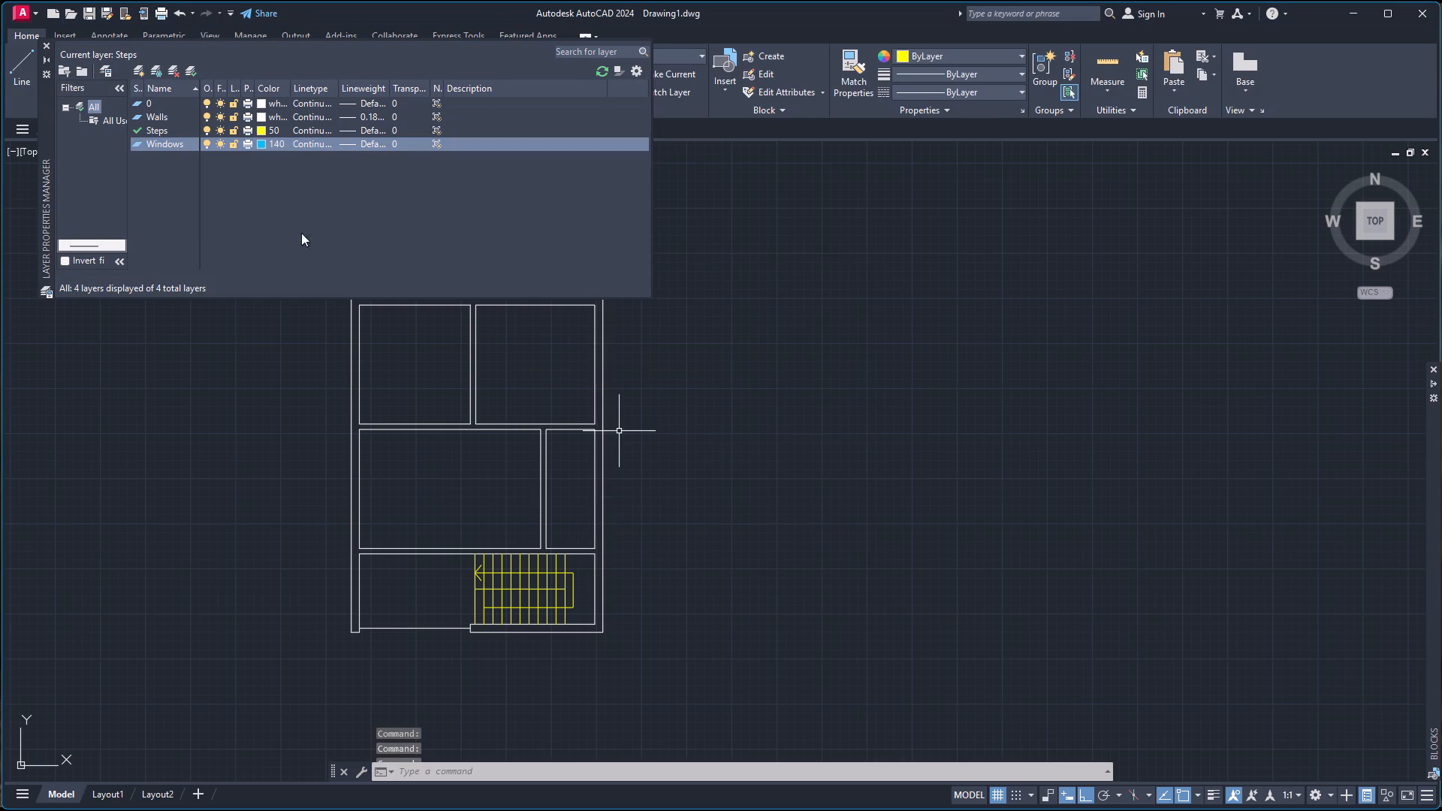
{"action": "double_click", "coordinate": [157, 140]}
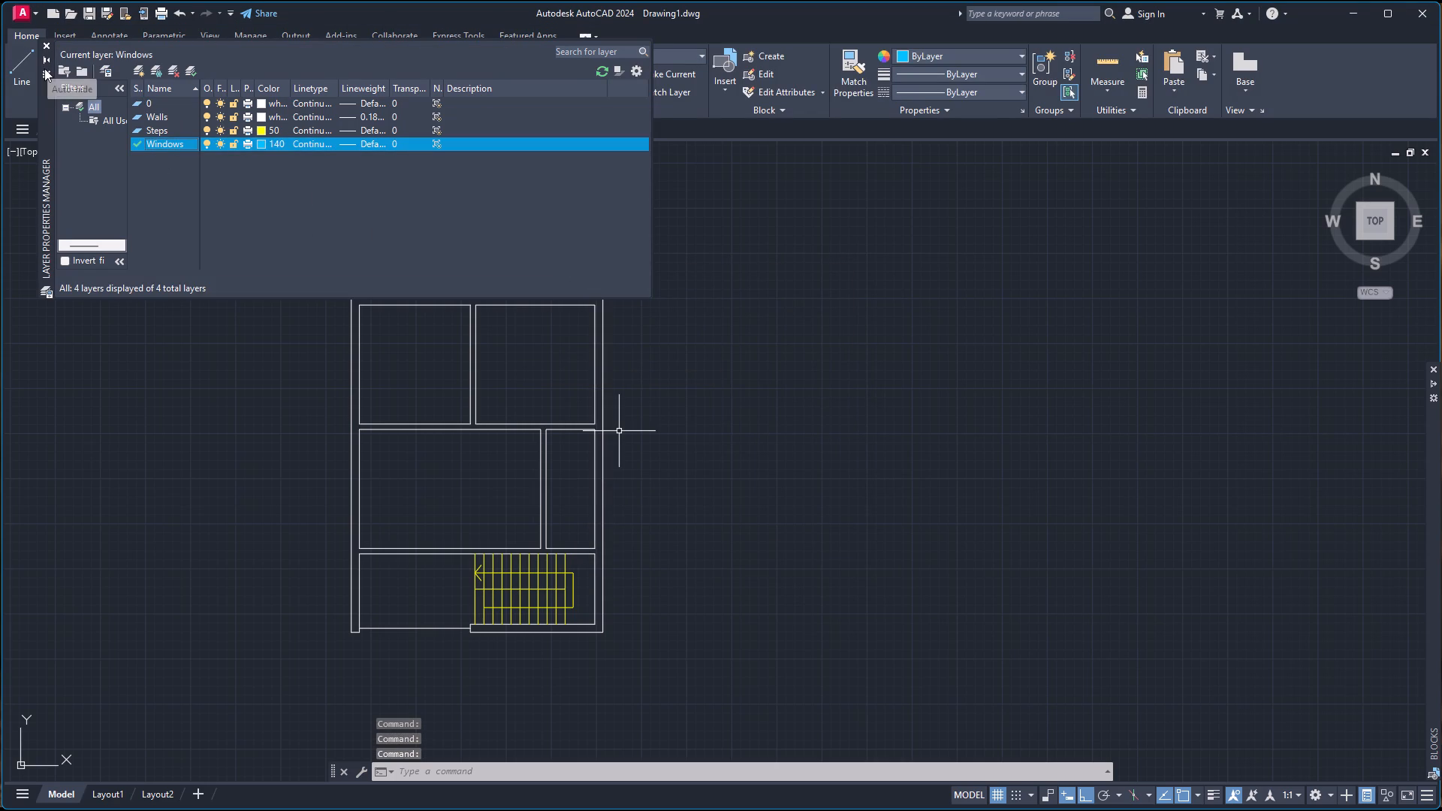
{"action": "left_click", "coordinate": [47, 56]}
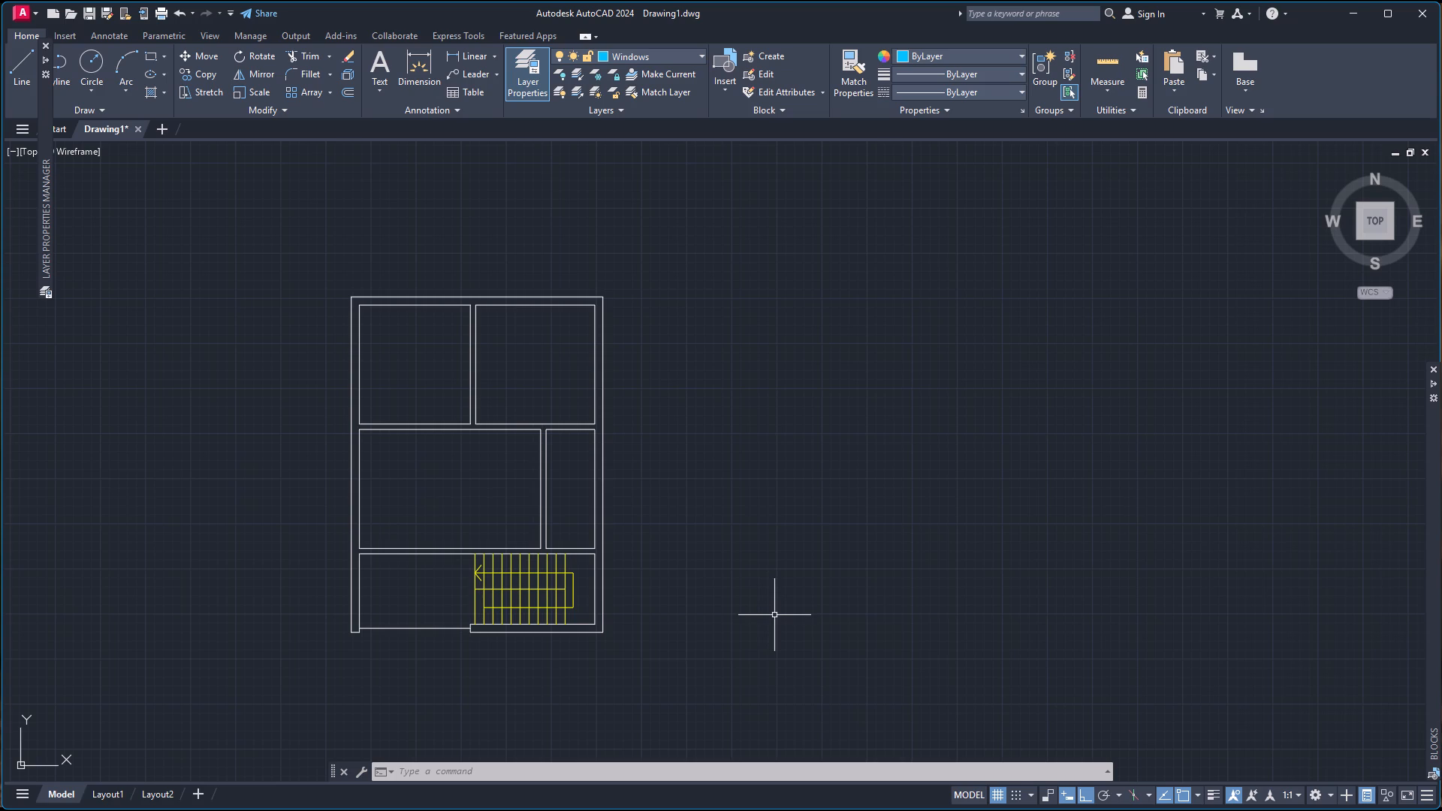
Draw a 4' by 6" horizontal rectangle for the window in the empty space outside the plan's right-hand outer wall.
{"action": "left_click", "coordinate": [716, 503]}
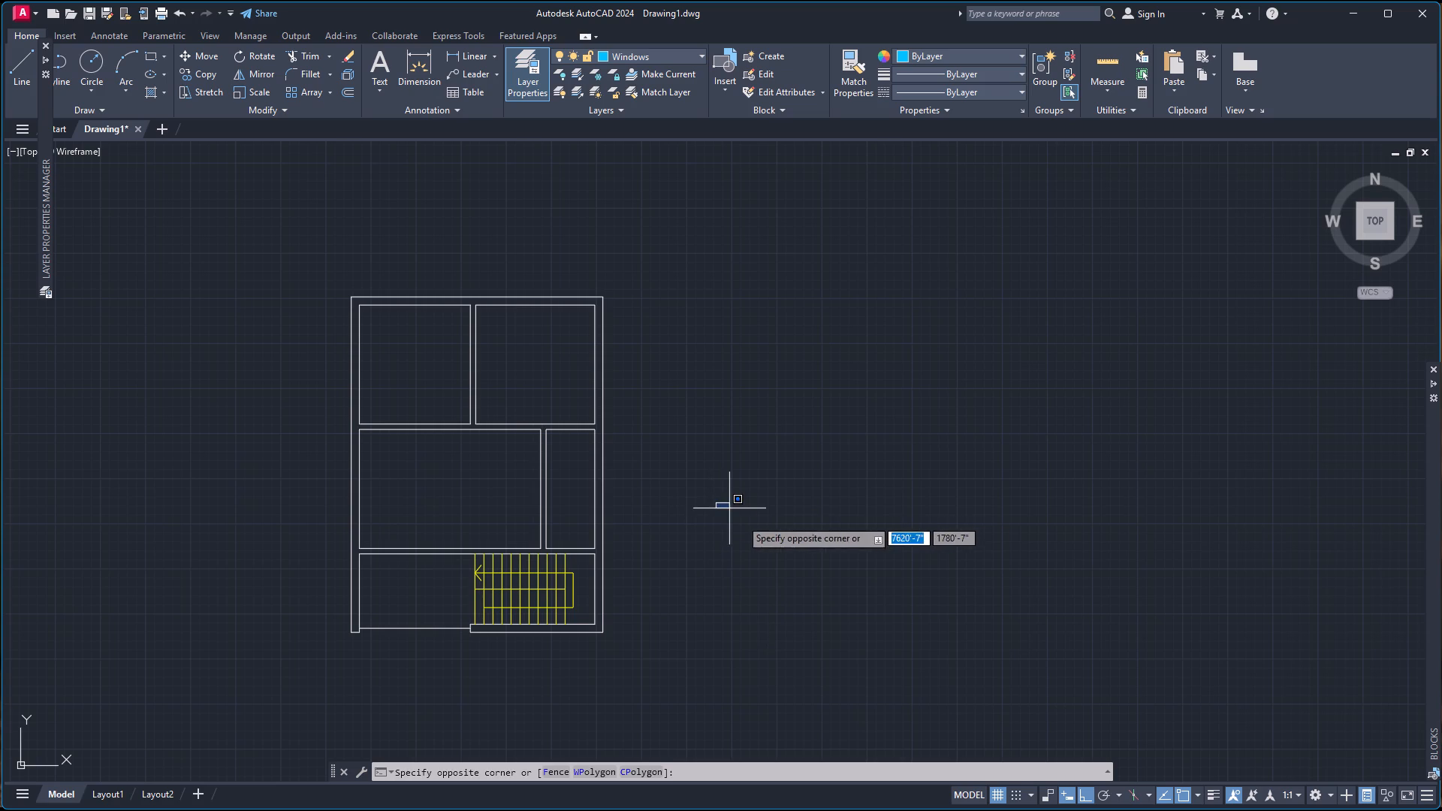
{"action": "left_click", "coordinate": [741, 519]}
{"action": "key", "text": "r"}
{"action": "key", "text": "e"}
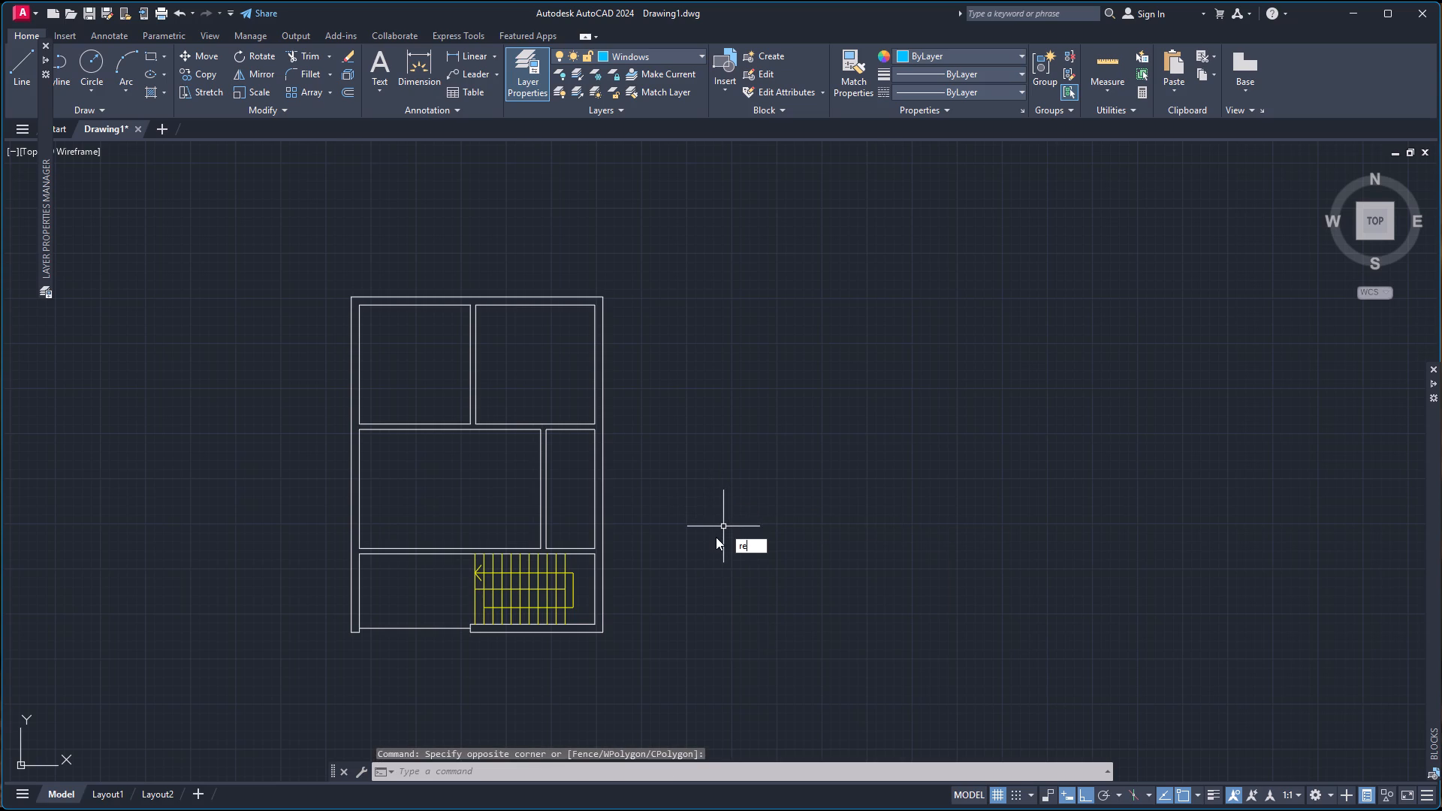
{"action": "key", "text": "c"}
{"action": "key", "text": "Return"}
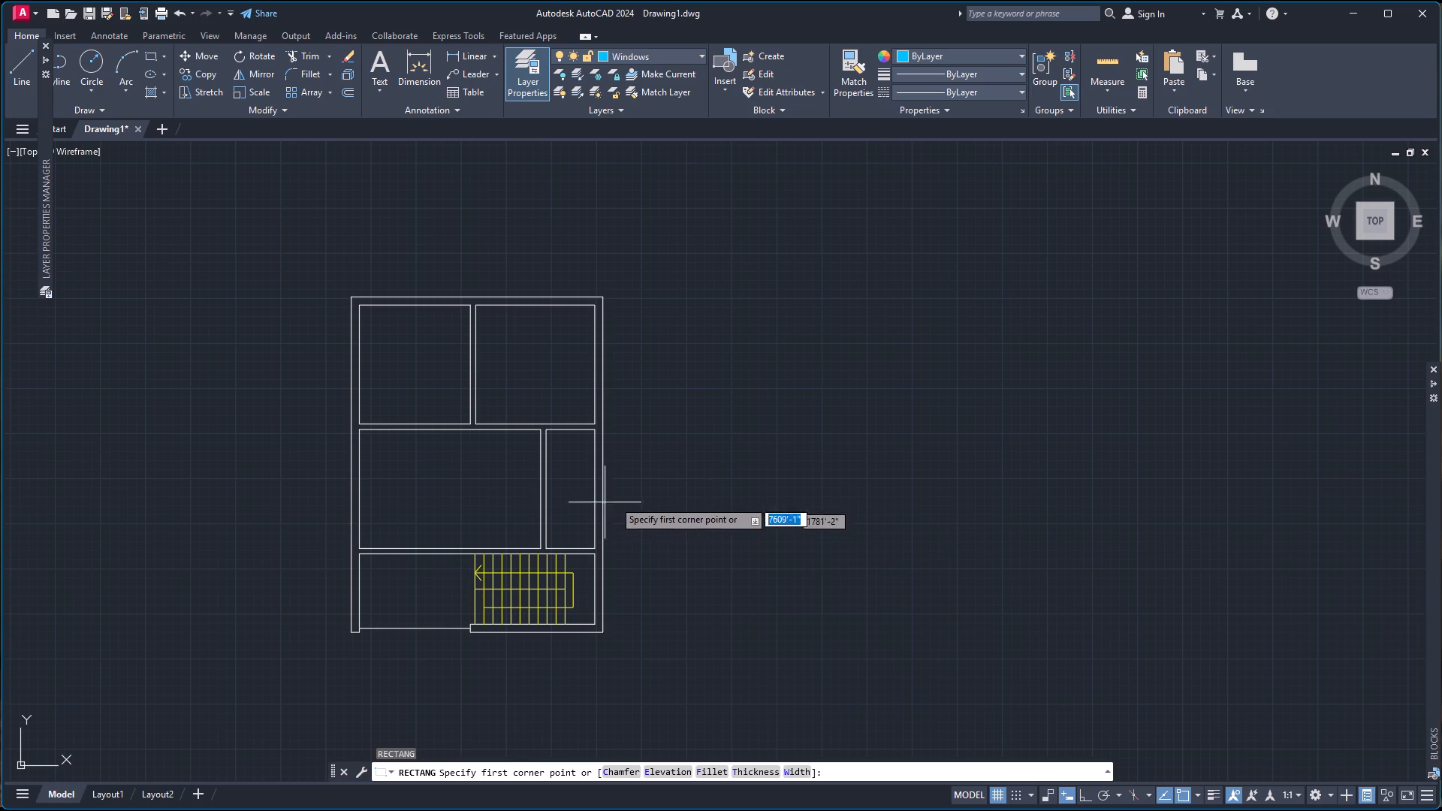
{"action": "scroll", "coordinate": [656, 498], "scroll_direction": "up", "scroll_amount": 2}
{"action": "left_click", "coordinate": [623, 499]}
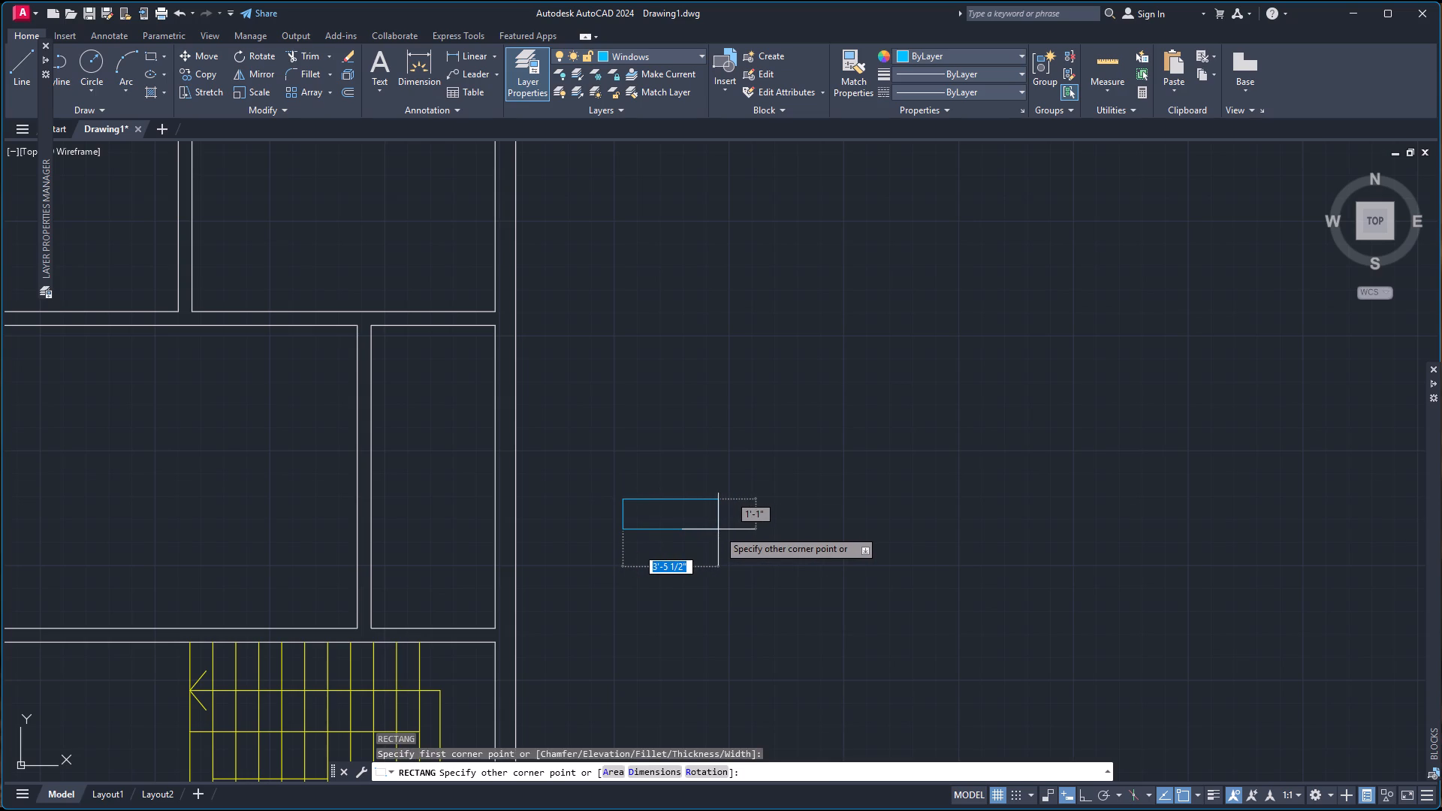
{"action": "key", "text": "4"}
{"action": "key", "text": "apostrophe"}
{"action": "key", "text": "Tab"}
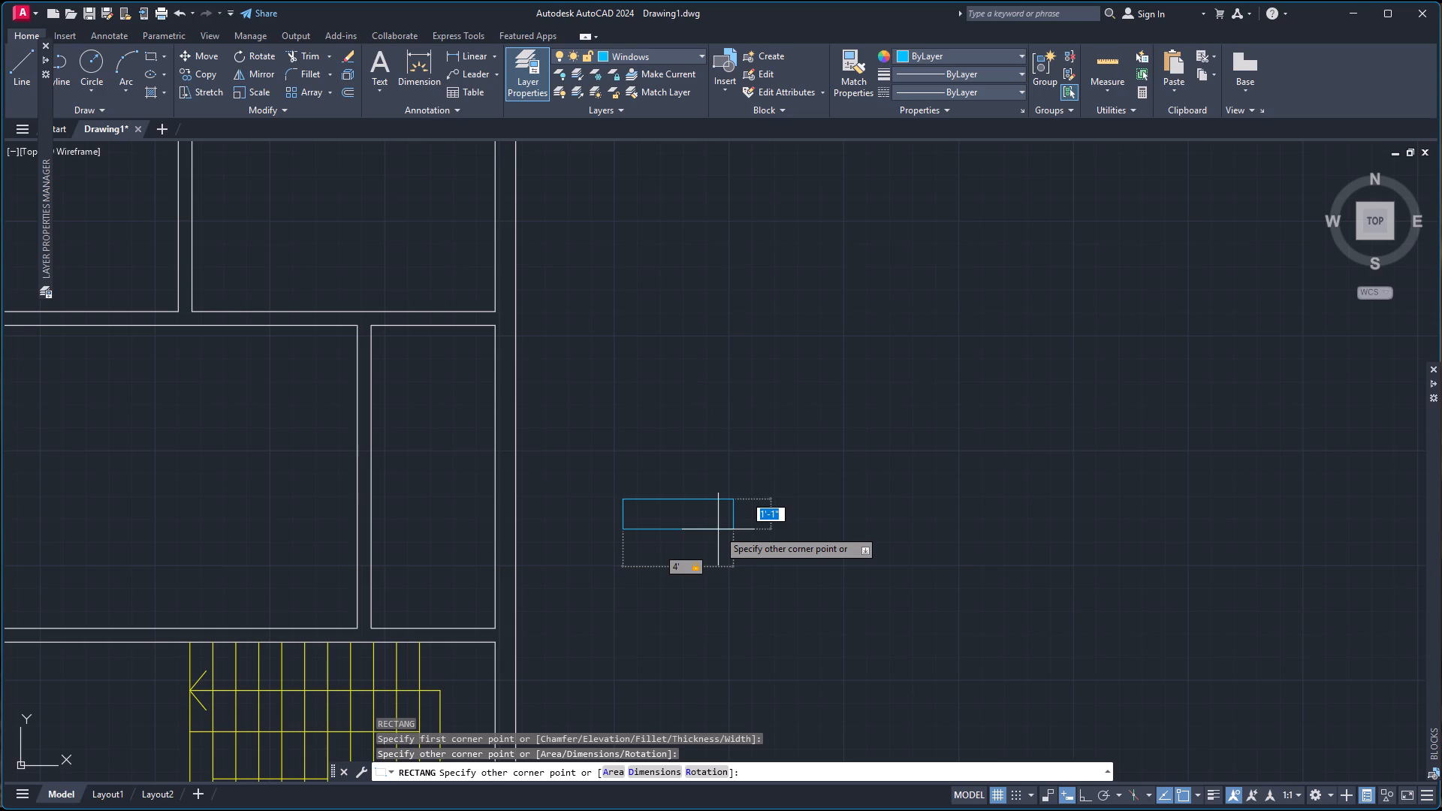
{"action": "key", "text": "6"}
{"action": "key", "text": "Return"}
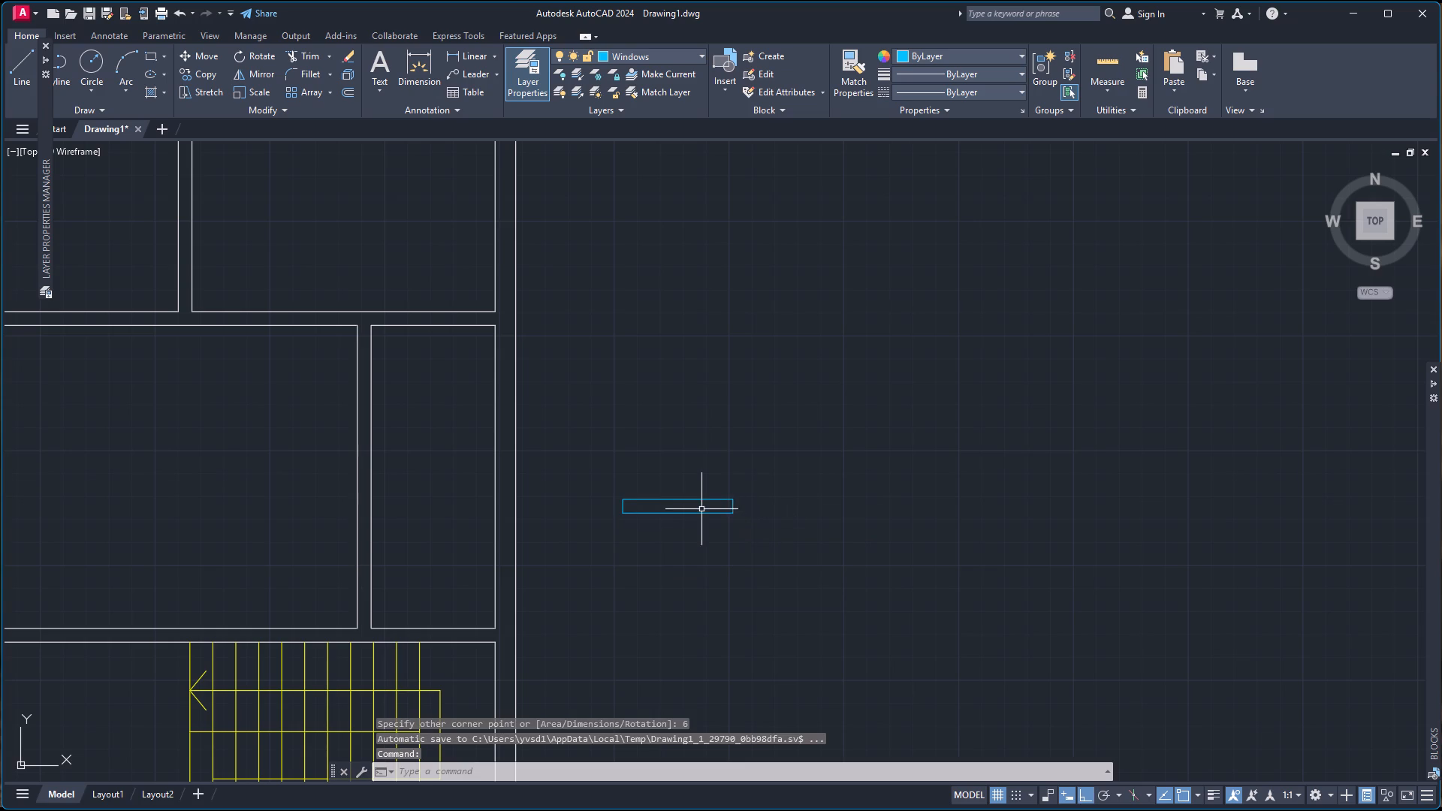
Draw a horizontal centre line through the window rectangle between the midpoints of its two short sides.
{"action": "scroll", "coordinate": [556, 547], "scroll_direction": "down", "scroll_amount": 2}
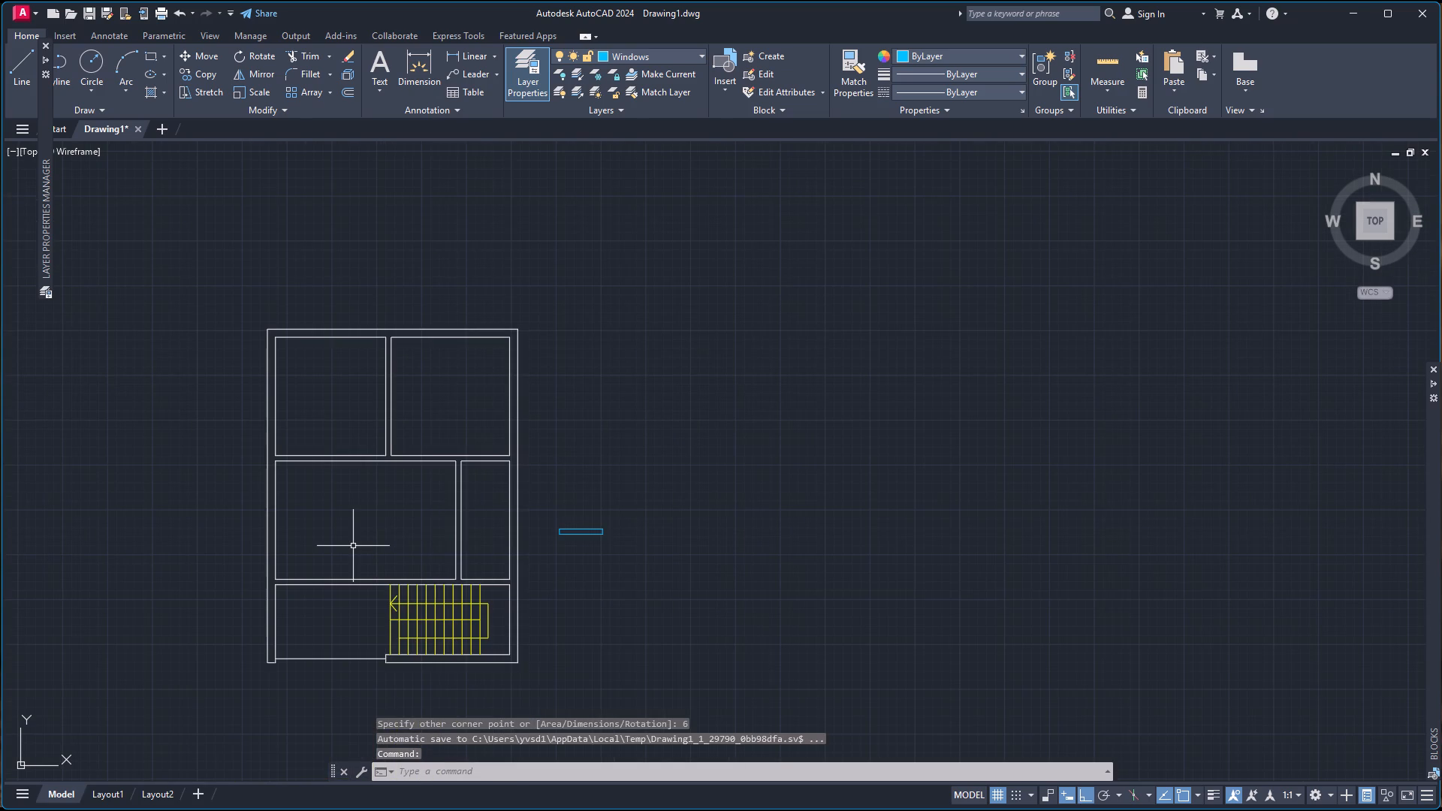
{"action": "scroll", "coordinate": [350, 546], "scroll_direction": "up", "scroll_amount": 1}
{"action": "scroll", "coordinate": [739, 529], "scroll_direction": "up", "scroll_amount": 2}
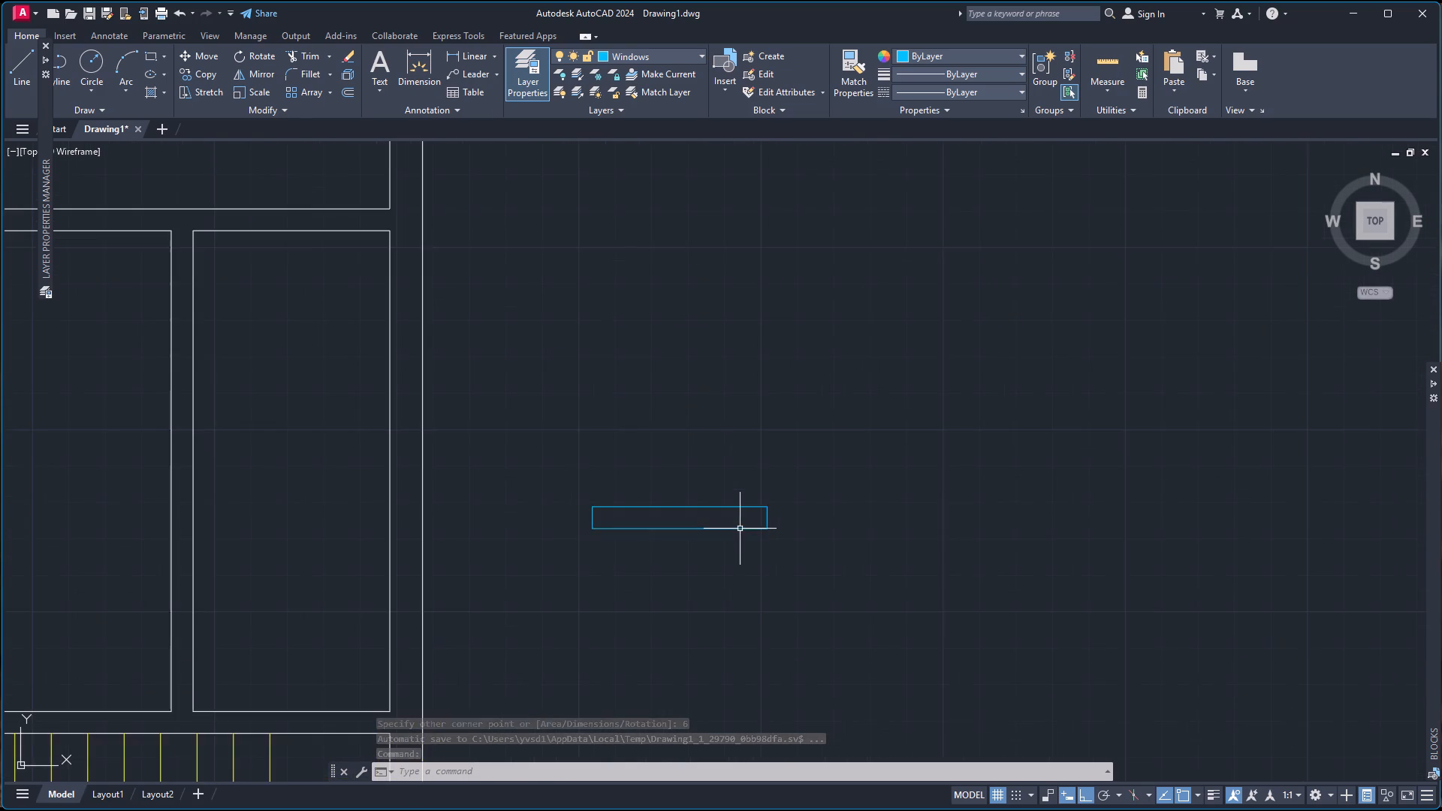
{"action": "scroll", "coordinate": [730, 523], "scroll_direction": "up", "scroll_amount": 1}
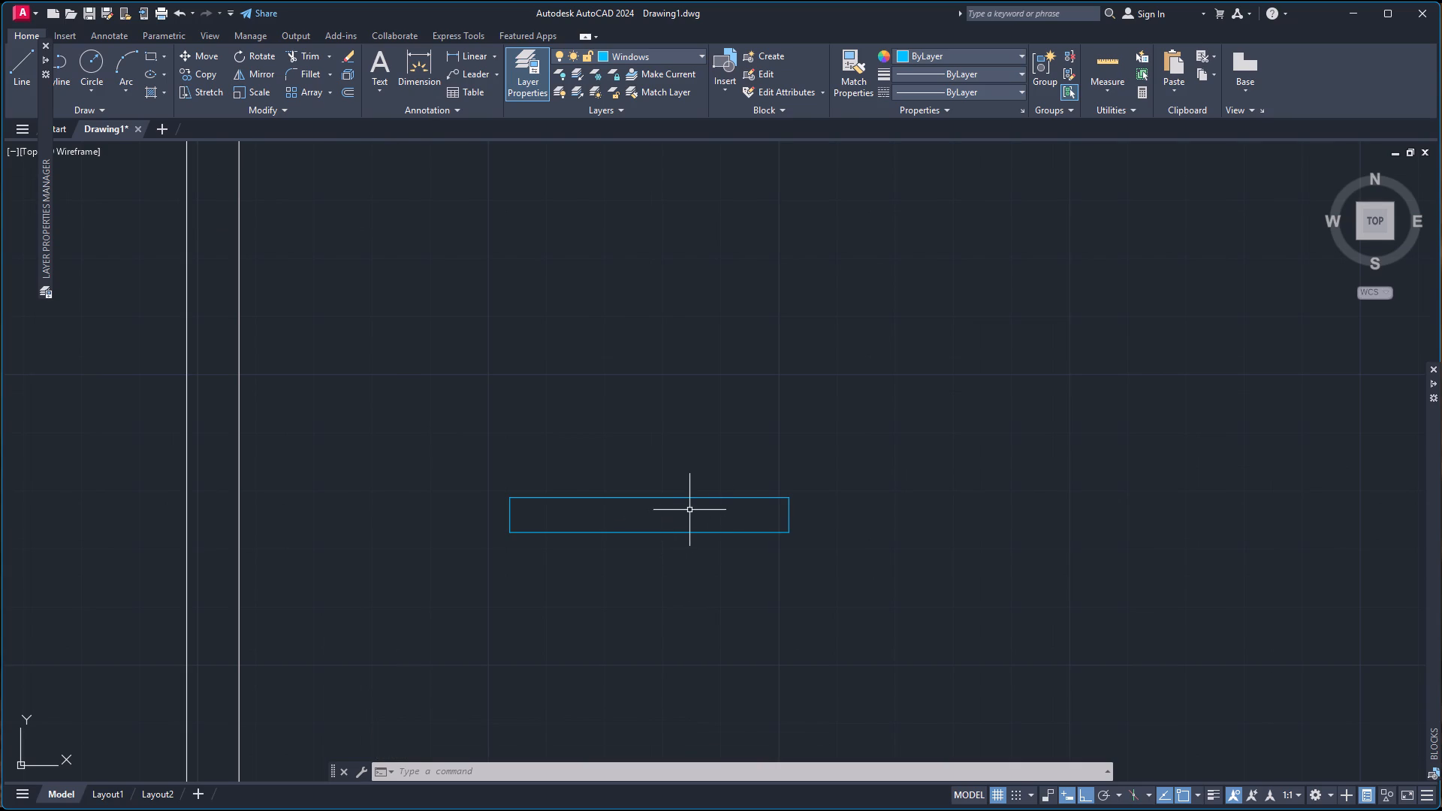
{"action": "scroll", "coordinate": [689, 510], "scroll_direction": "down", "scroll_amount": 1}
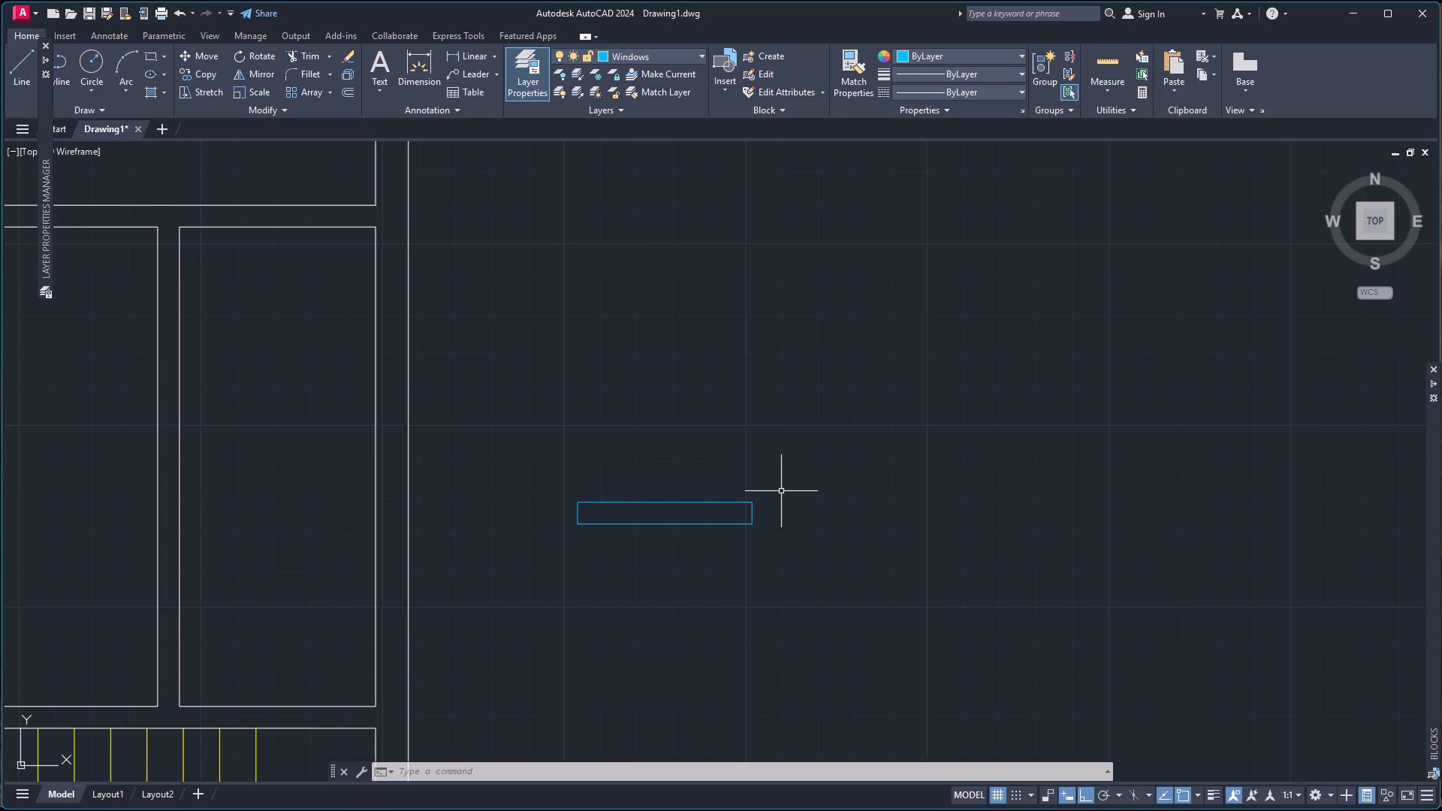
{"action": "scroll", "coordinate": [587, 538], "scroll_direction": "down", "scroll_amount": 4}
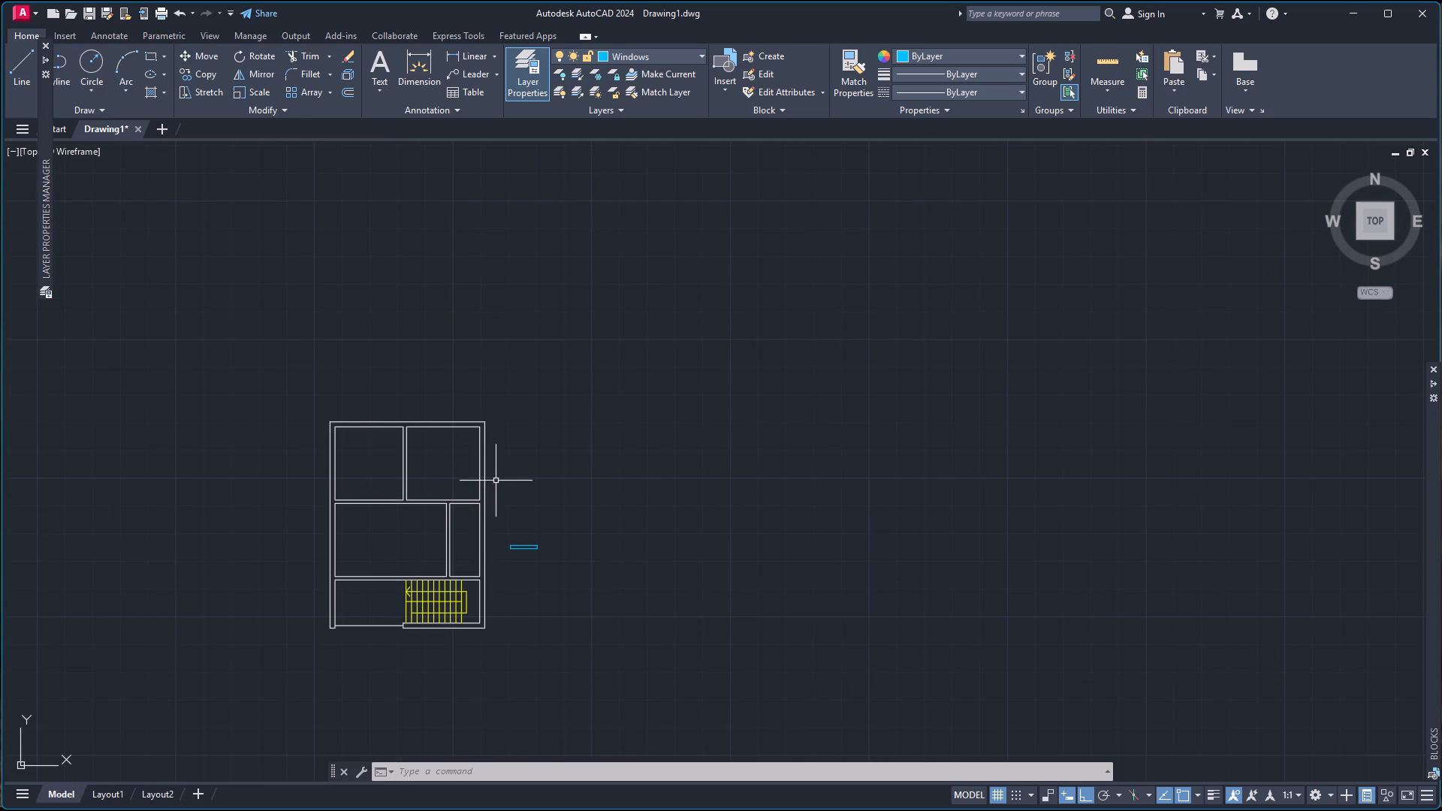
{"action": "scroll", "coordinate": [511, 553], "scroll_direction": "up", "scroll_amount": 4}
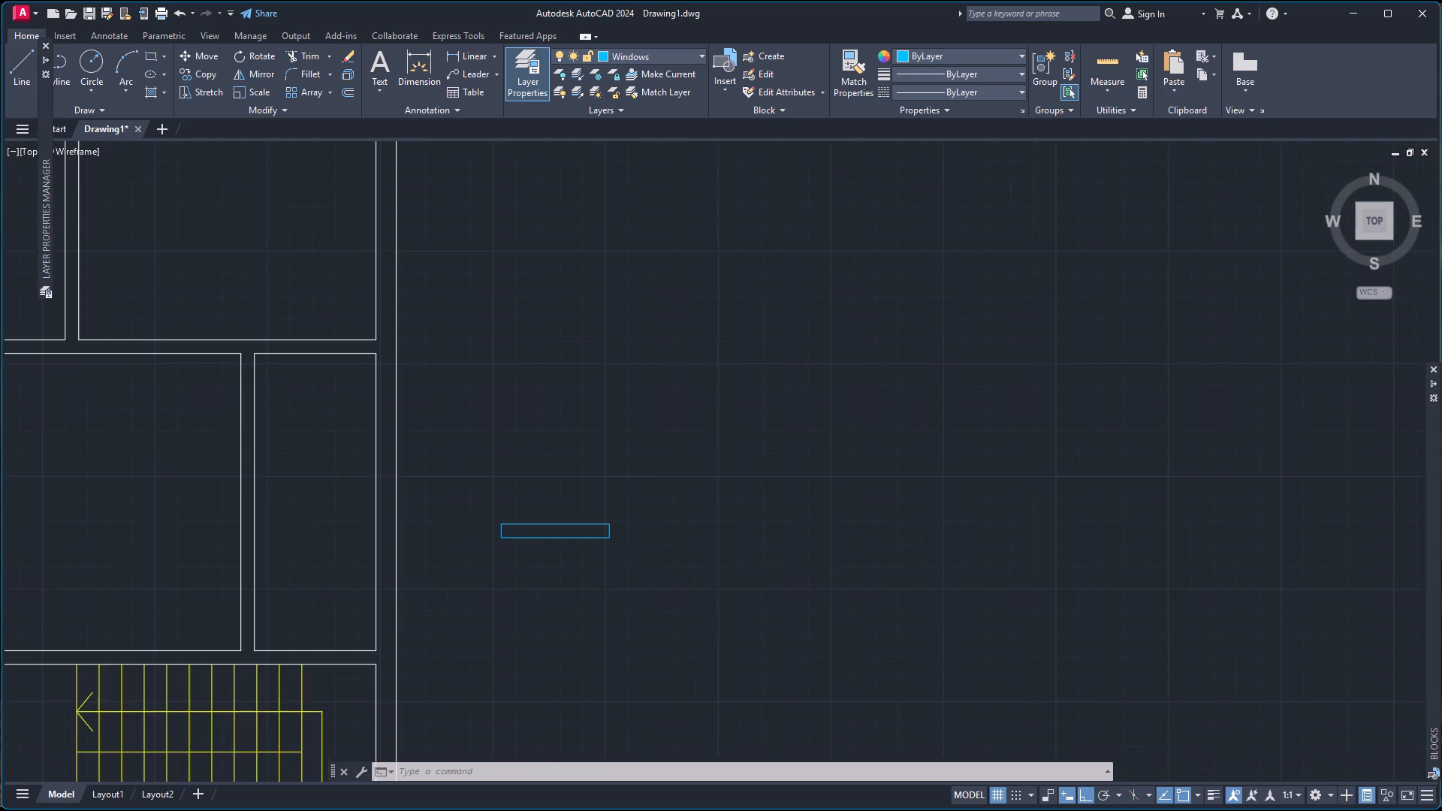
{"action": "scroll", "coordinate": [462, 499], "scroll_direction": "up", "scroll_amount": 2}
{"action": "scroll", "coordinate": [548, 537], "scroll_direction": "up", "scroll_amount": 2}
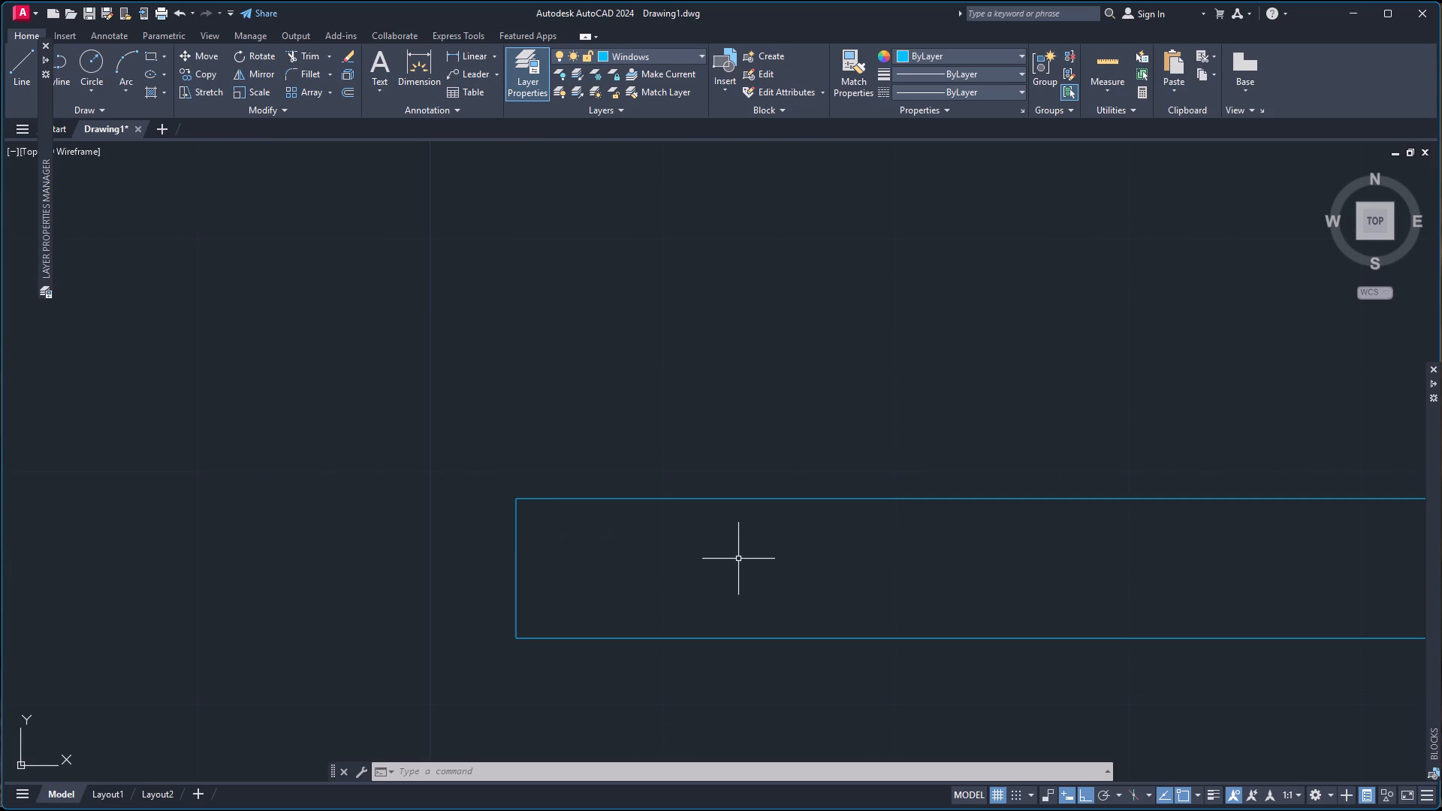
{"action": "key", "text": "l"}
{"action": "key", "text": "Return"}
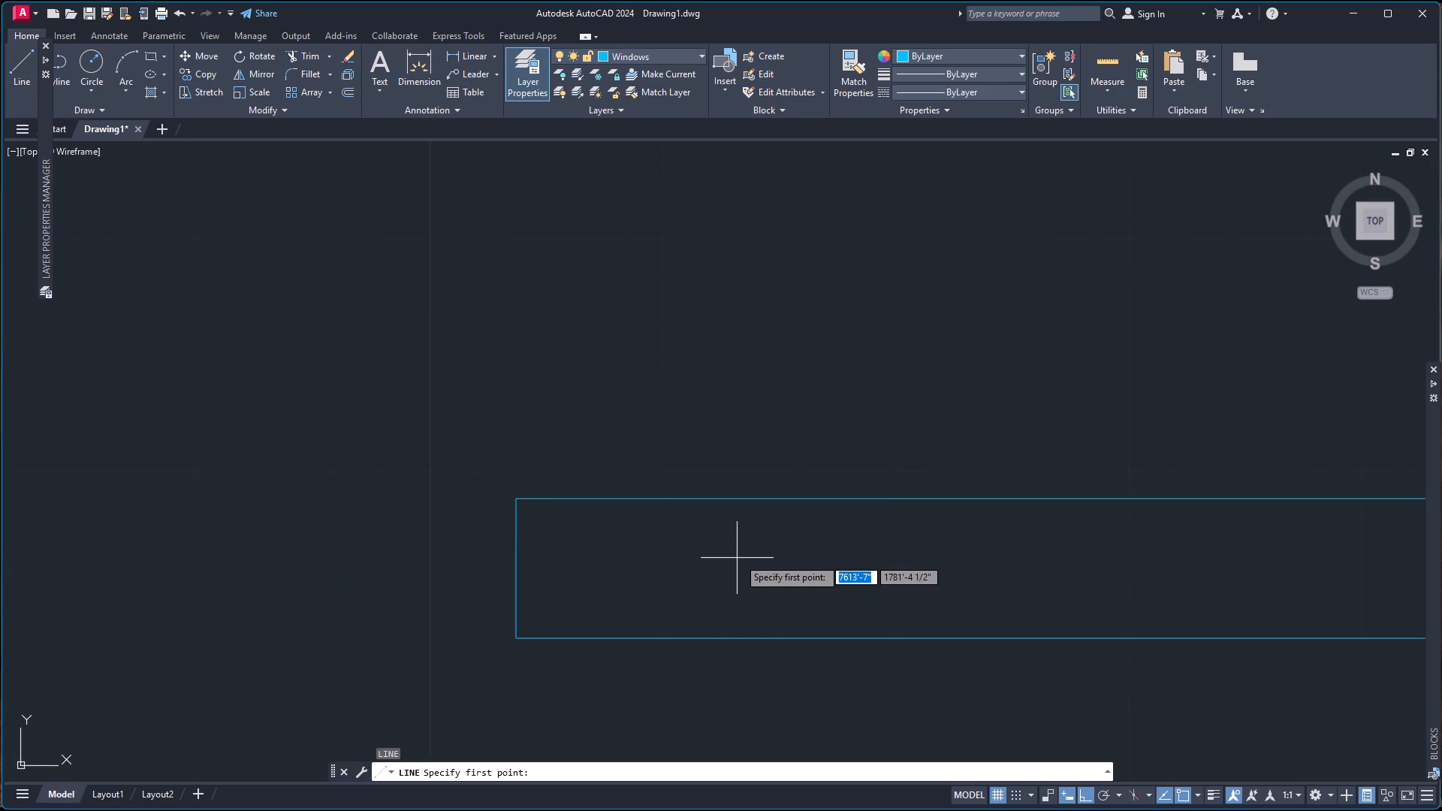
{"action": "scroll", "coordinate": [740, 558], "scroll_direction": "down", "scroll_amount": 2}
{"action": "left_click", "coordinate": [651, 558]}
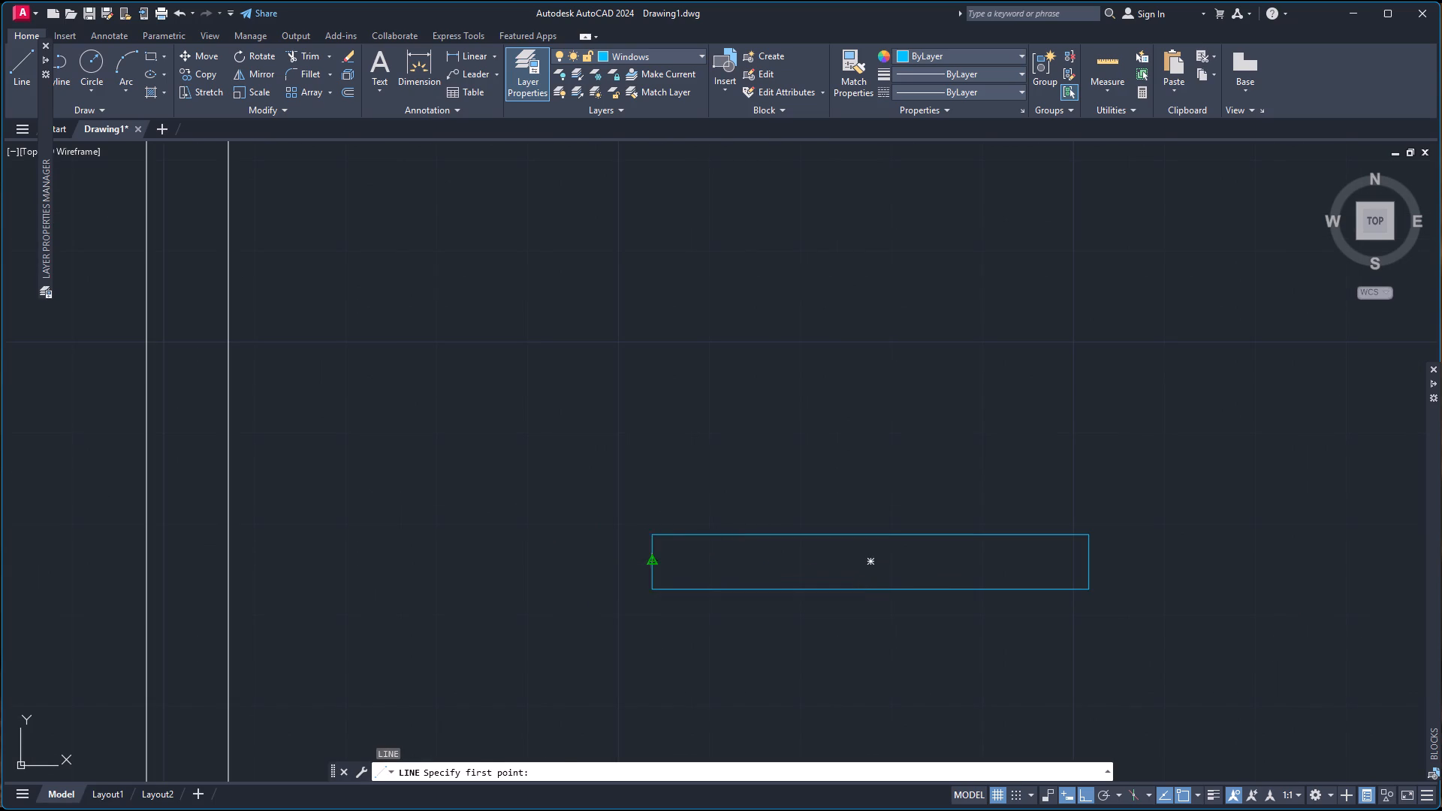
{"action": "left_click", "coordinate": [1090, 563]}
{"action": "key", "text": "Escape"}
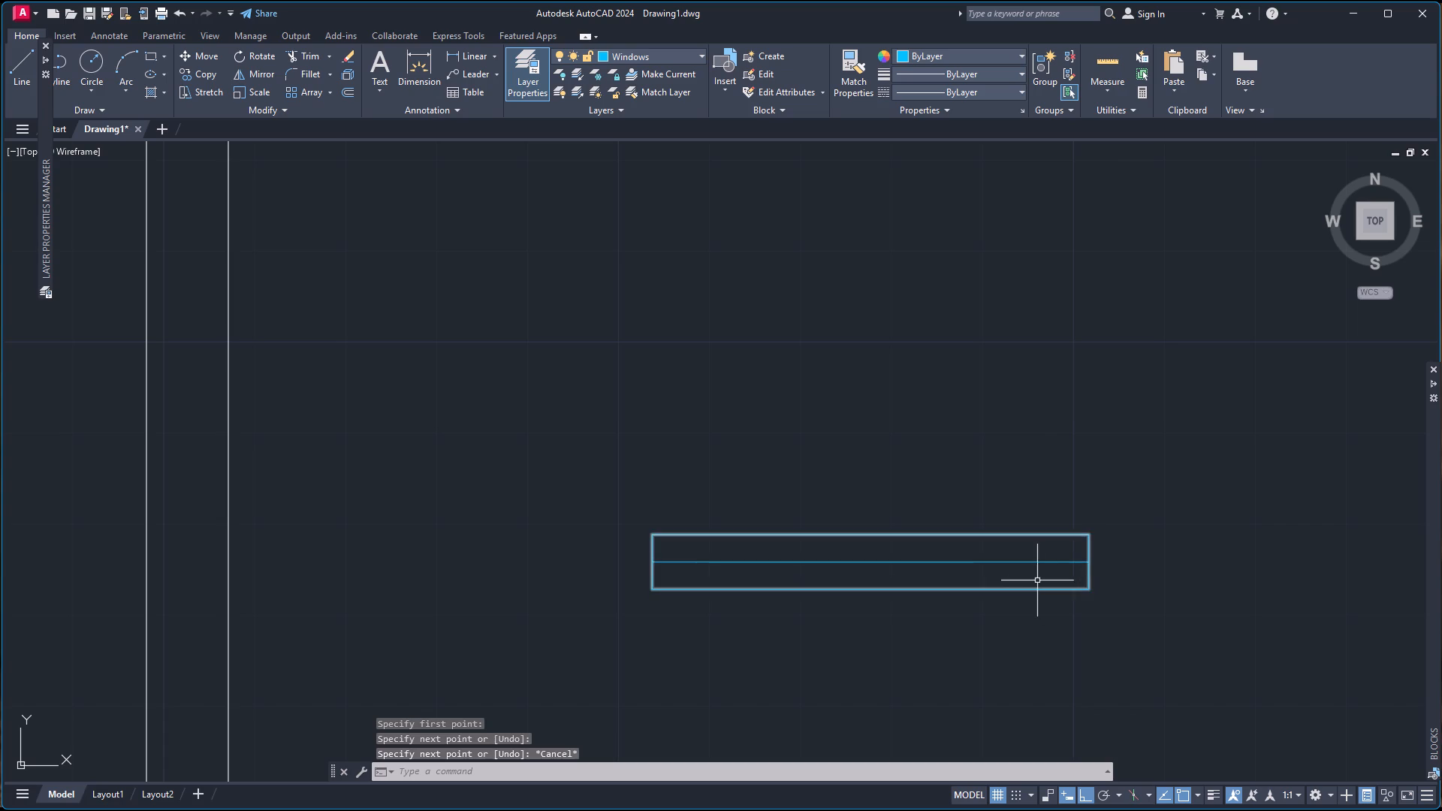
Offset the window's horizontal centre line by 1" to both sides, above and below it.
{"action": "key", "text": "o"}
{"action": "key", "text": "Return"}
{"action": "key", "text": "Return"}
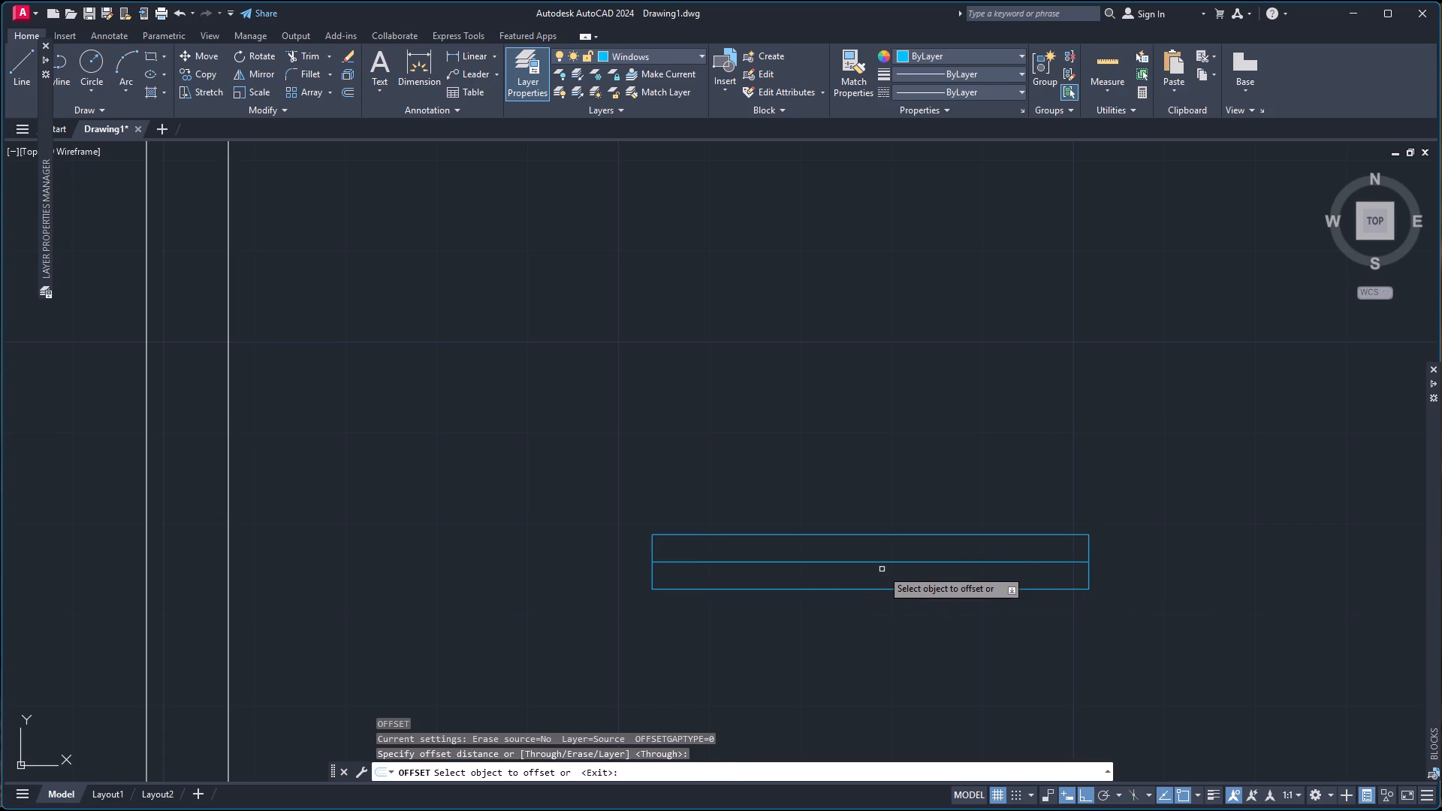
{"action": "left_click", "coordinate": [871, 563]}
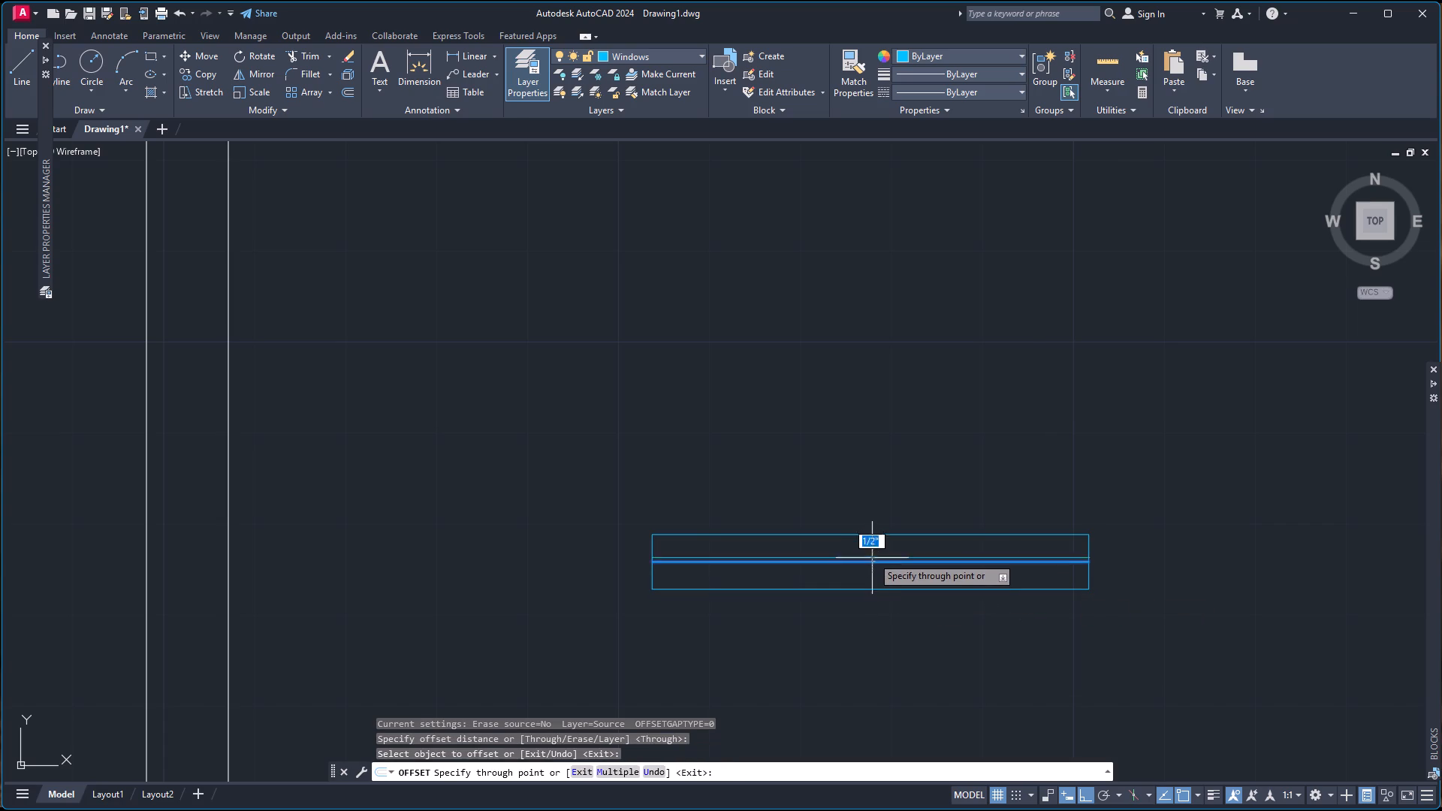
{"action": "key", "text": "1"}
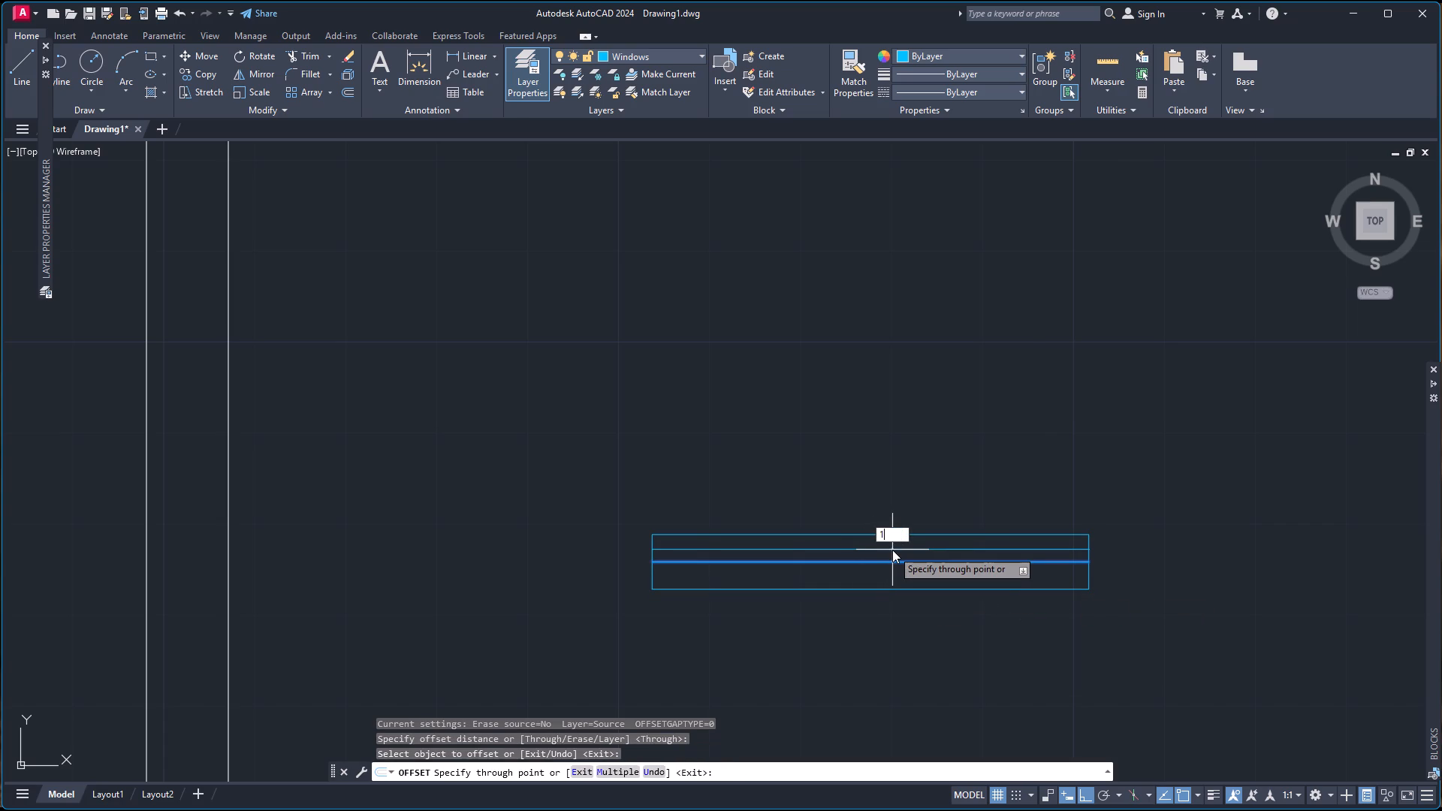
{"action": "key", "text": "Return"}
{"action": "left_click", "coordinate": [885, 562]}
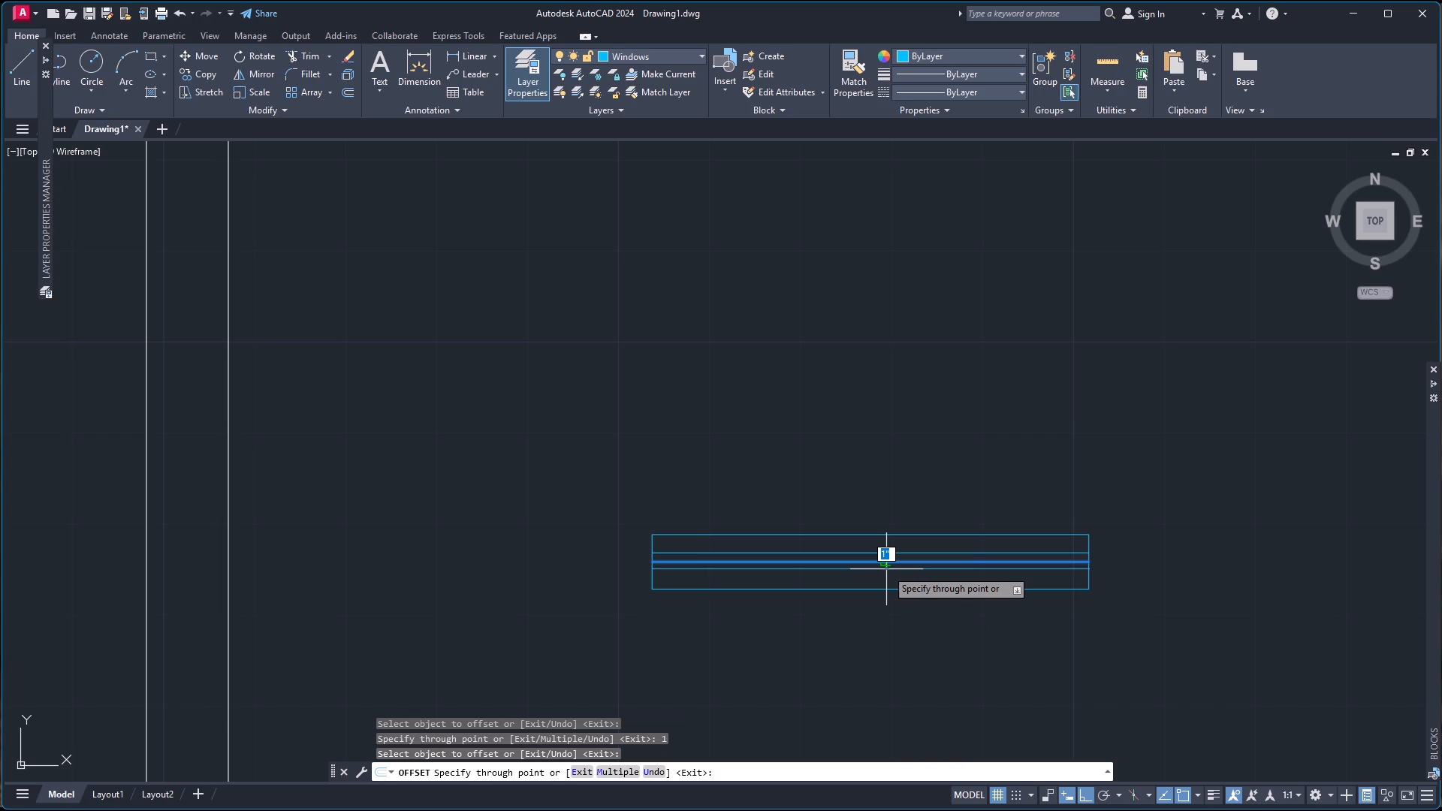
{"action": "key", "text": "1"}
{"action": "key", "text": "Return"}
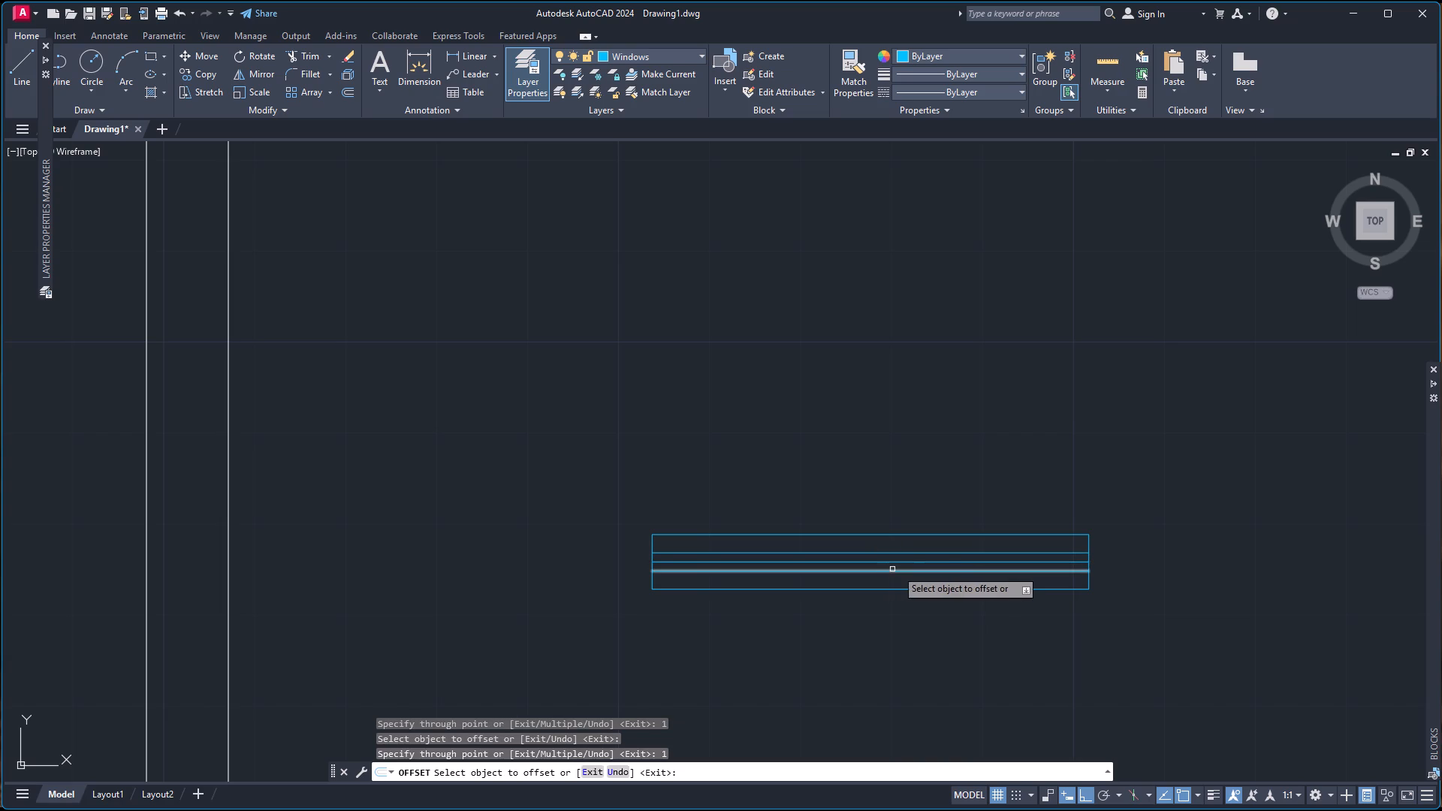
{"action": "scroll", "coordinate": [964, 468], "scroll_direction": "down", "scroll_amount": 1}
{"action": "key", "text": "Escape"}
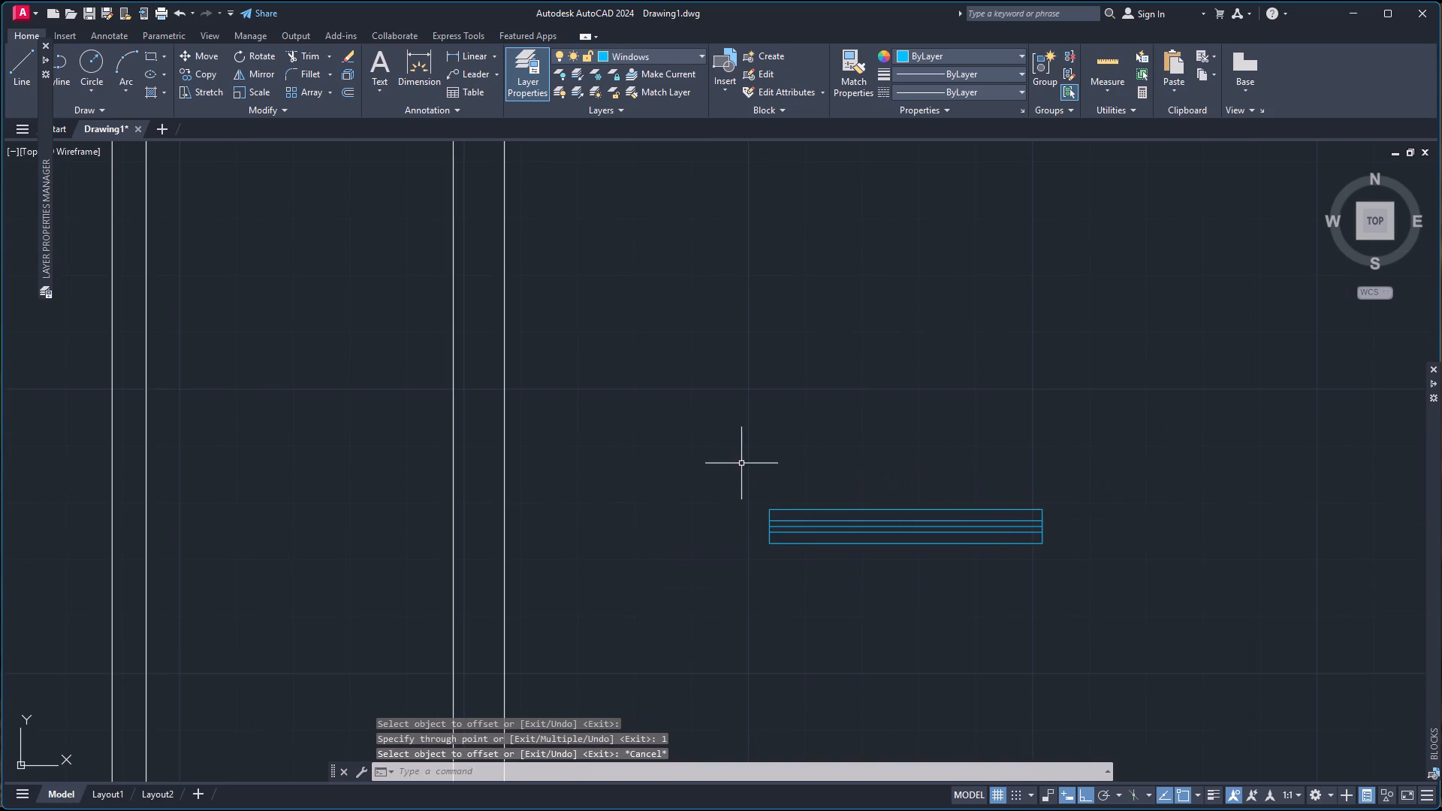
Group the window rectangle and its three inner lines into one object.
{"action": "left_click", "coordinate": [739, 464]}
{"action": "left_click", "coordinate": [1073, 592]}
{"action": "key", "text": "g"}
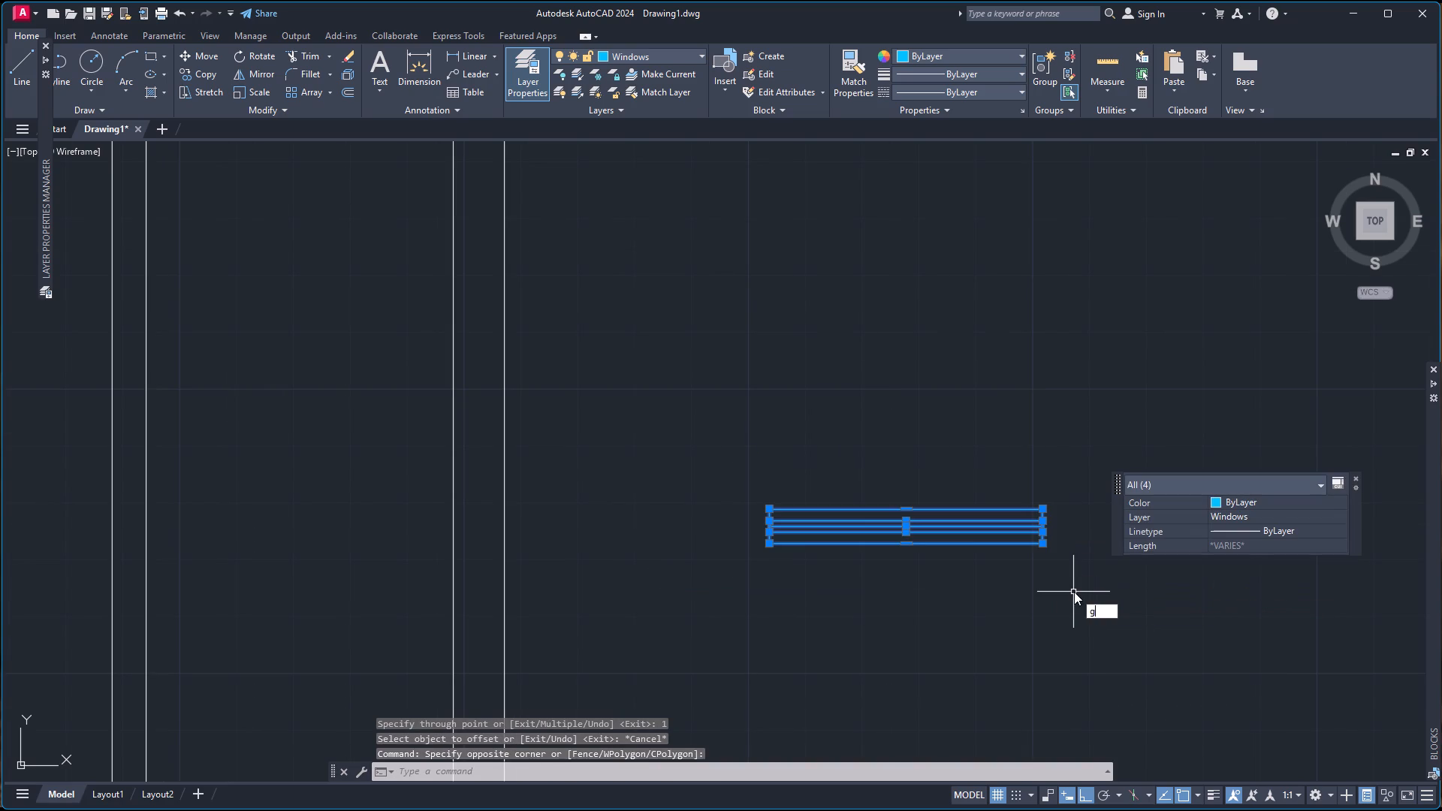
{"action": "key", "text": "Return"}
Copy the window group by its bottom edge's midpoint to midway between the stair room's two upper inner corners, using Mid Between 2 Points.
{"action": "scroll", "coordinate": [922, 499], "scroll_direction": "down", "scroll_amount": 2}
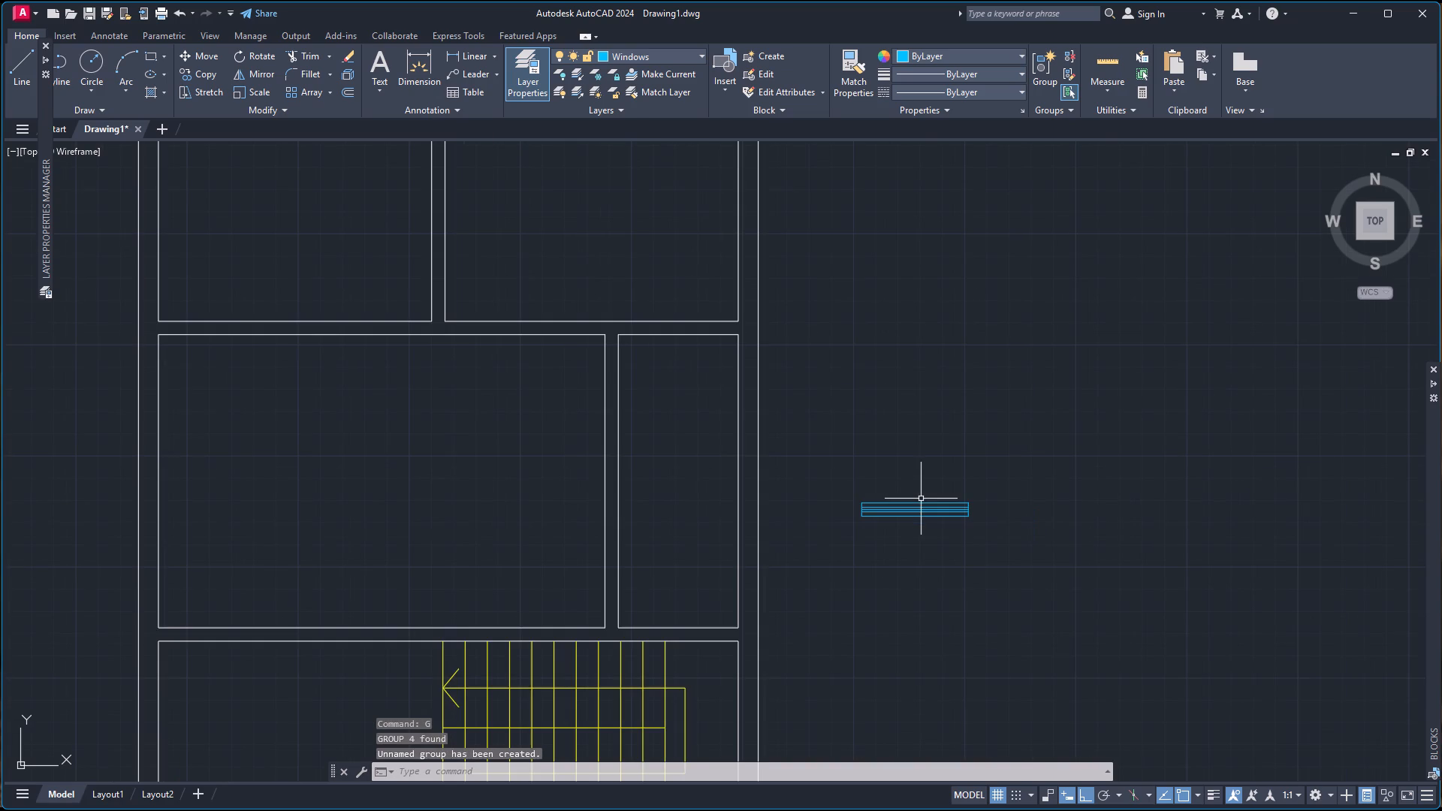
{"action": "scroll", "coordinate": [919, 520], "scroll_direction": "up", "scroll_amount": 4}
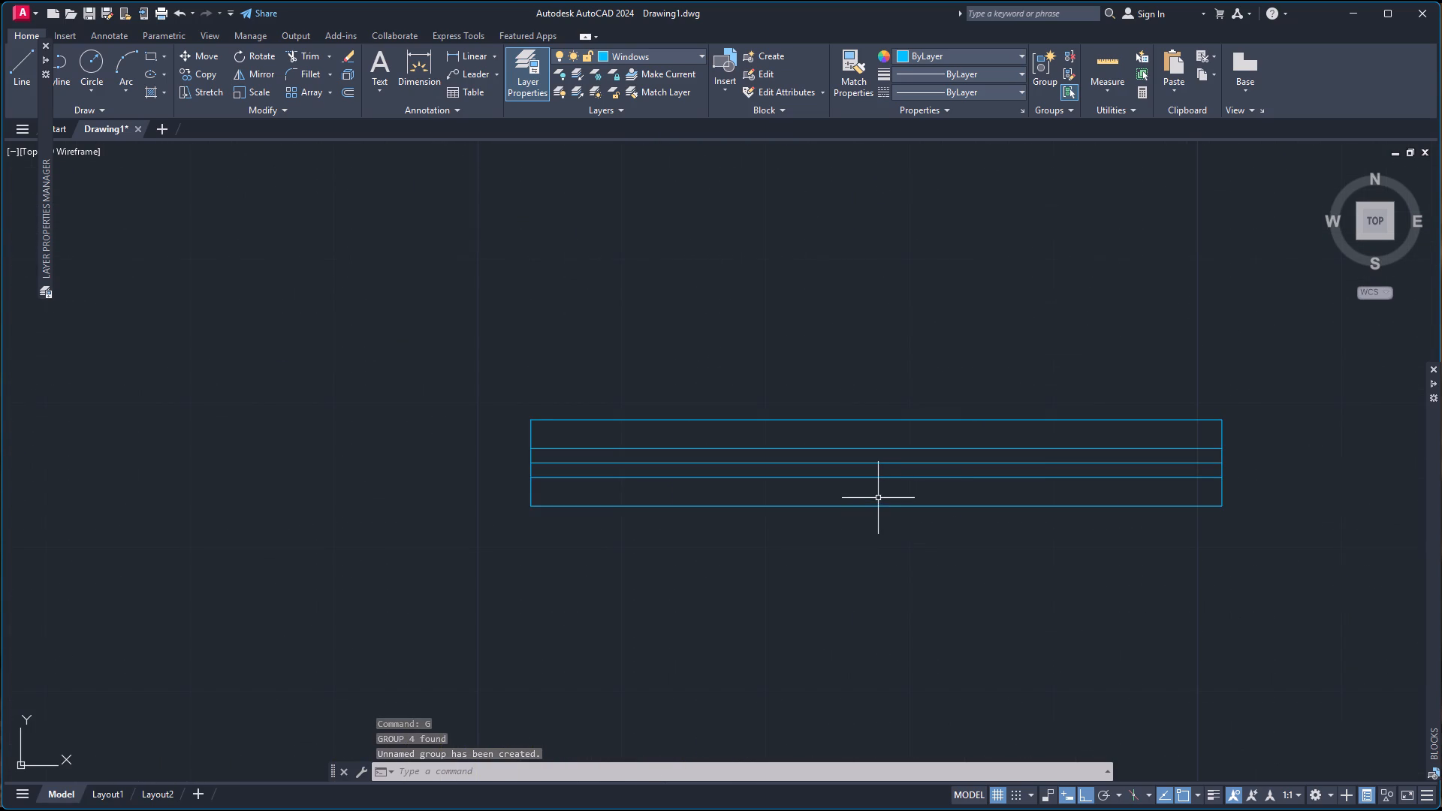
{"action": "left_click", "coordinate": [884, 505]}
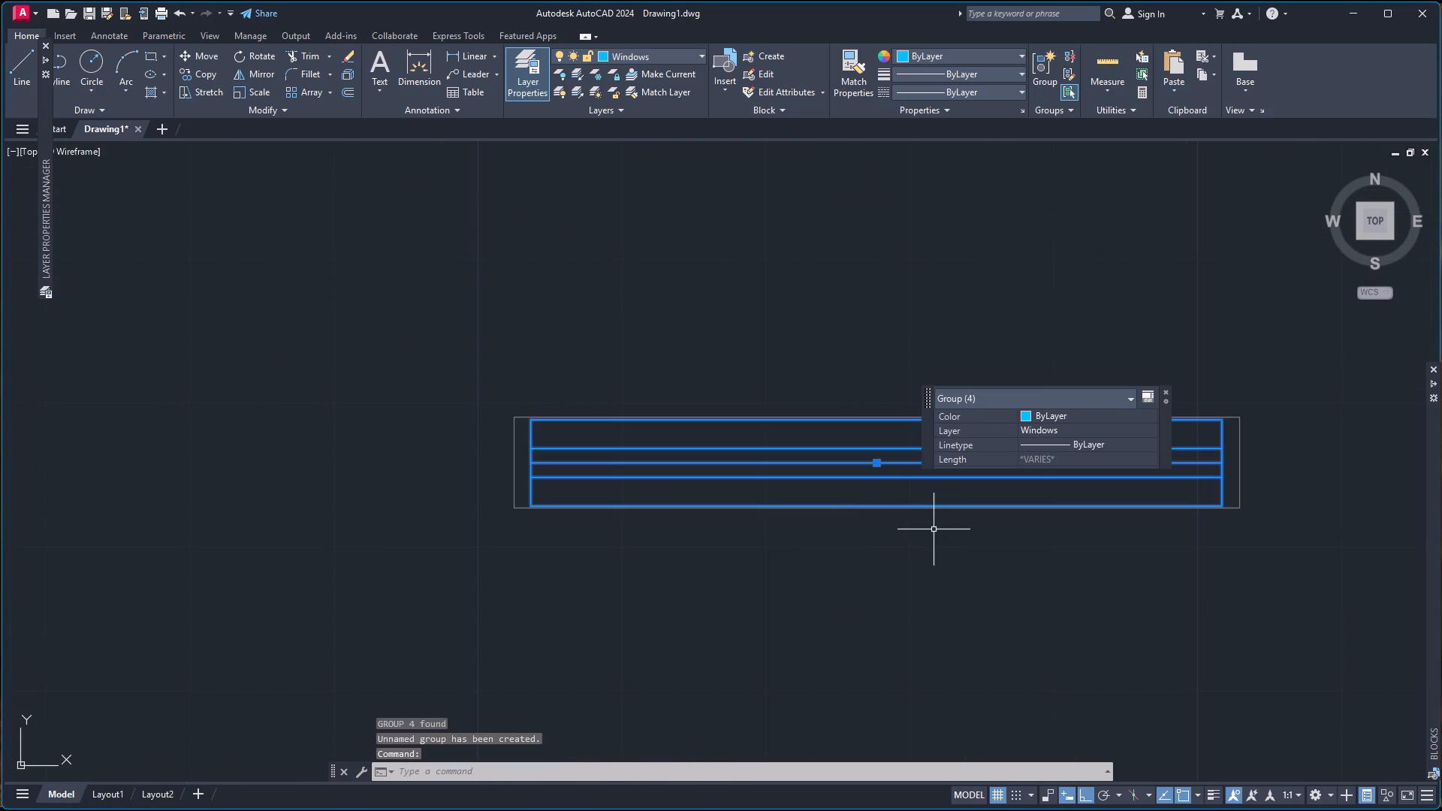
{"action": "type", "text": "co"}
{"action": "key", "text": "Return"}
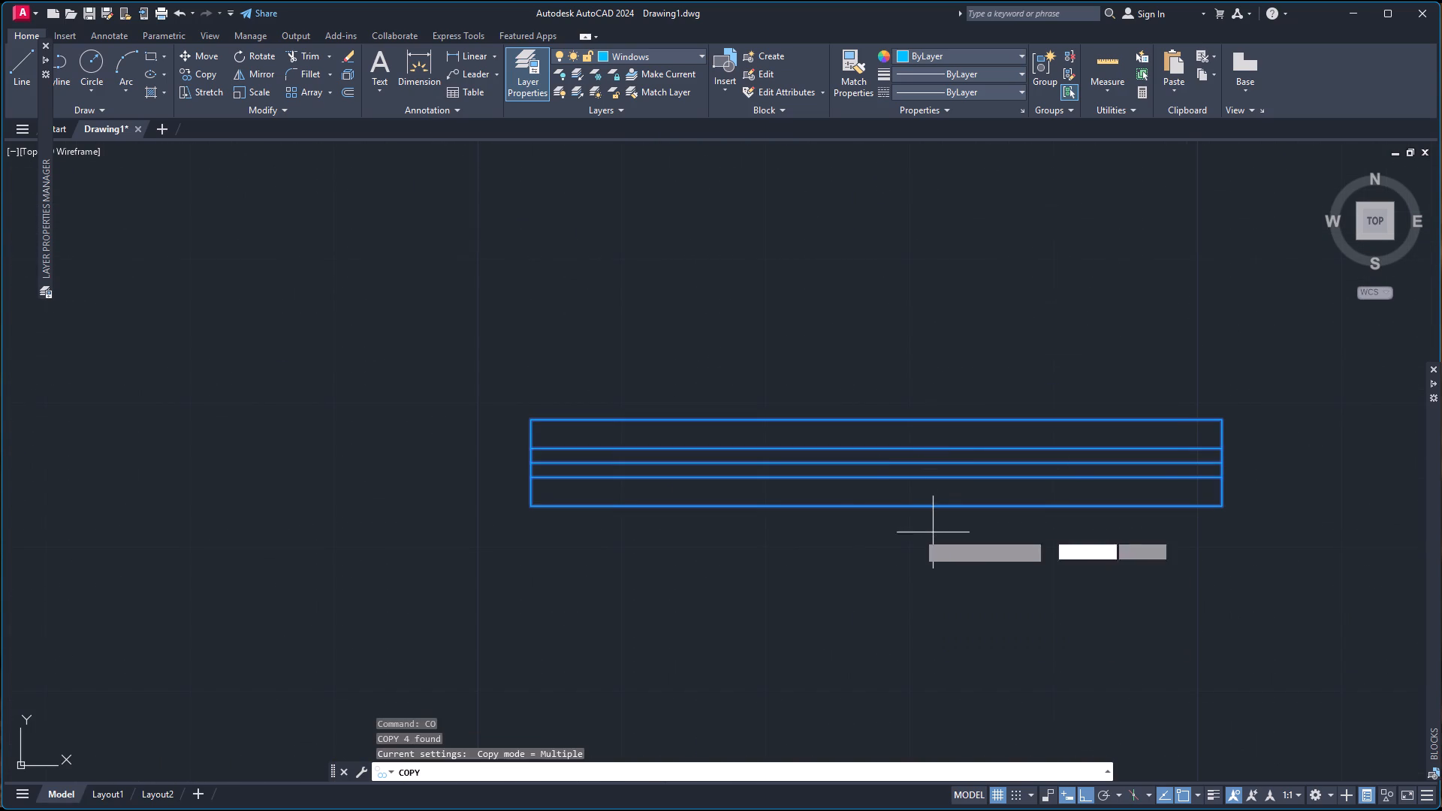
{"action": "left_click", "coordinate": [862, 506]}
{"action": "scroll", "coordinate": [733, 556], "scroll_direction": "down", "scroll_amount": 4}
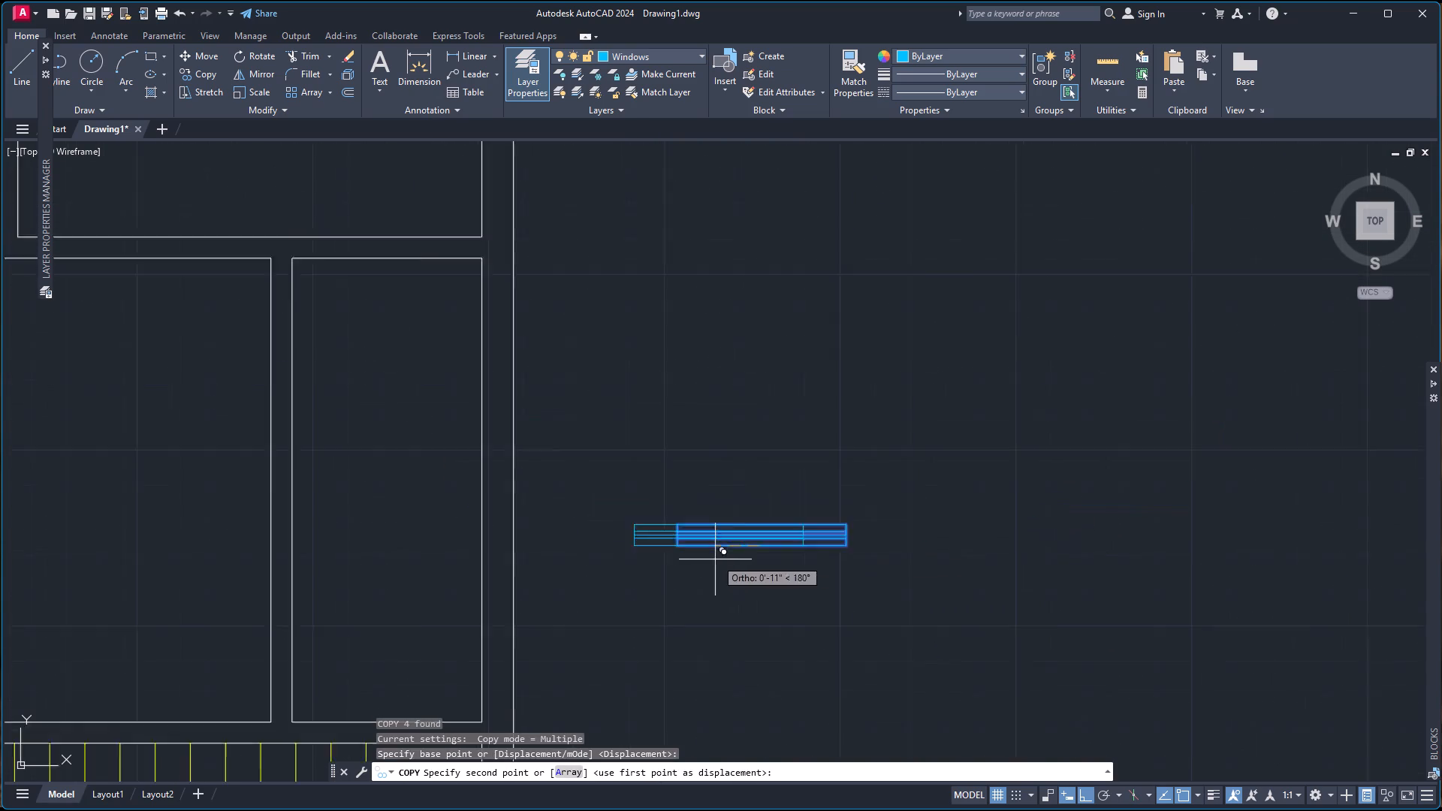
{"action": "scroll", "coordinate": [682, 564], "scroll_direction": "down", "scroll_amount": 1}
{"action": "scroll", "coordinate": [401, 611], "scroll_direction": "up", "scroll_amount": 3}
{"action": "scroll", "coordinate": [380, 641], "scroll_direction": "down", "scroll_amount": 2}
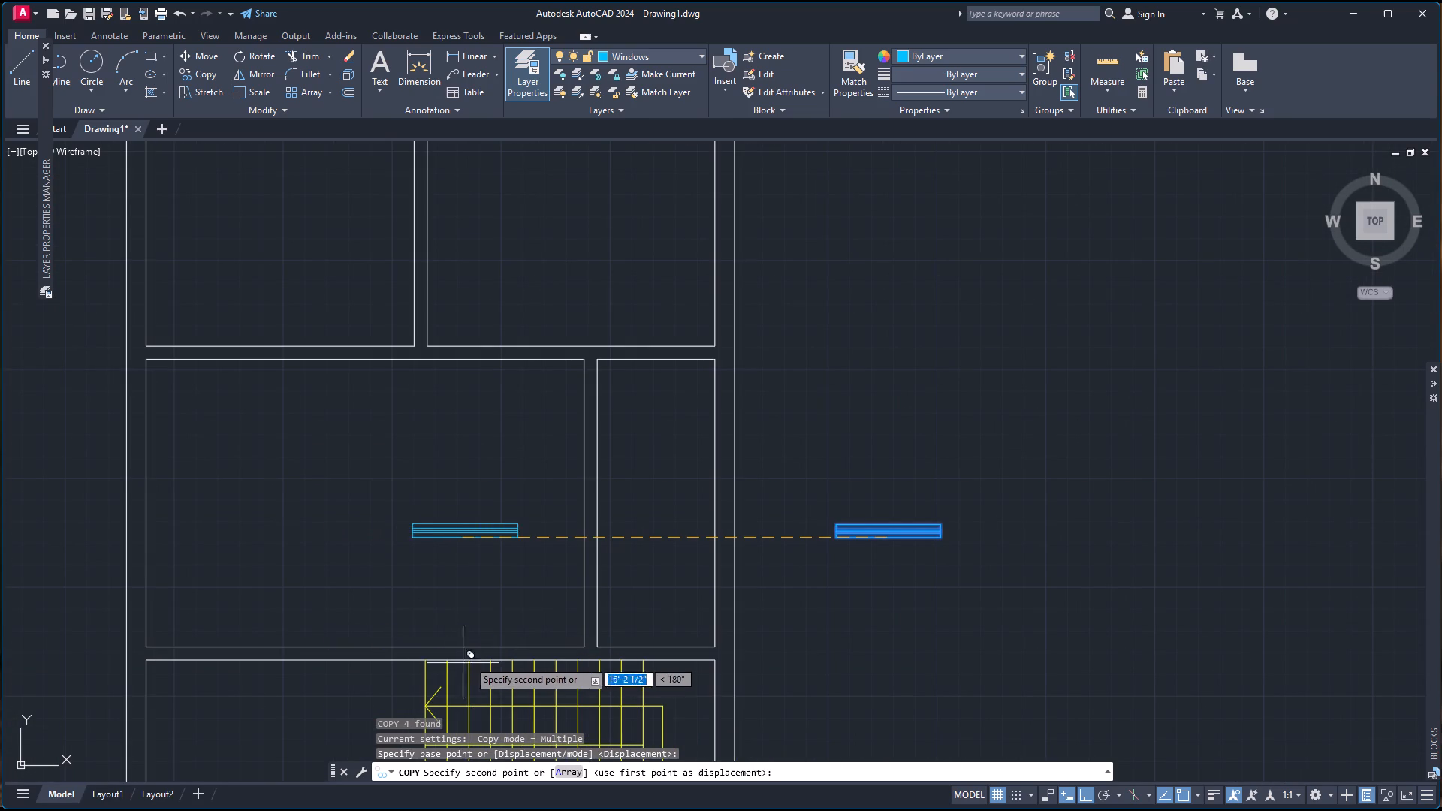
{"action": "right_click", "coordinate": [358, 651]}
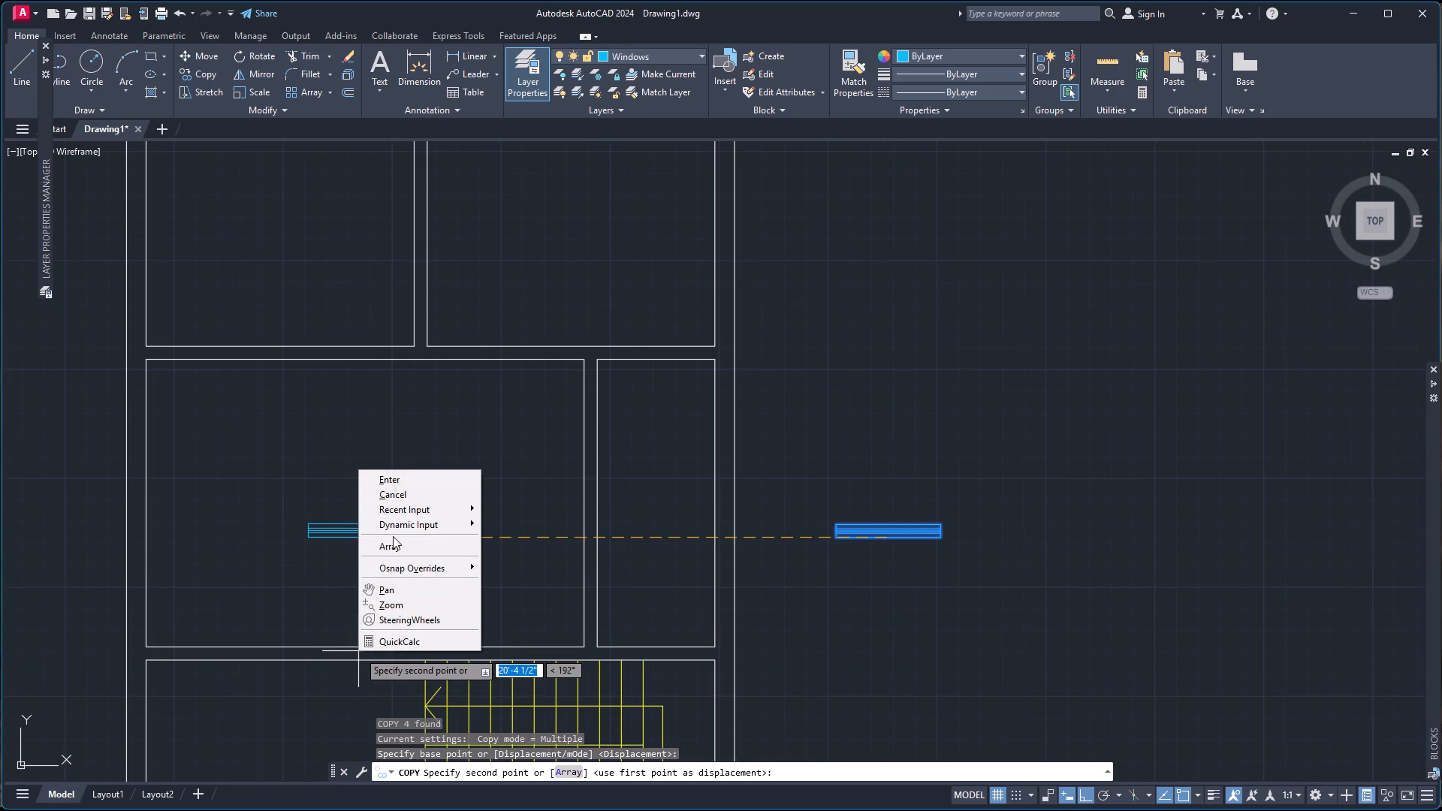
{"action": "left_click", "coordinate": [402, 567]}
{"action": "left_click", "coordinate": [579, 267]}
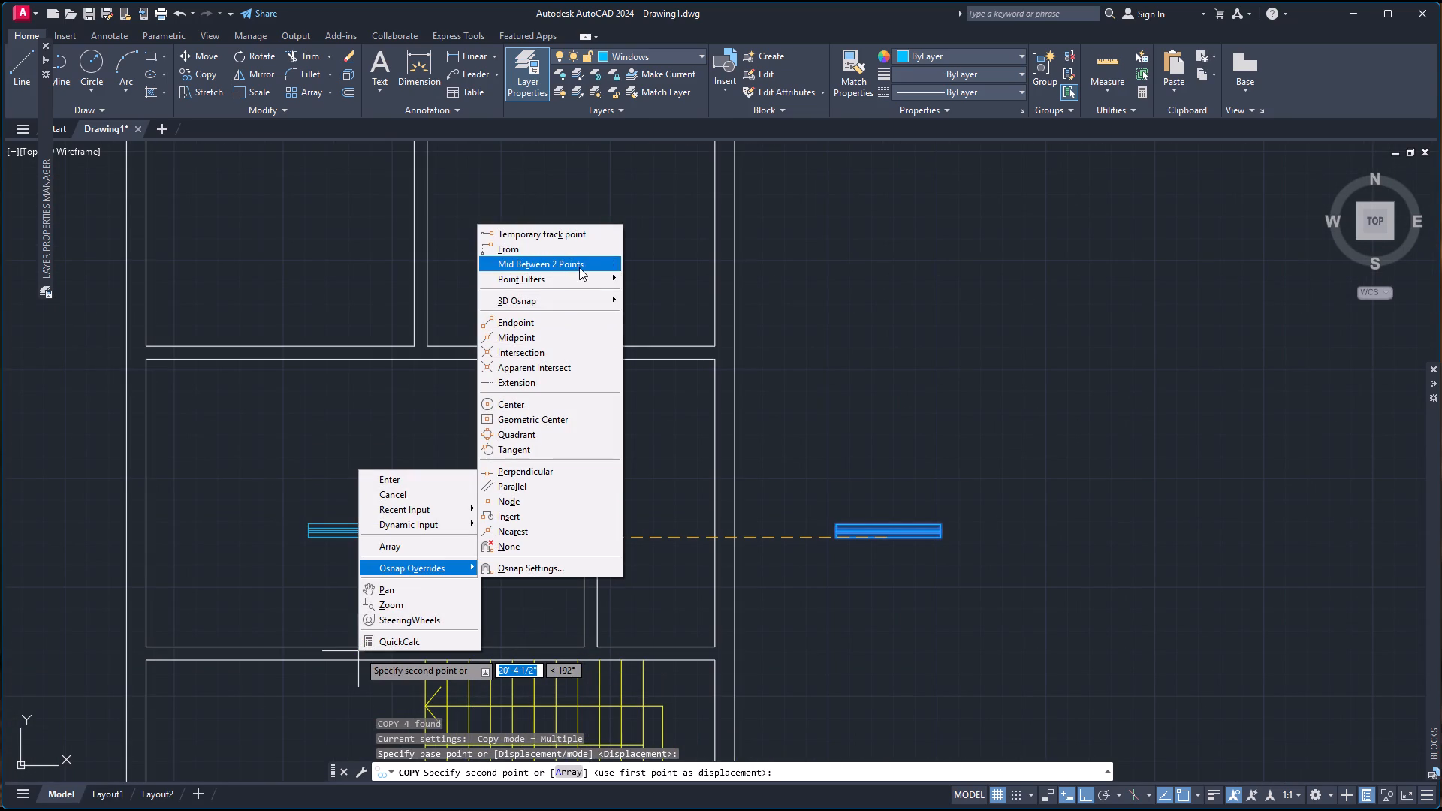
{"action": "scroll", "coordinate": [276, 569], "scroll_direction": "up", "scroll_amount": 1}
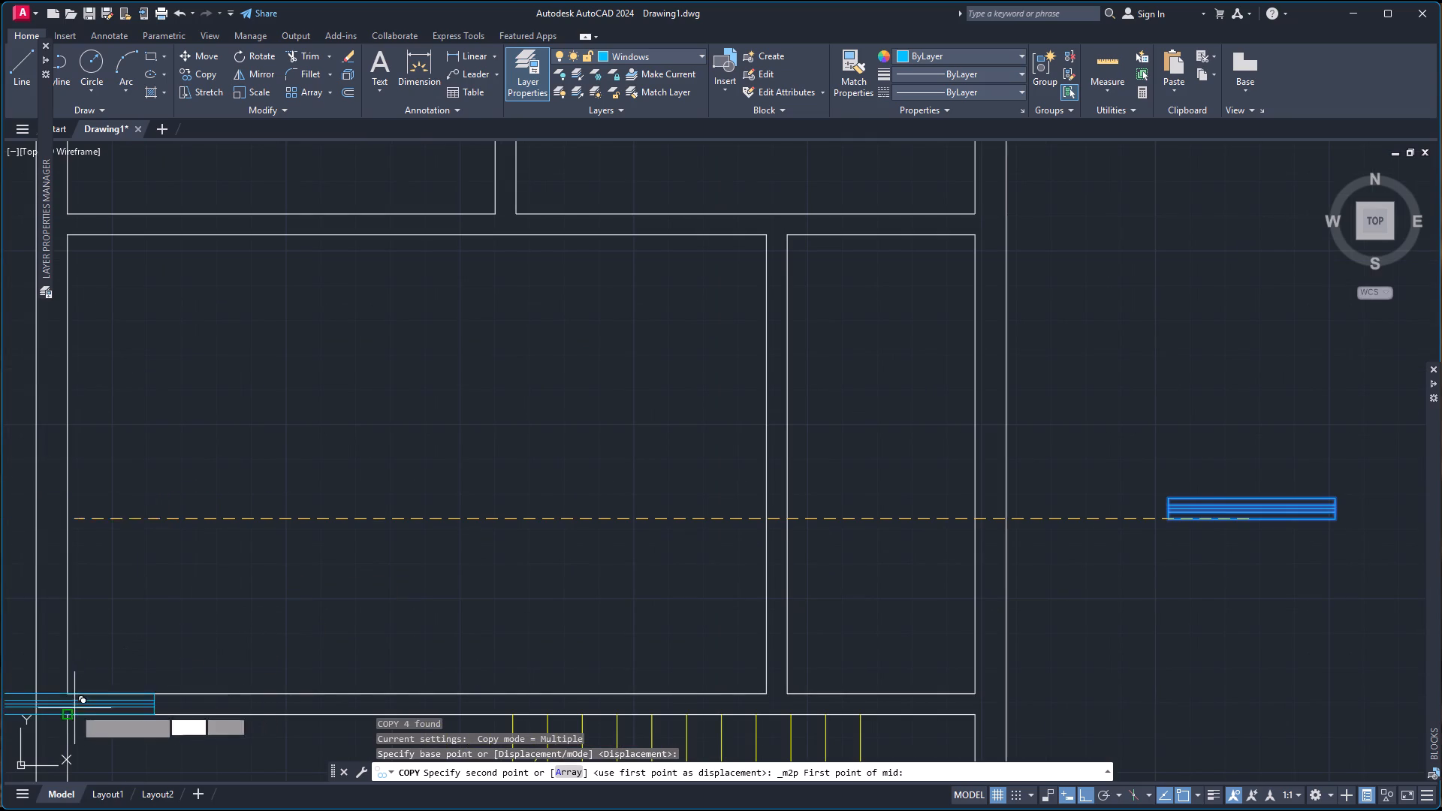
{"action": "left_click", "coordinate": [67, 715]}
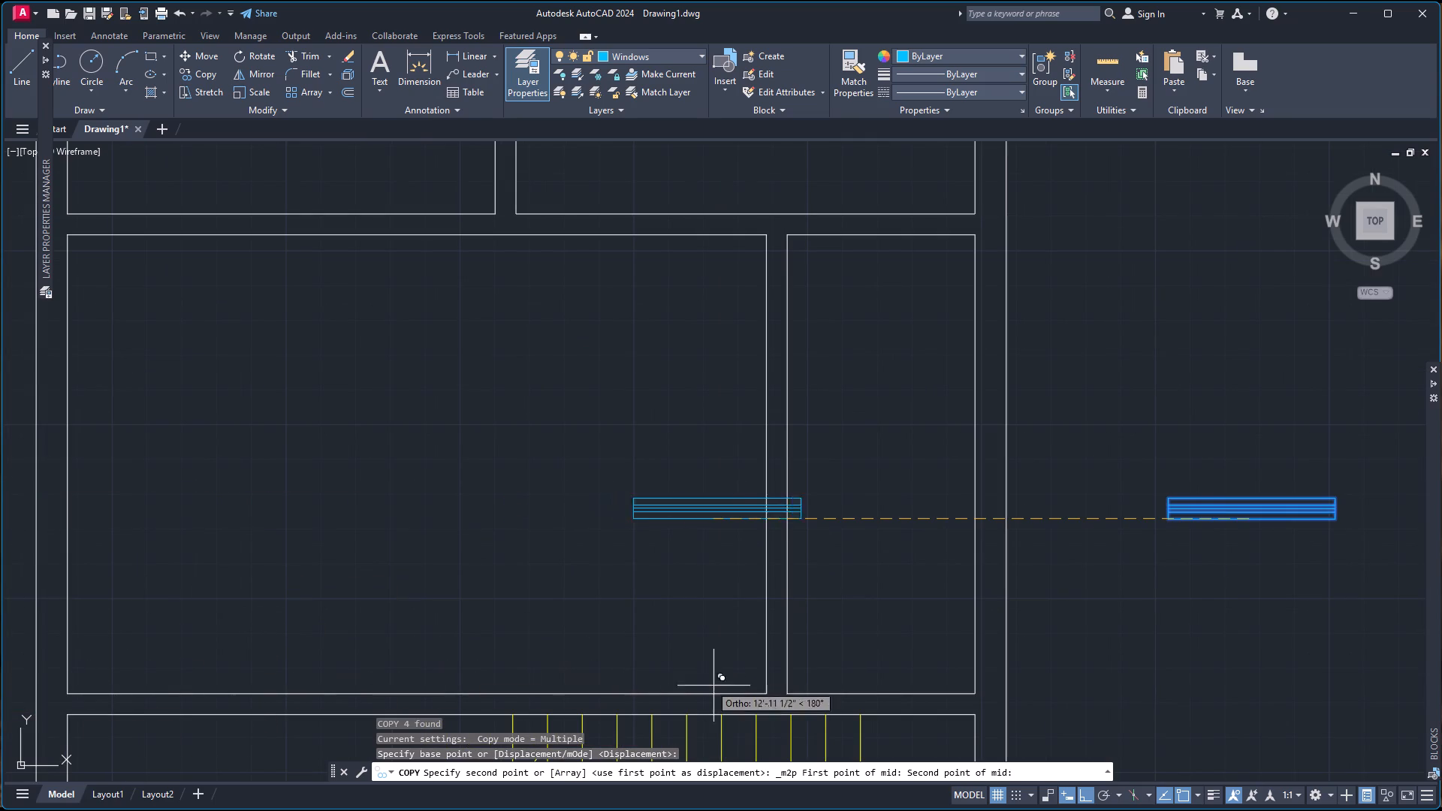
{"action": "left_click", "coordinate": [972, 713]}
Place another window copy in the top outer wall, midway between the upper-right room's two top inner corners, using Mid Between 2 Points.
{"action": "scroll", "coordinate": [735, 488], "scroll_direction": "down", "scroll_amount": 1}
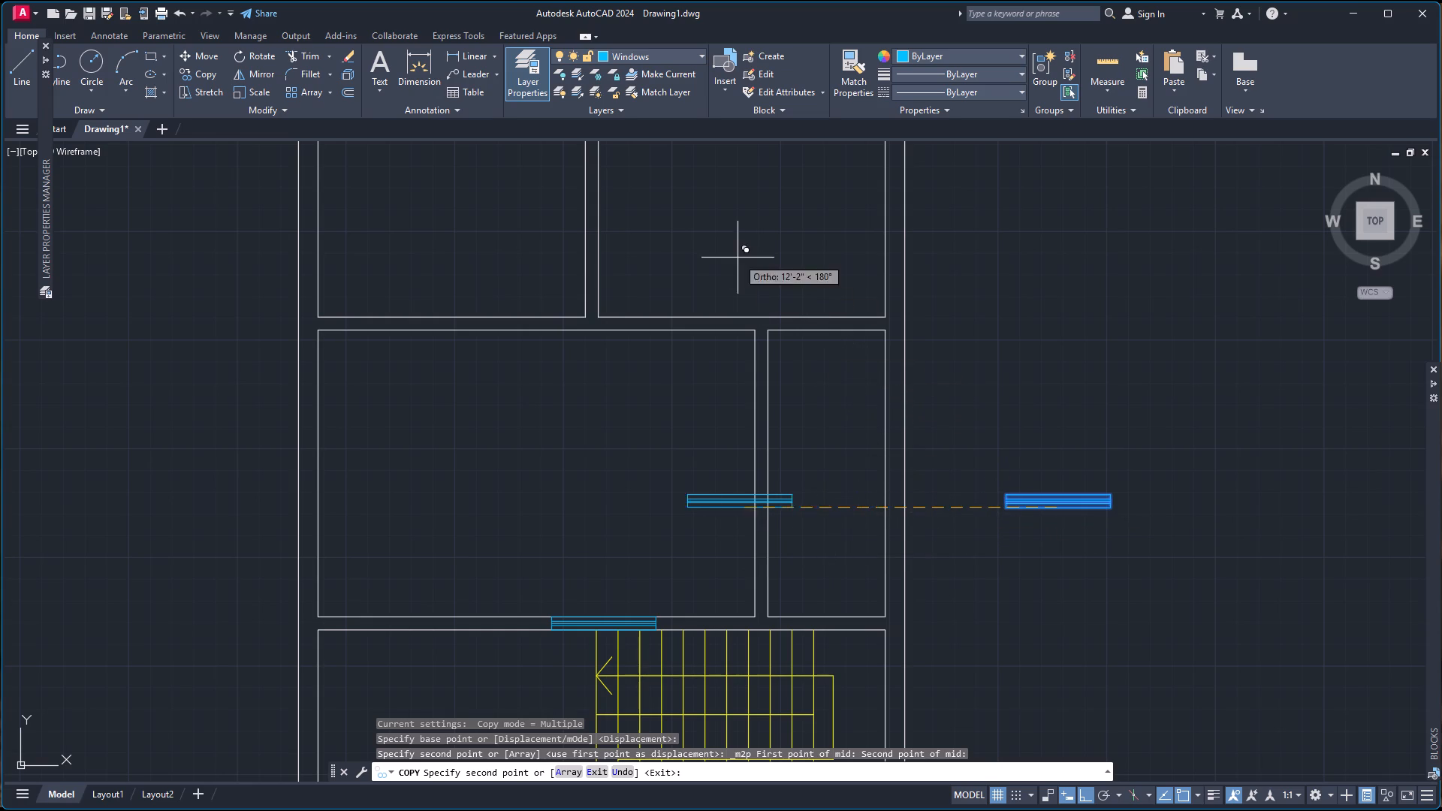
{"action": "scroll", "coordinate": [738, 258], "scroll_direction": "down", "scroll_amount": 4}
{"action": "scroll", "coordinate": [711, 217], "scroll_direction": "up", "scroll_amount": 7}
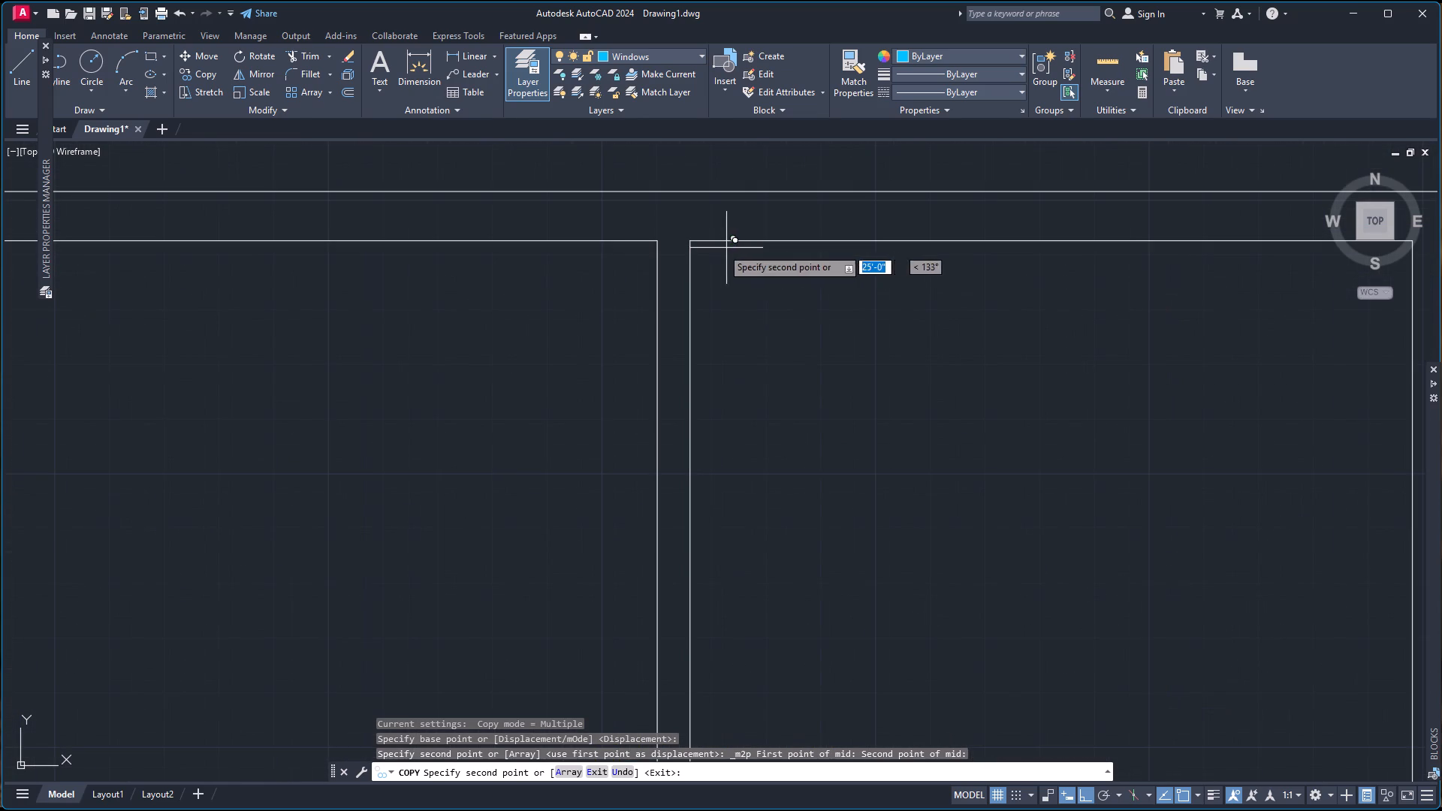
{"action": "right_click", "coordinate": [692, 238]}
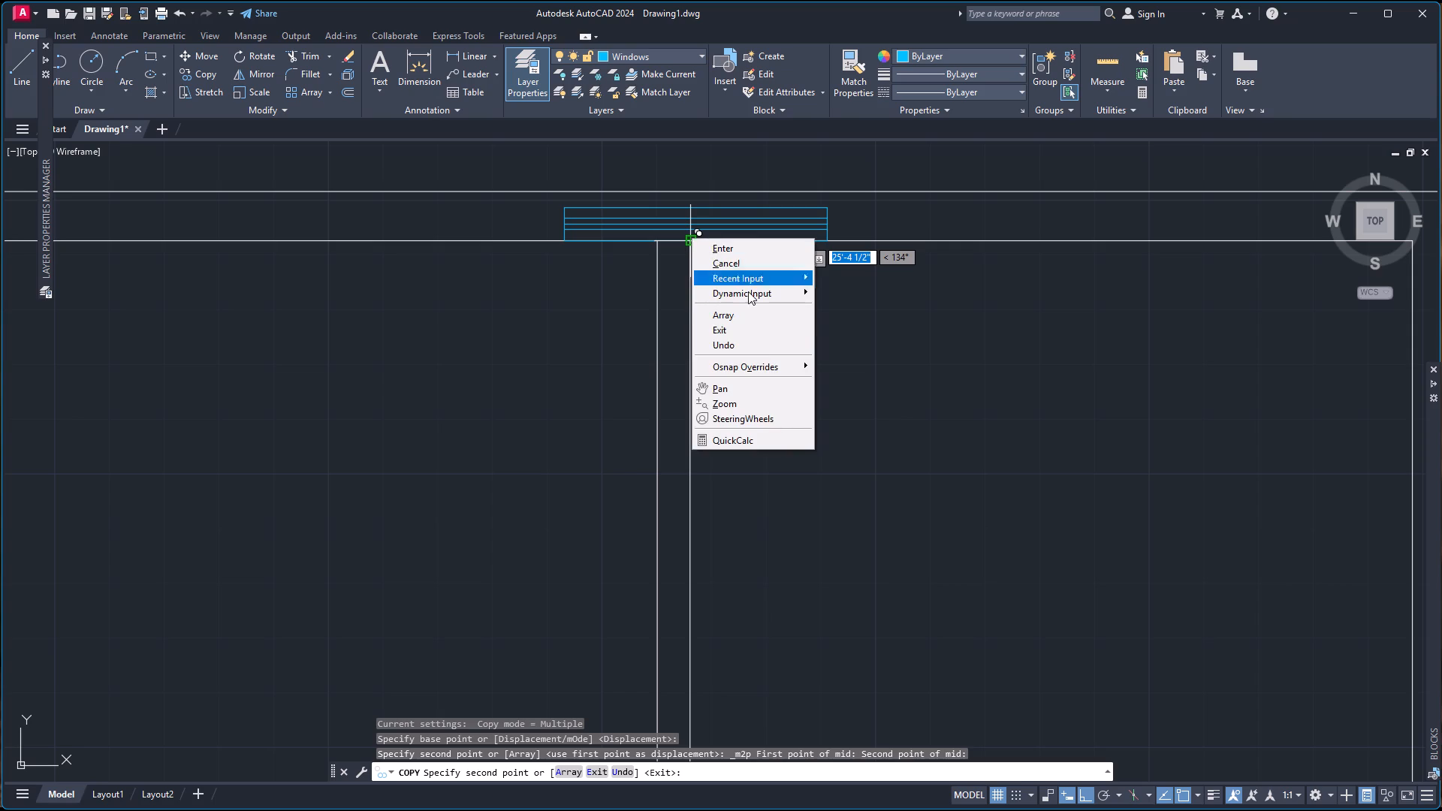
{"action": "left_click", "coordinate": [763, 366]}
{"action": "left_click", "coordinate": [897, 401]}
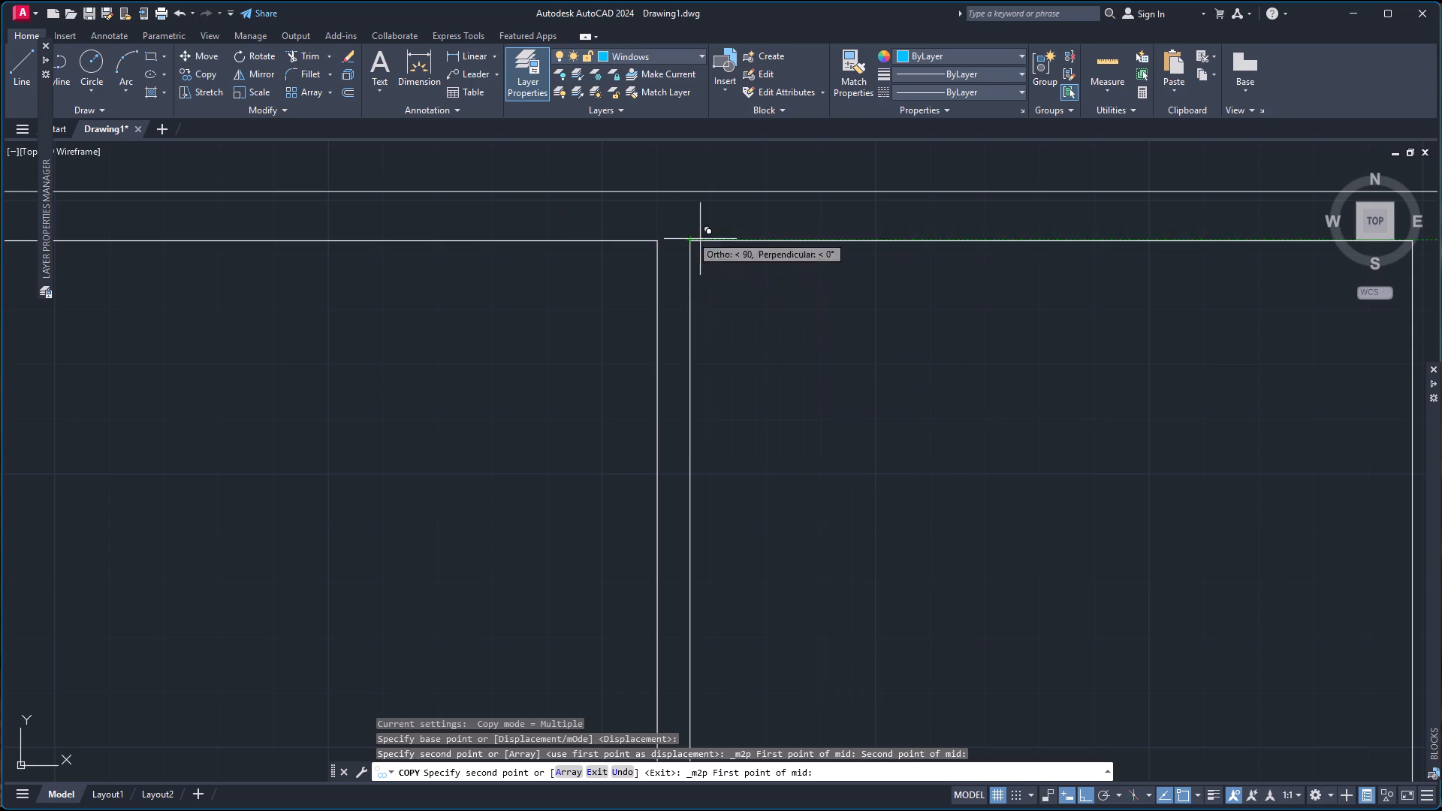
{"action": "left_click", "coordinate": [692, 241]}
{"action": "scroll", "coordinate": [834, 256], "scroll_direction": "down", "scroll_amount": 1}
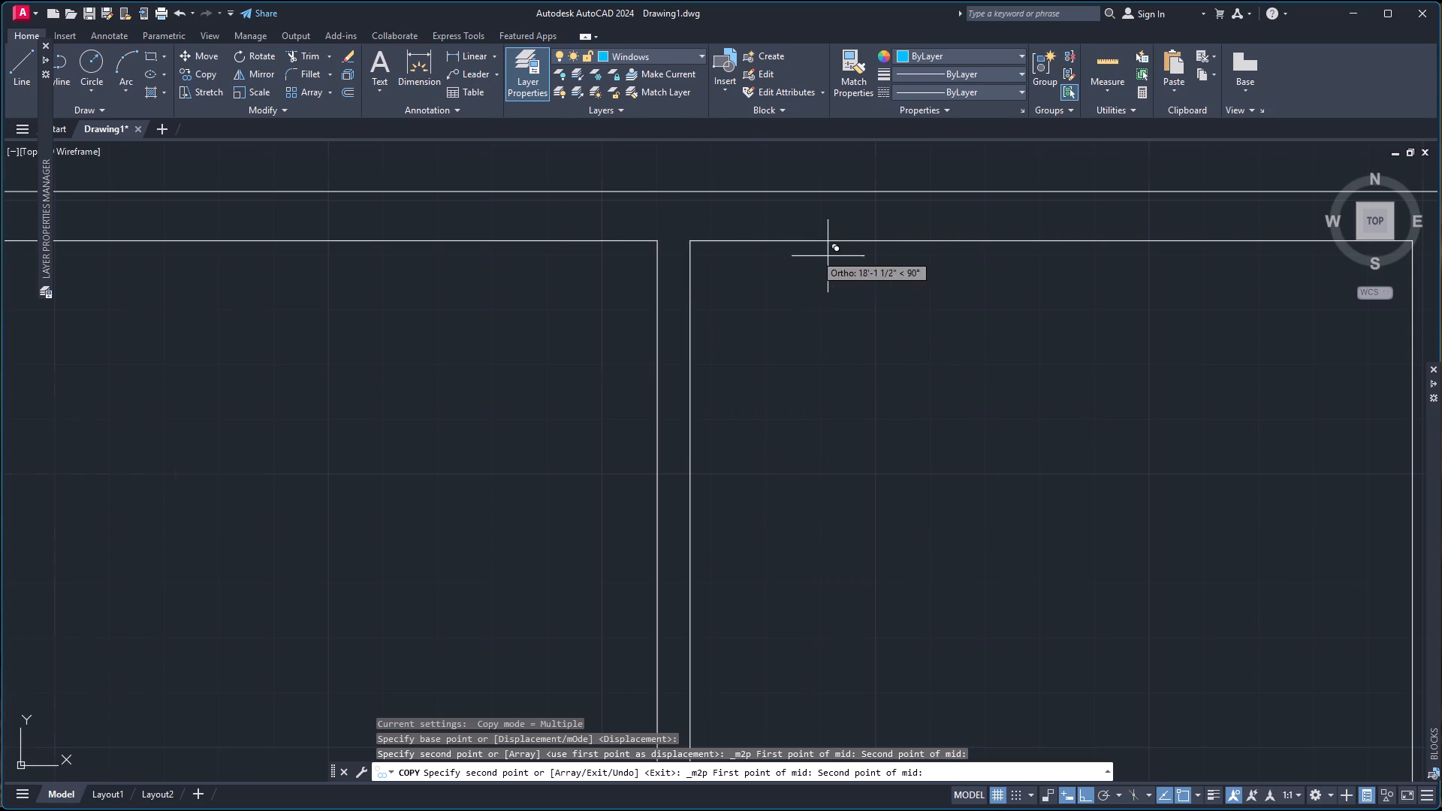
{"action": "scroll", "coordinate": [841, 257], "scroll_direction": "down", "scroll_amount": 1}
{"action": "scroll", "coordinate": [949, 234], "scroll_direction": "up", "scroll_amount": 1}
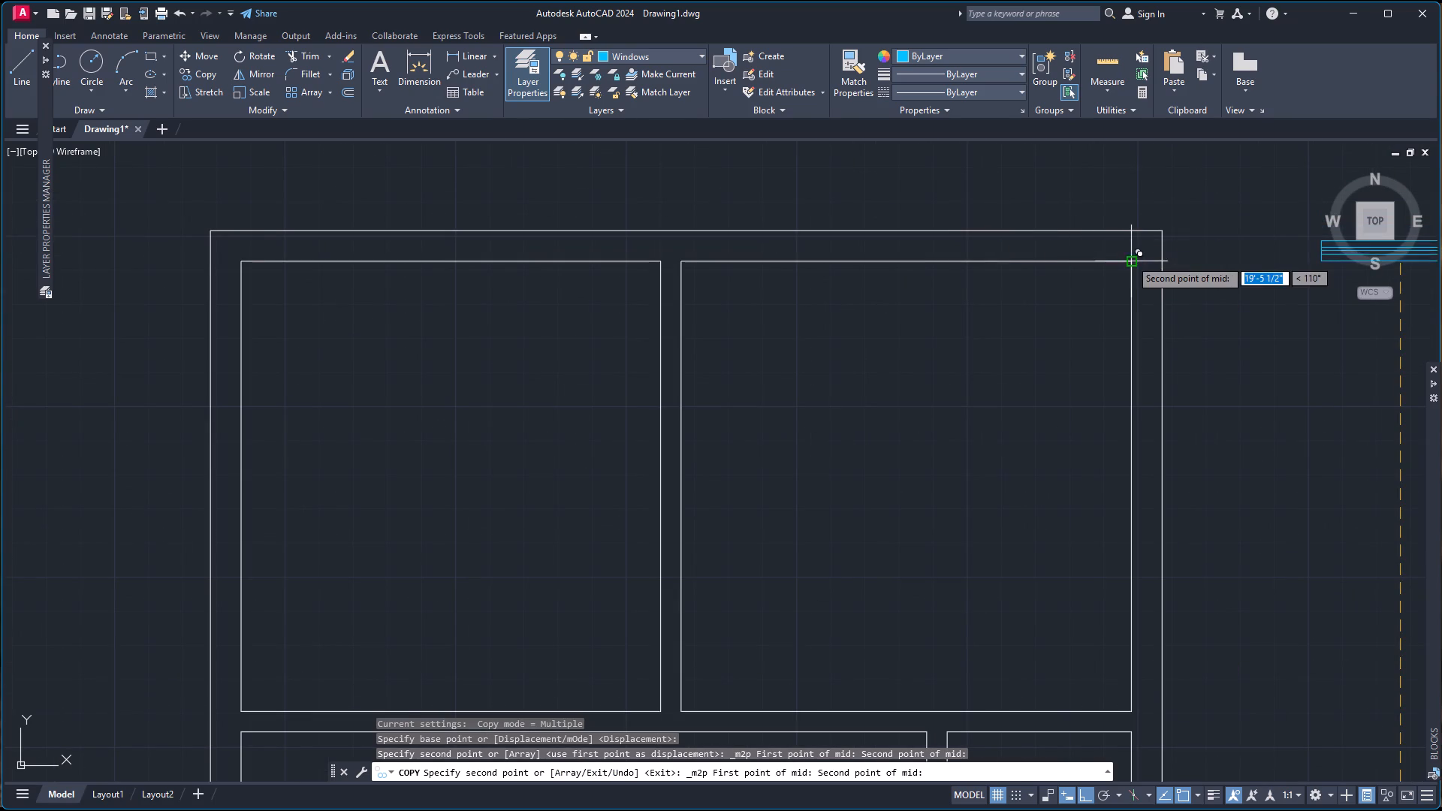
{"action": "left_click", "coordinate": [1130, 259]}
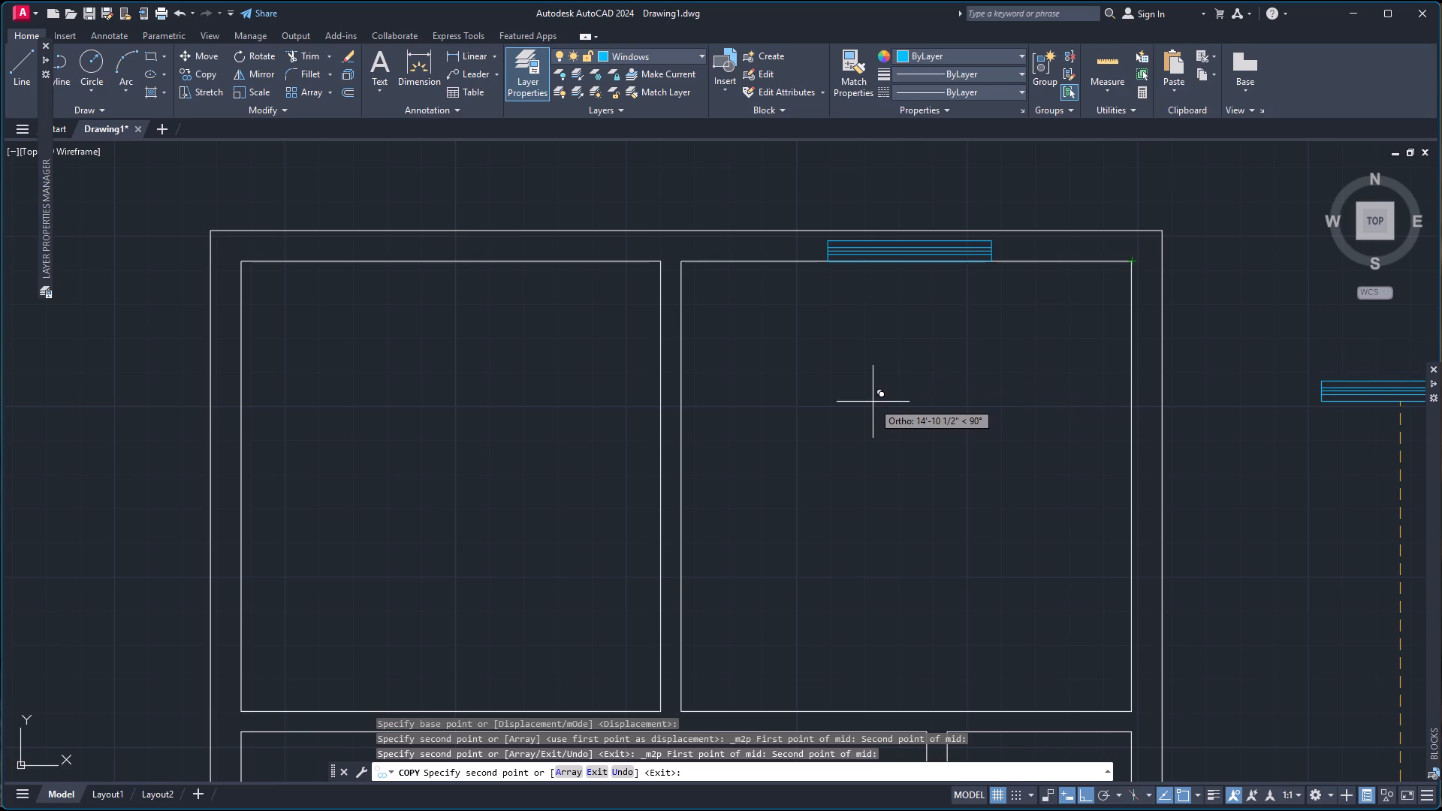
{"action": "key", "text": "Escape"}
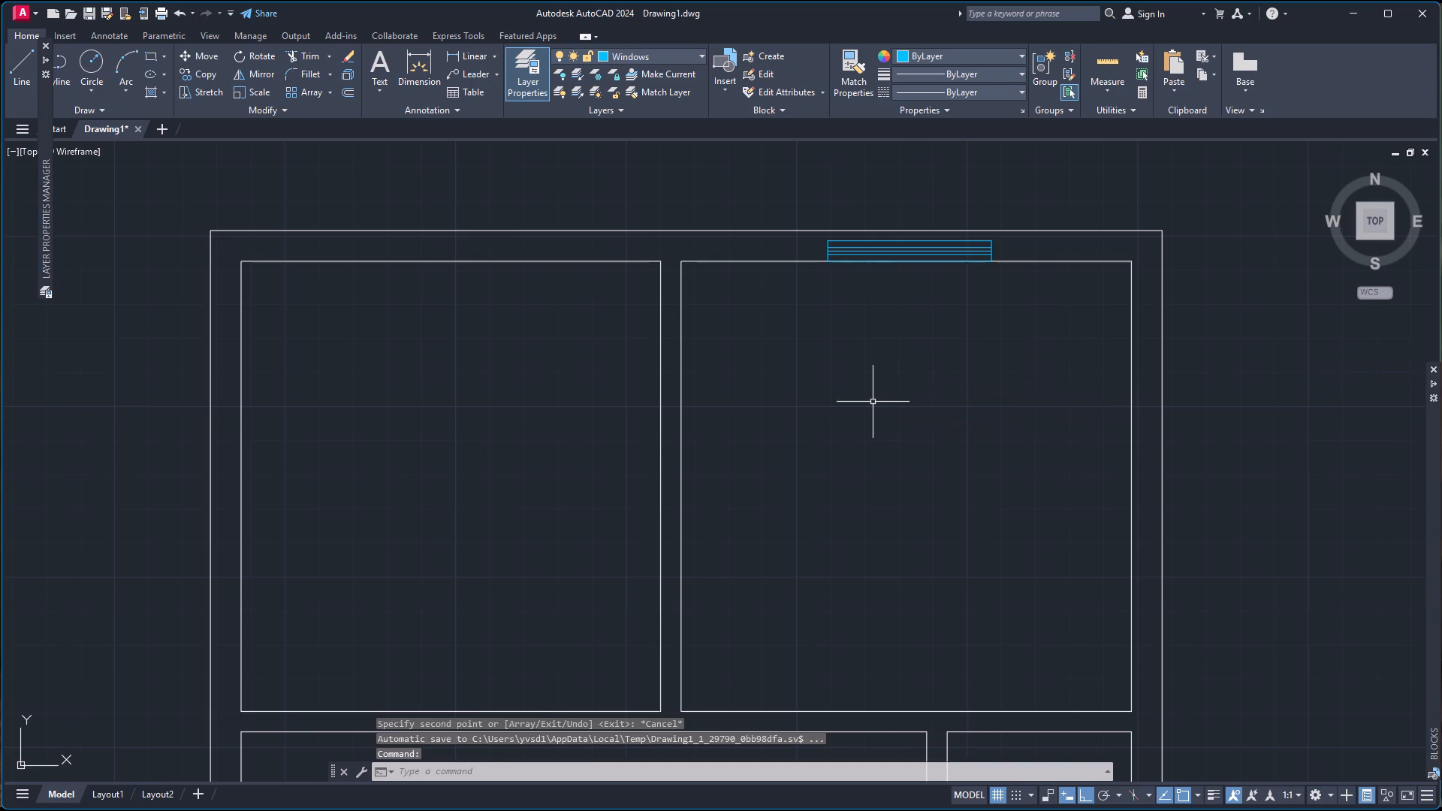
Delete the original window symbol outside the plan's right-hand outer wall.
{"action": "scroll", "coordinate": [961, 381], "scroll_direction": "down", "scroll_amount": 3}
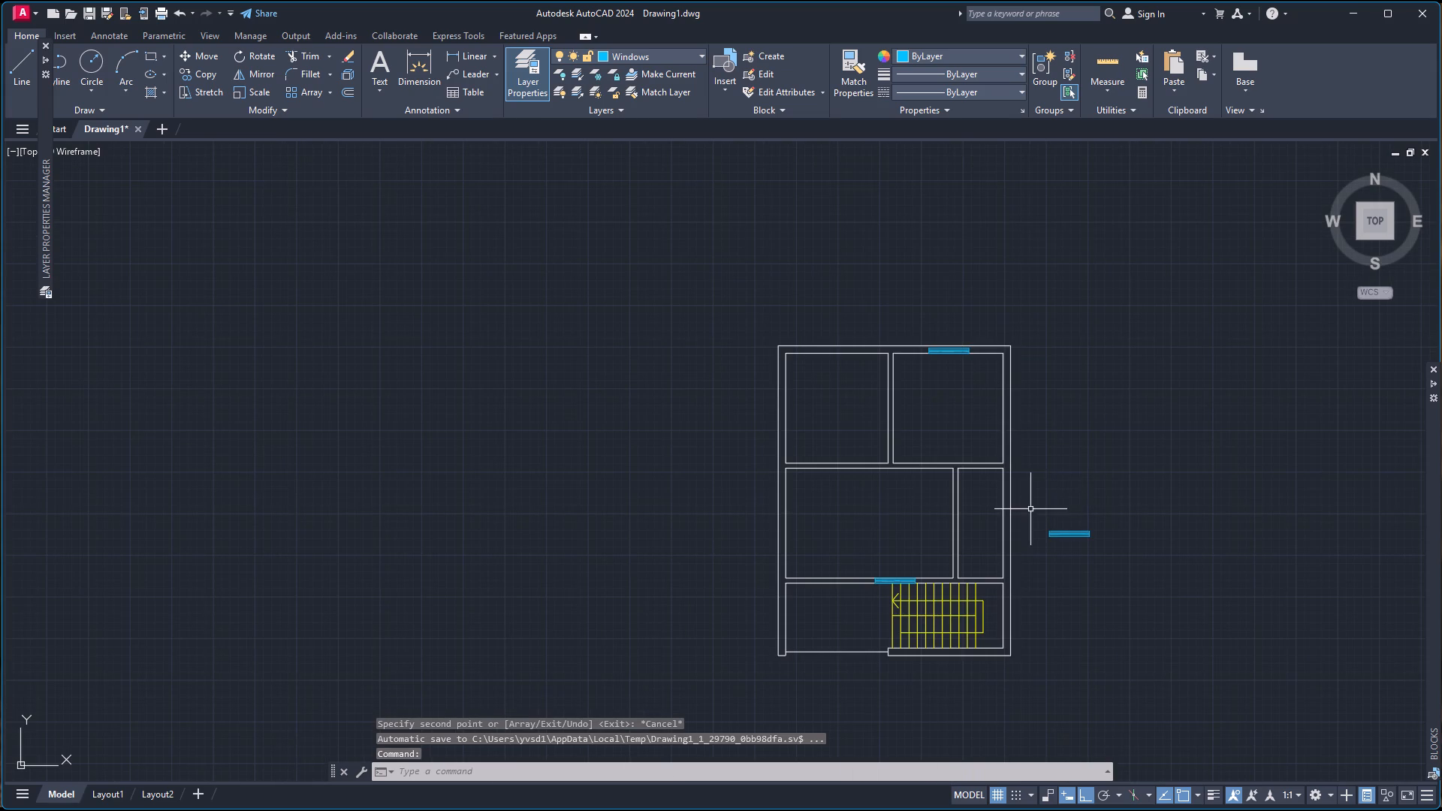
{"action": "left_click", "coordinate": [1030, 509]}
{"action": "left_click", "coordinate": [1133, 549]}
{"action": "key", "text": "Delete"}
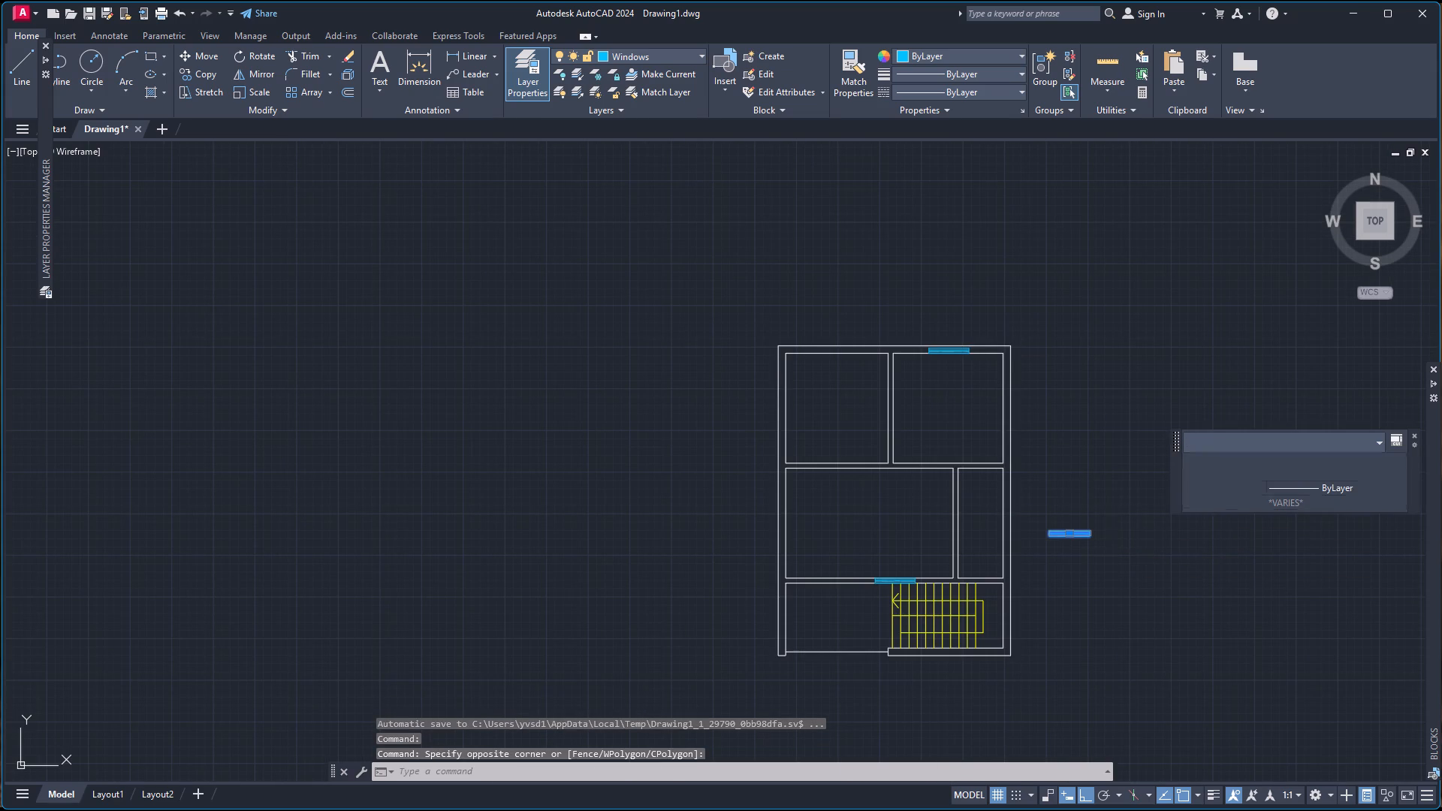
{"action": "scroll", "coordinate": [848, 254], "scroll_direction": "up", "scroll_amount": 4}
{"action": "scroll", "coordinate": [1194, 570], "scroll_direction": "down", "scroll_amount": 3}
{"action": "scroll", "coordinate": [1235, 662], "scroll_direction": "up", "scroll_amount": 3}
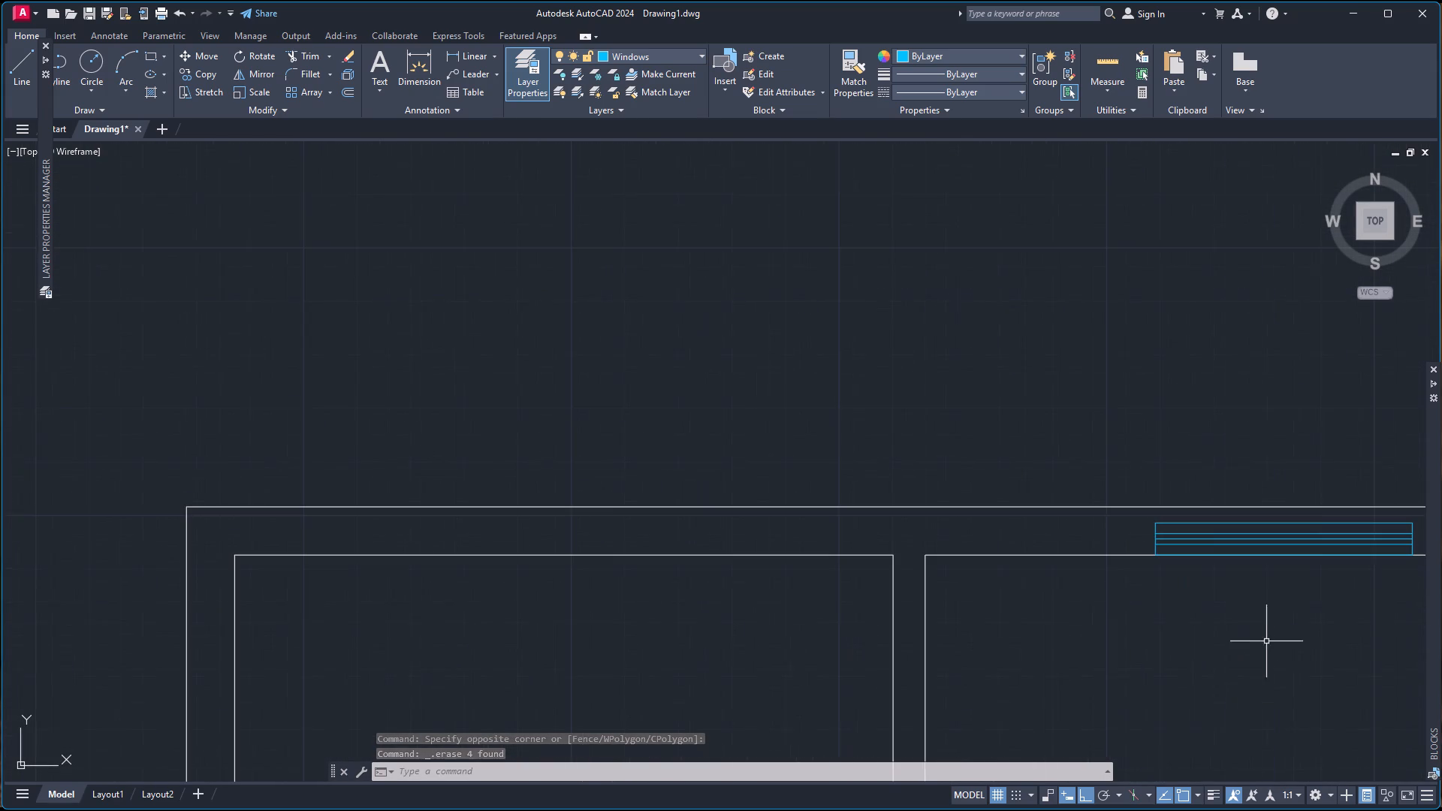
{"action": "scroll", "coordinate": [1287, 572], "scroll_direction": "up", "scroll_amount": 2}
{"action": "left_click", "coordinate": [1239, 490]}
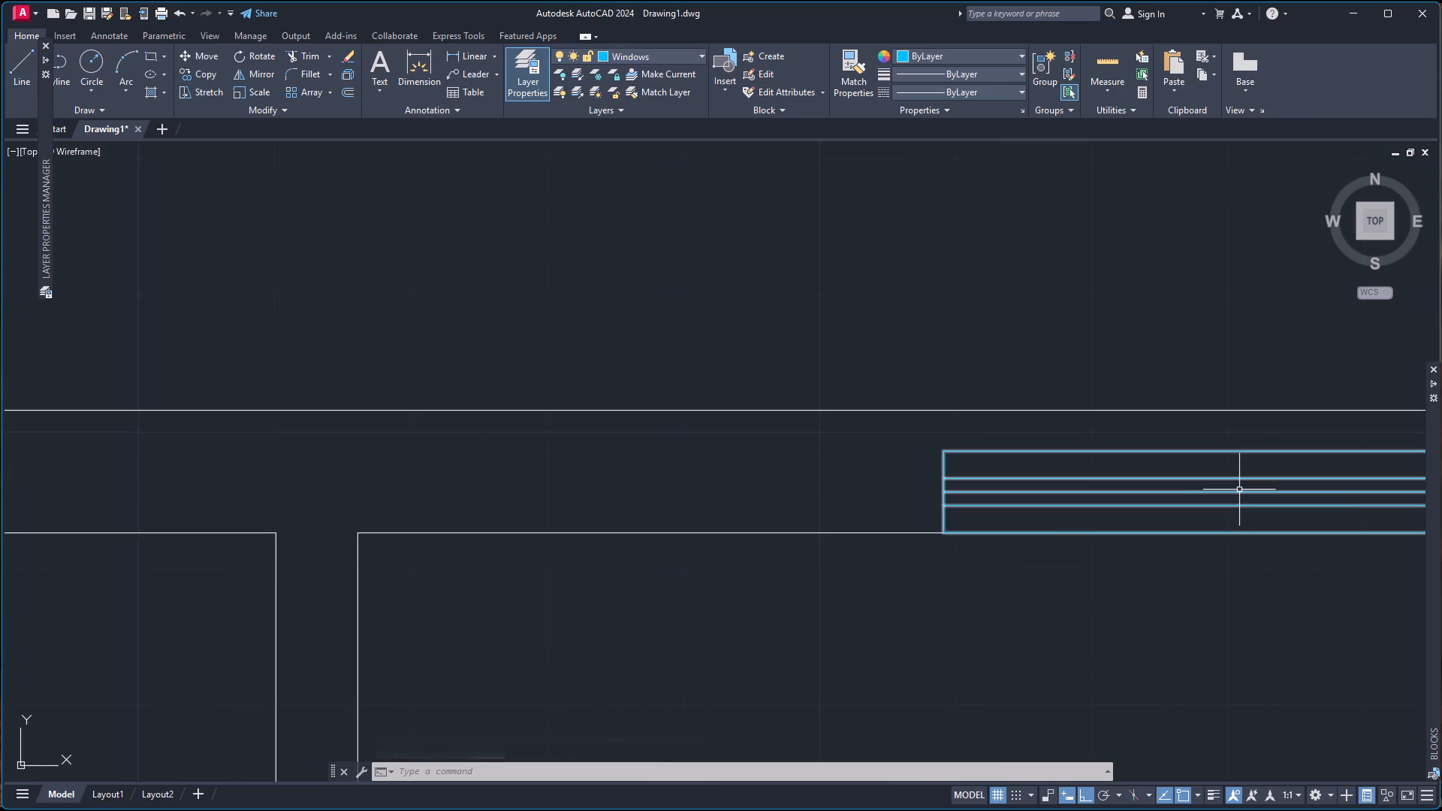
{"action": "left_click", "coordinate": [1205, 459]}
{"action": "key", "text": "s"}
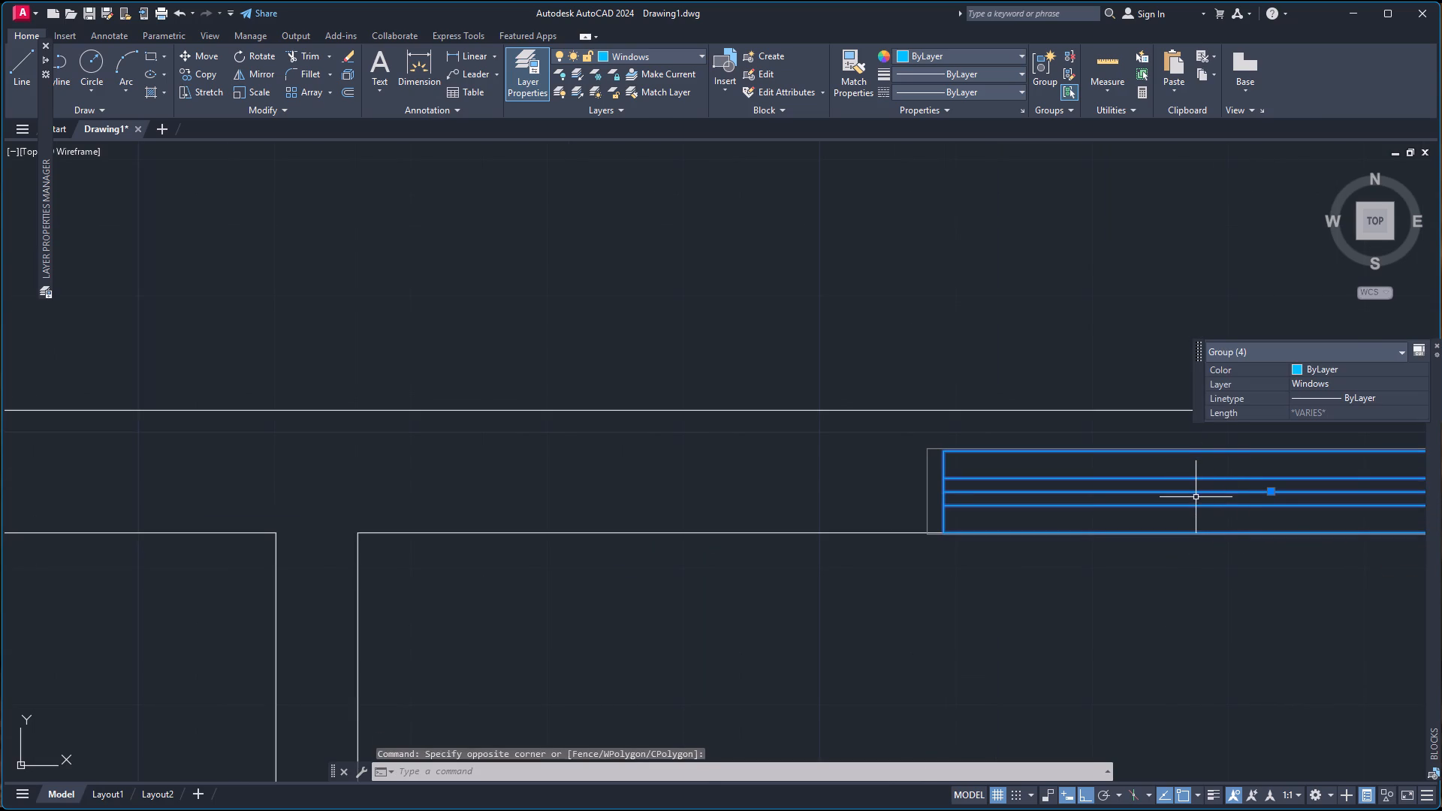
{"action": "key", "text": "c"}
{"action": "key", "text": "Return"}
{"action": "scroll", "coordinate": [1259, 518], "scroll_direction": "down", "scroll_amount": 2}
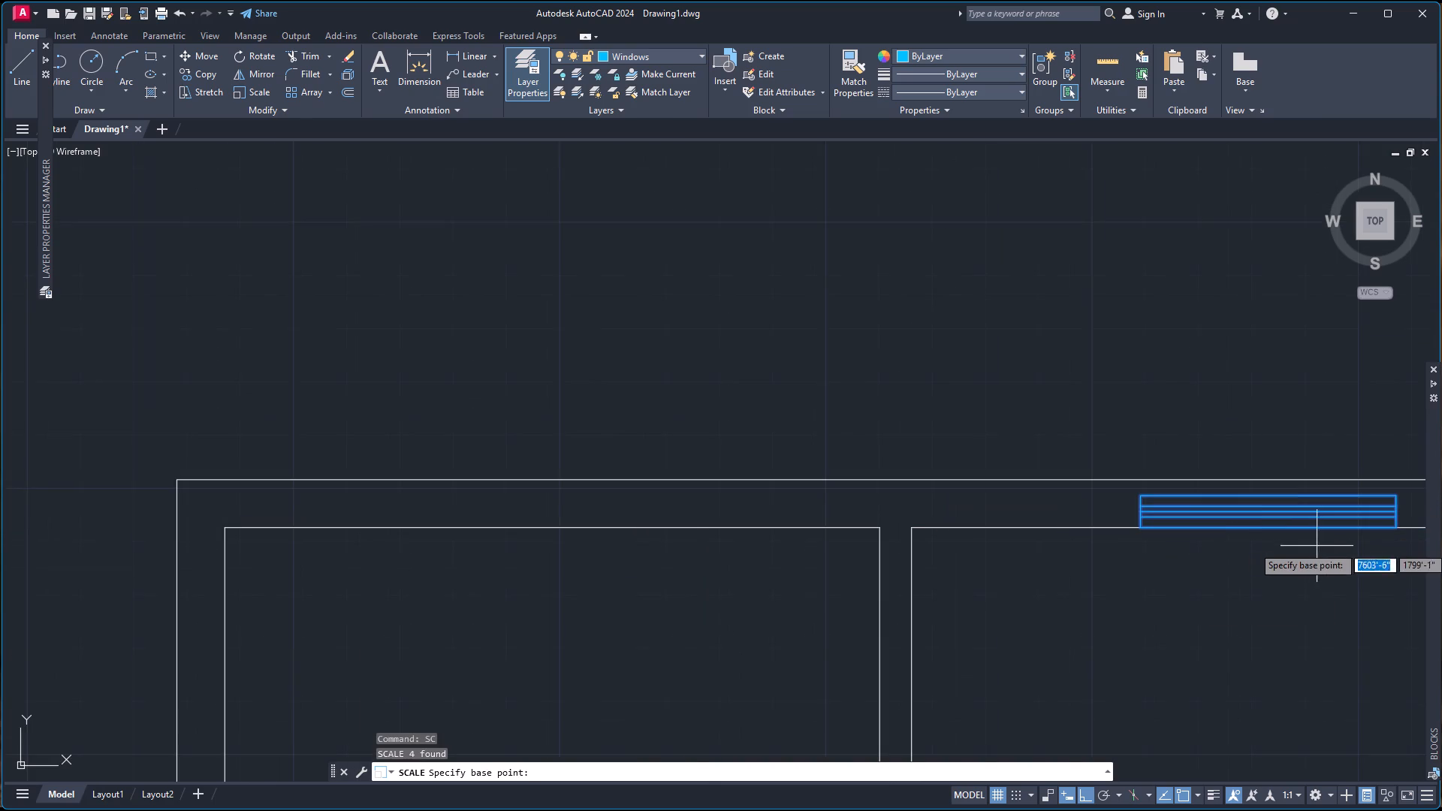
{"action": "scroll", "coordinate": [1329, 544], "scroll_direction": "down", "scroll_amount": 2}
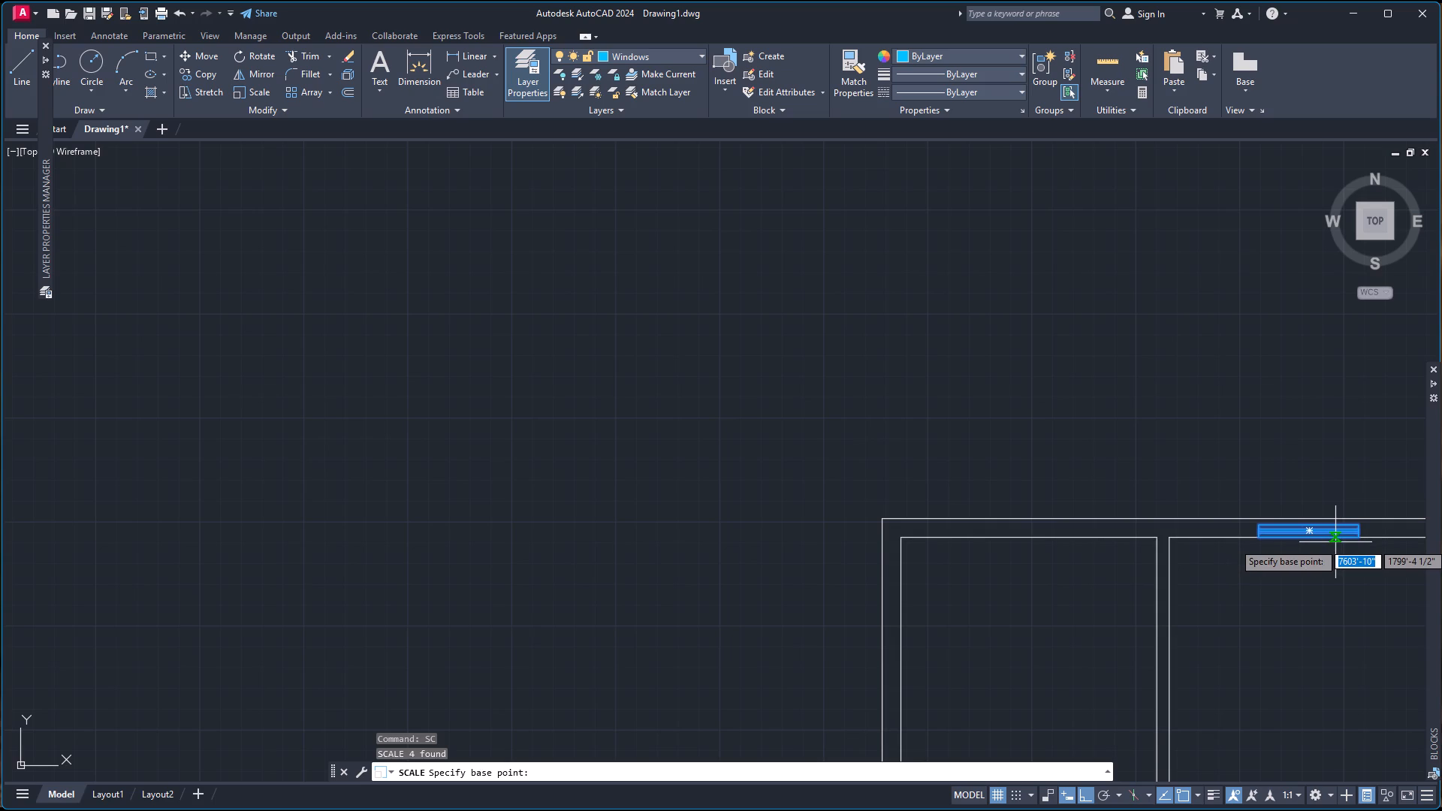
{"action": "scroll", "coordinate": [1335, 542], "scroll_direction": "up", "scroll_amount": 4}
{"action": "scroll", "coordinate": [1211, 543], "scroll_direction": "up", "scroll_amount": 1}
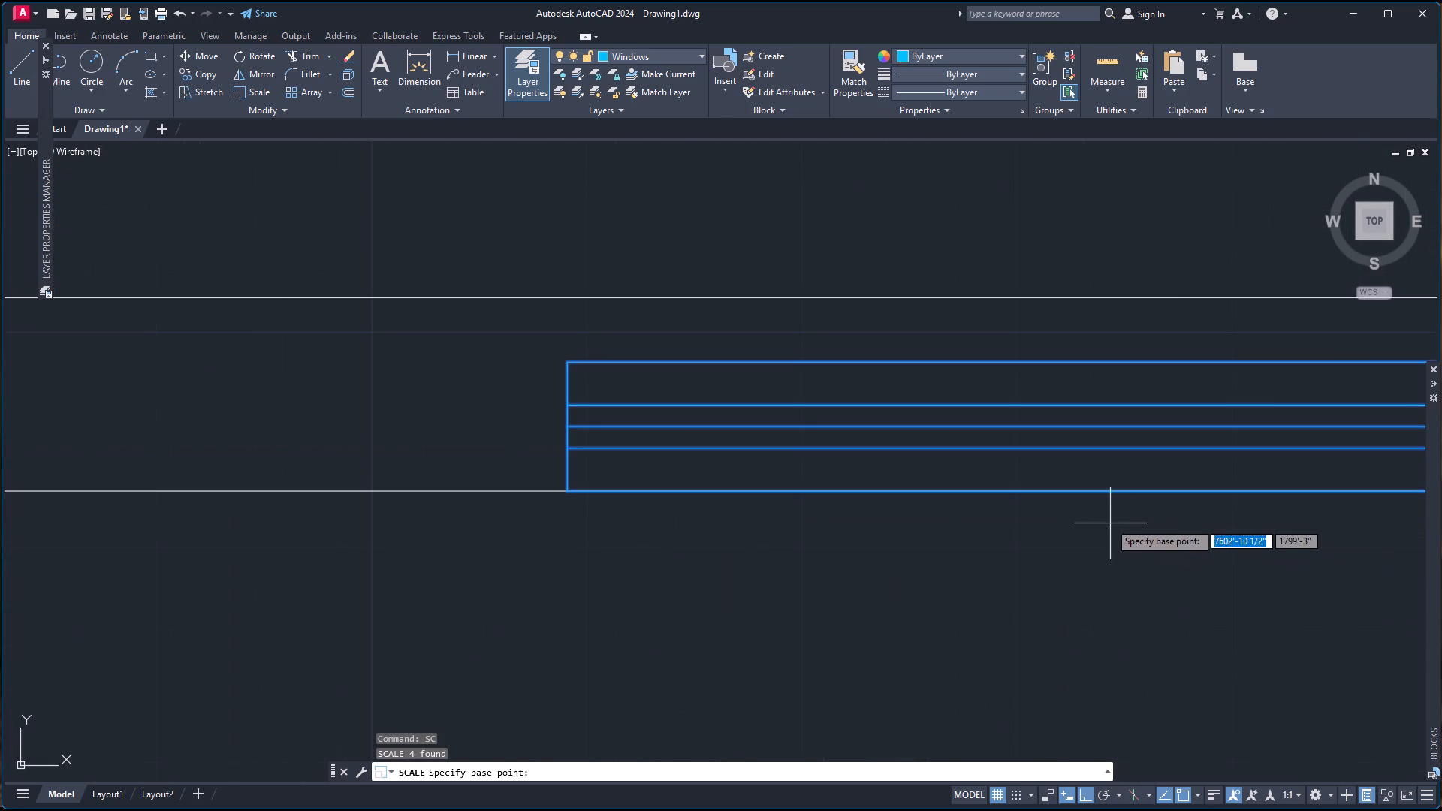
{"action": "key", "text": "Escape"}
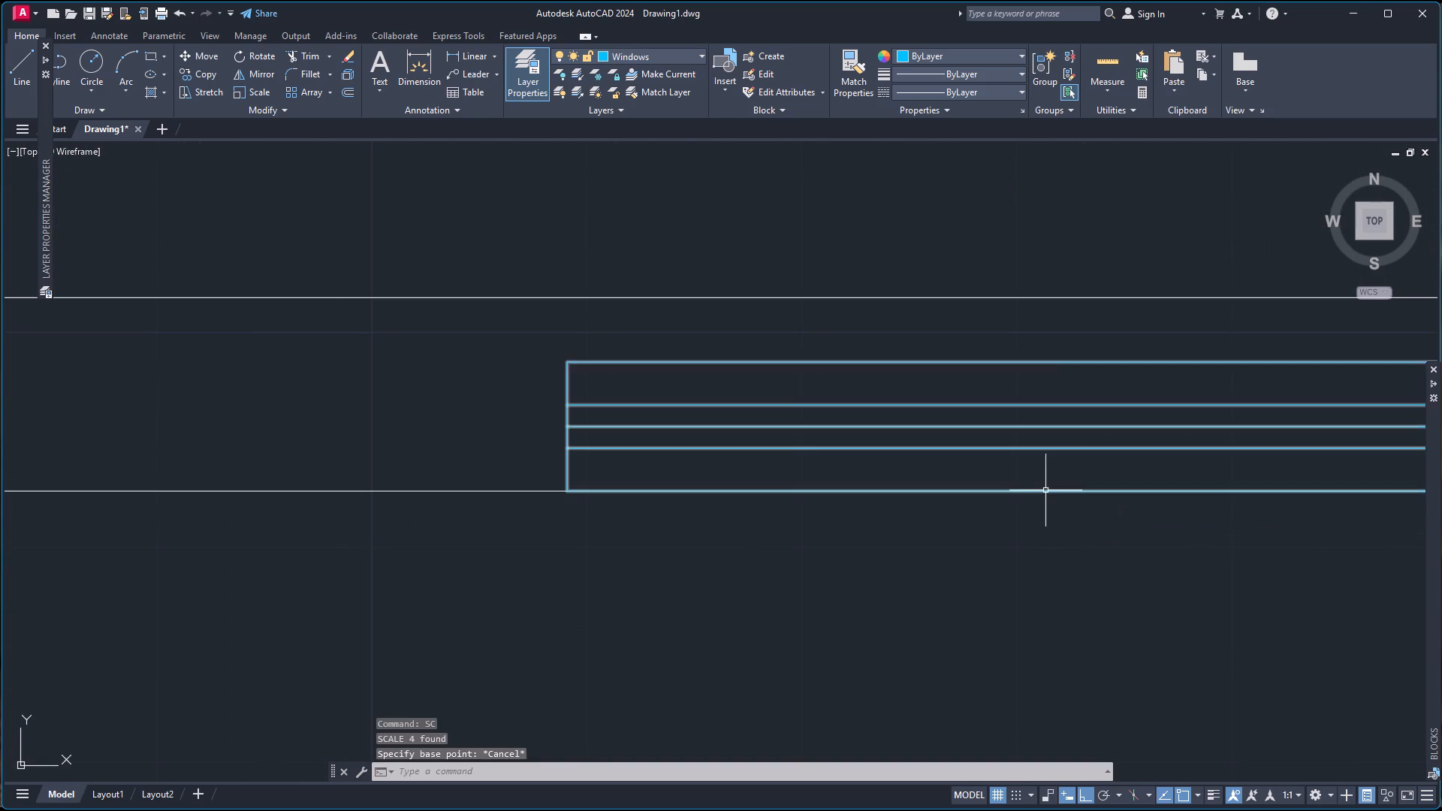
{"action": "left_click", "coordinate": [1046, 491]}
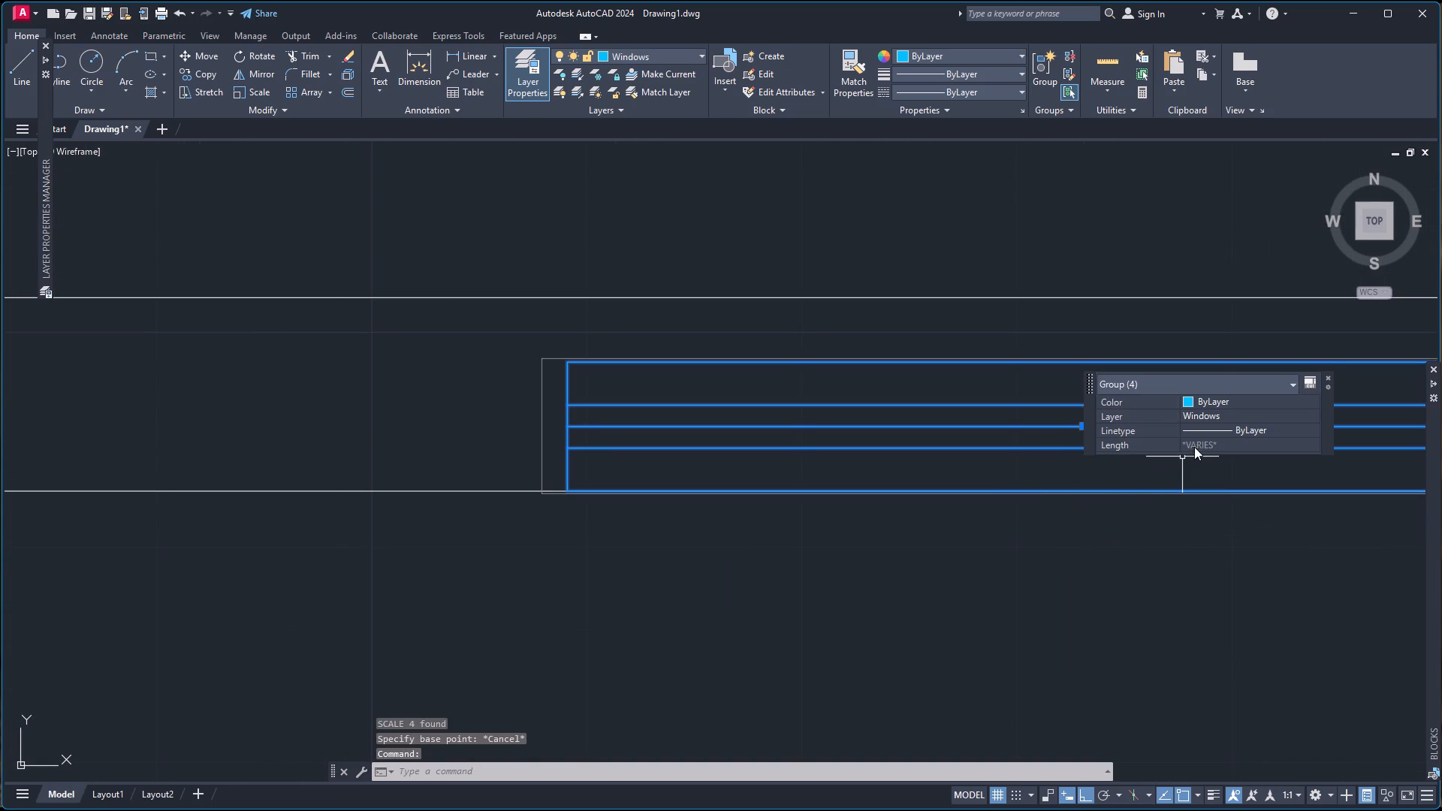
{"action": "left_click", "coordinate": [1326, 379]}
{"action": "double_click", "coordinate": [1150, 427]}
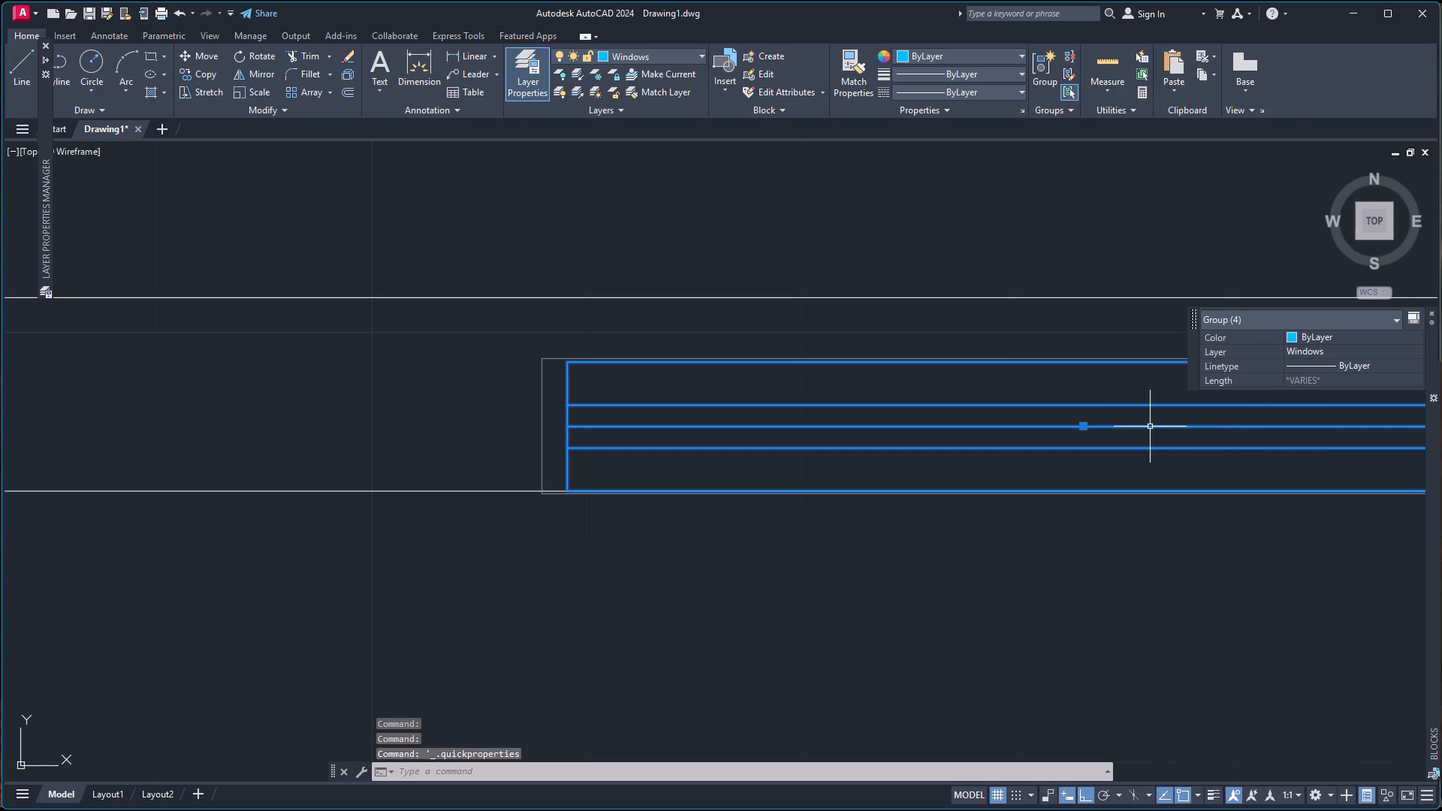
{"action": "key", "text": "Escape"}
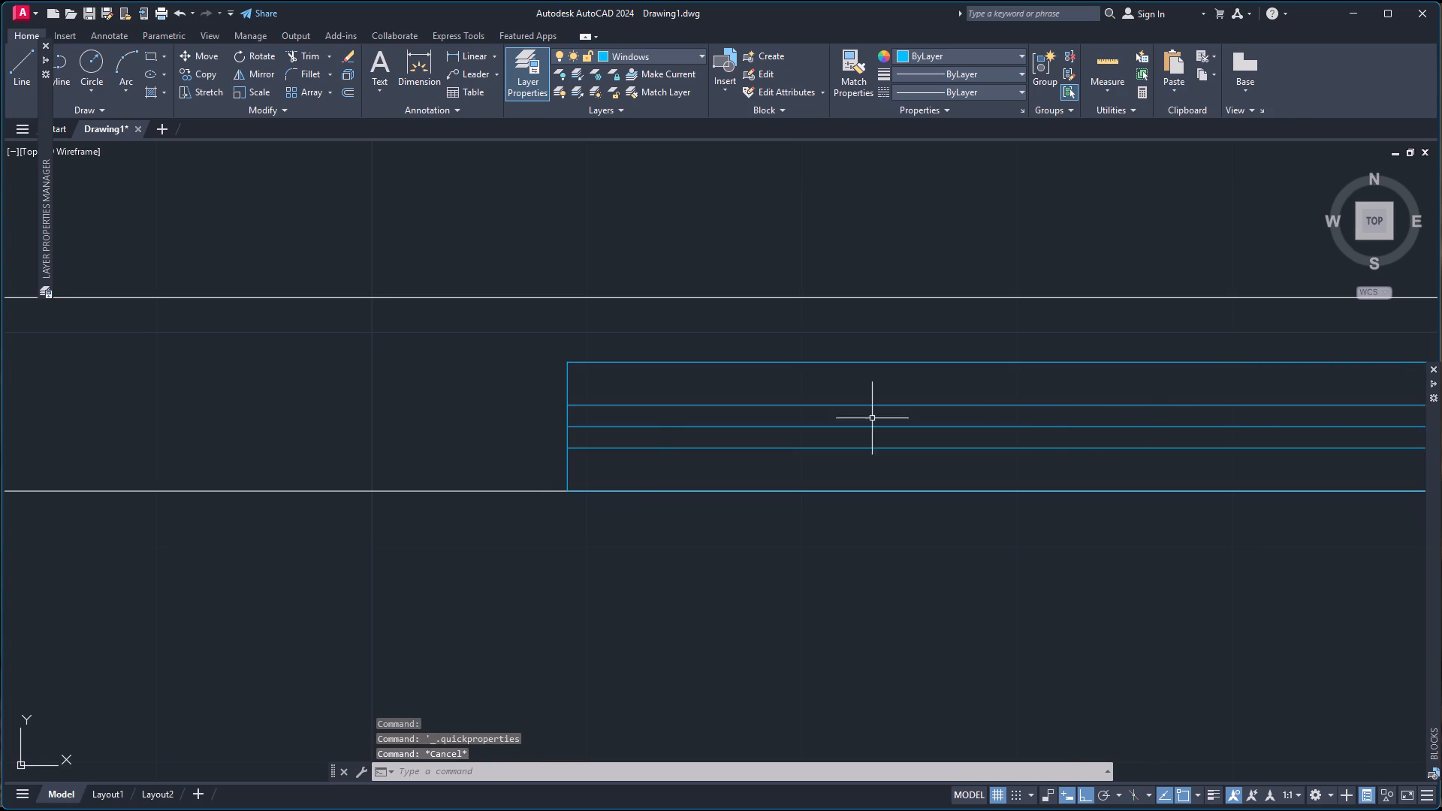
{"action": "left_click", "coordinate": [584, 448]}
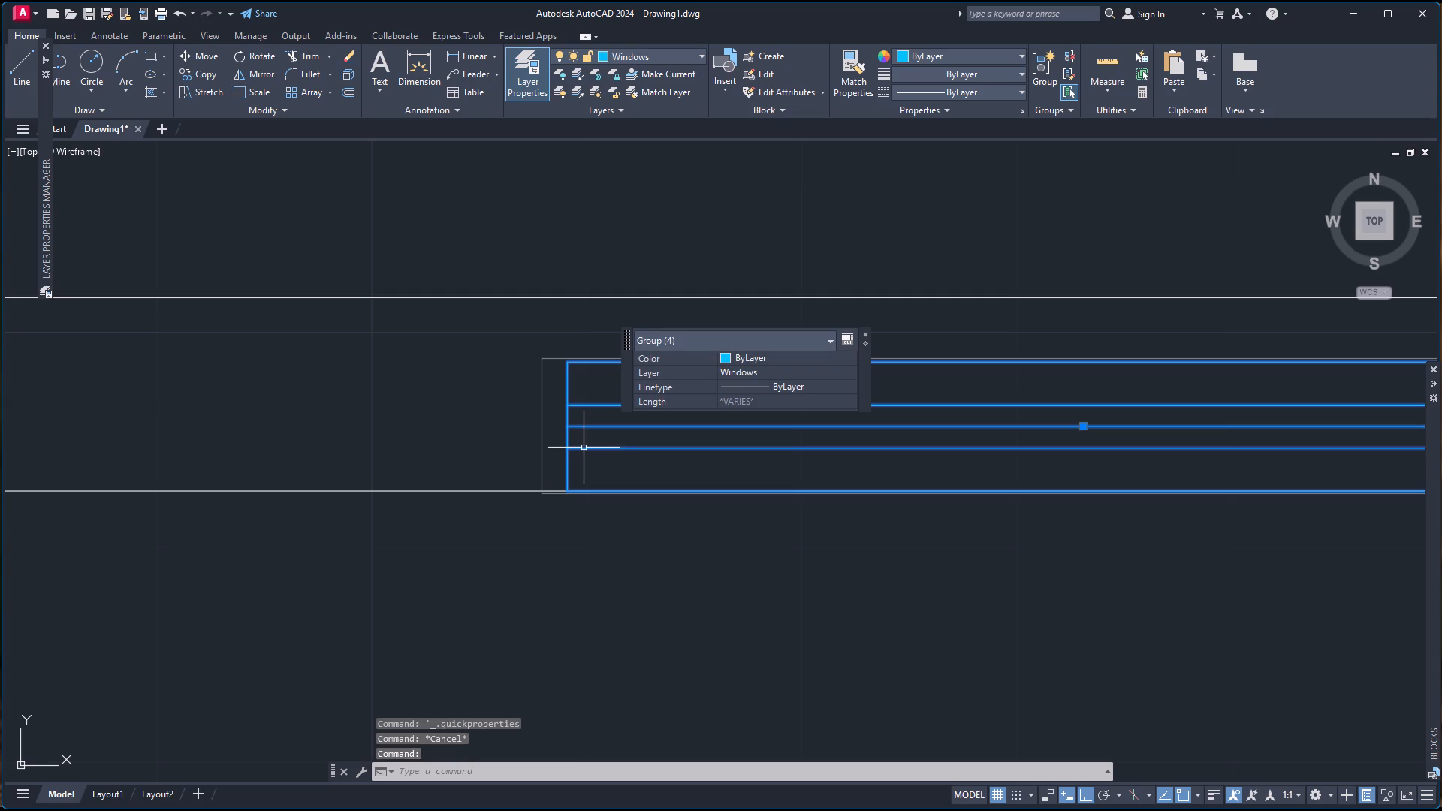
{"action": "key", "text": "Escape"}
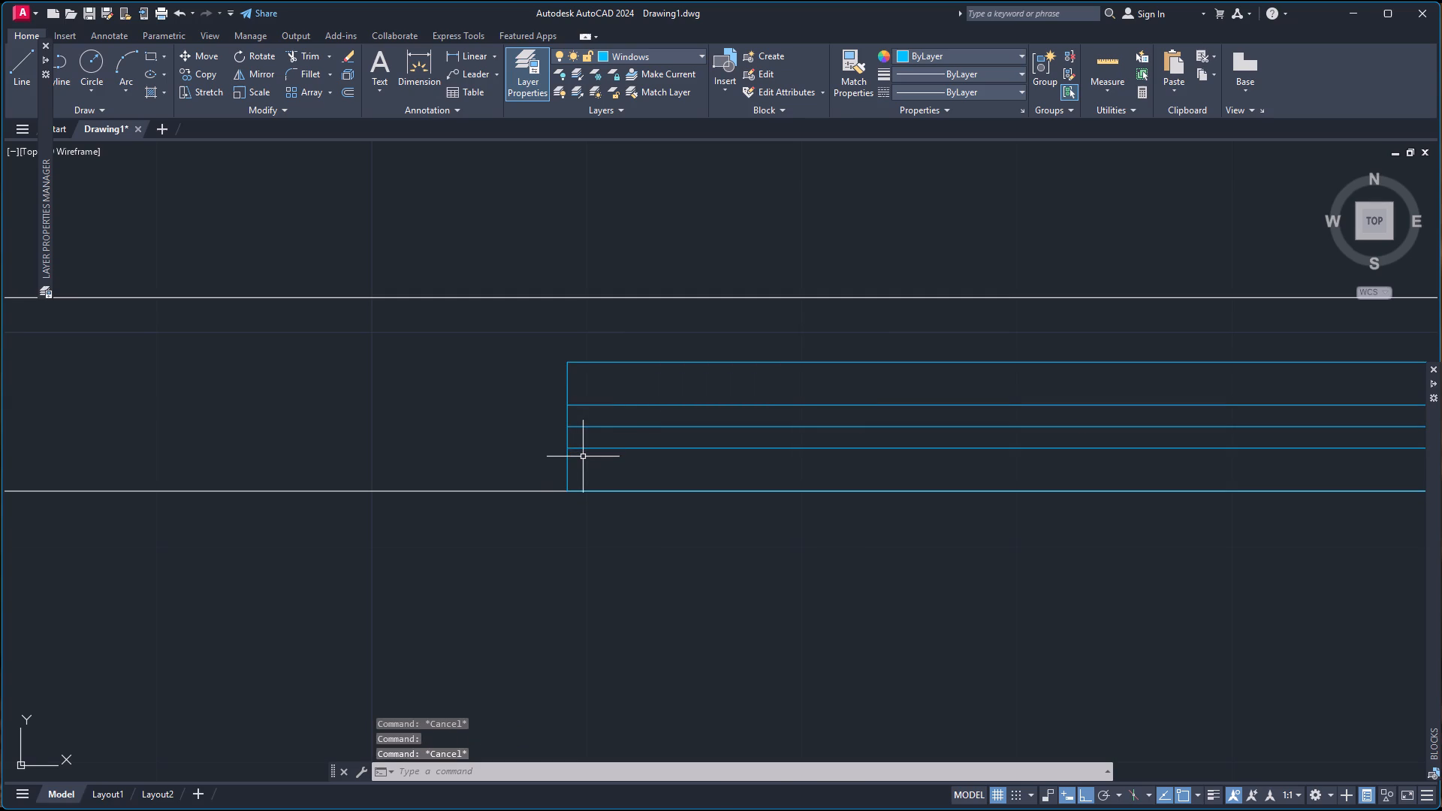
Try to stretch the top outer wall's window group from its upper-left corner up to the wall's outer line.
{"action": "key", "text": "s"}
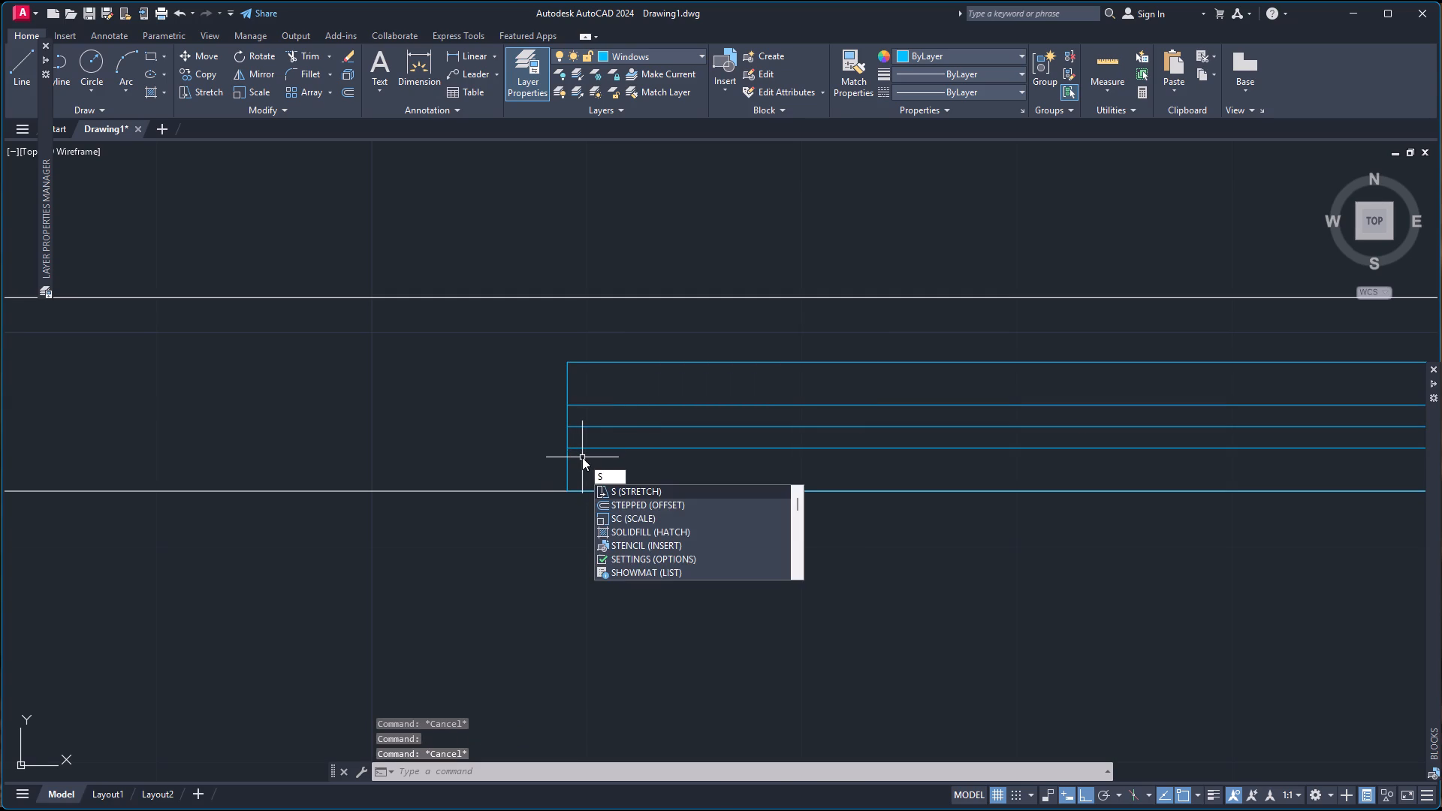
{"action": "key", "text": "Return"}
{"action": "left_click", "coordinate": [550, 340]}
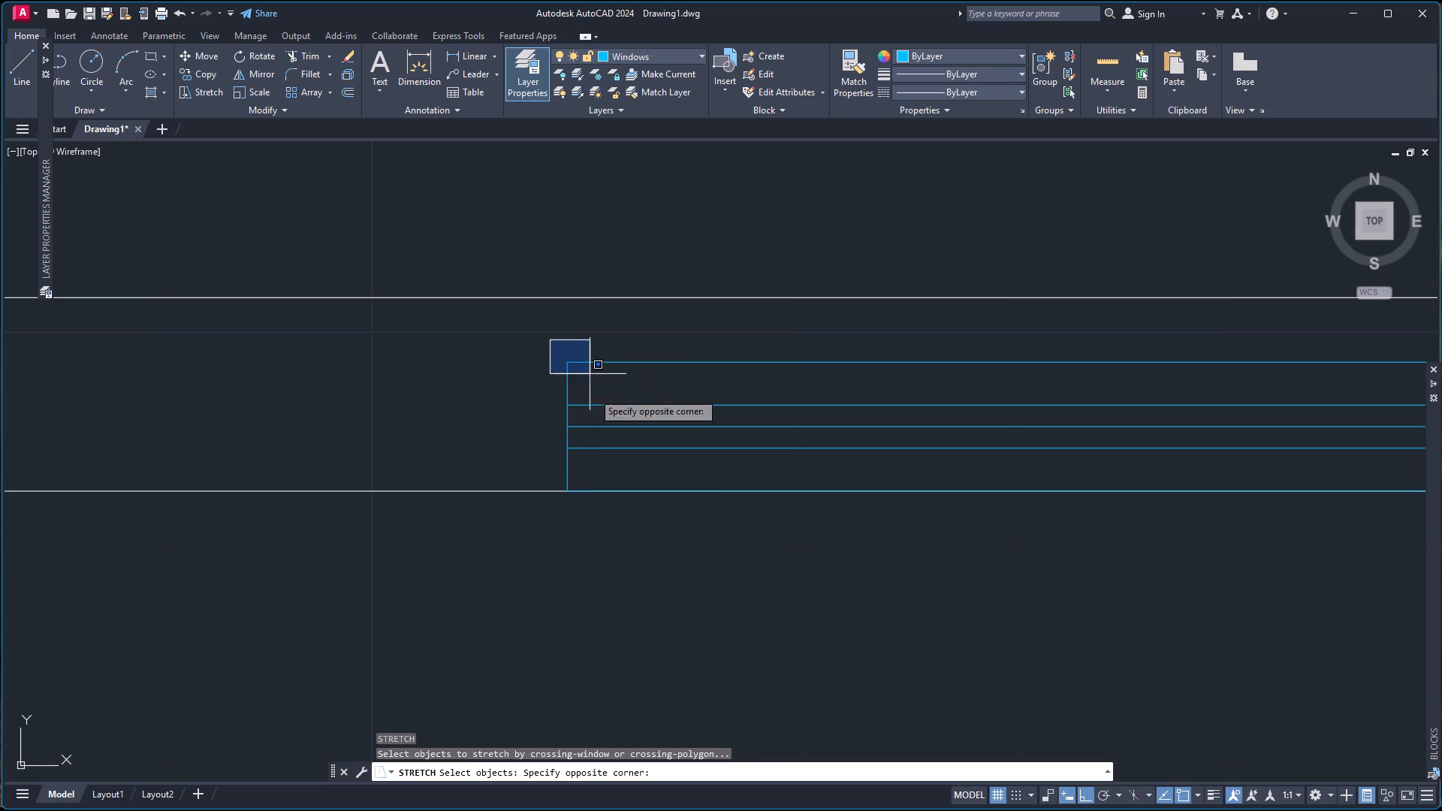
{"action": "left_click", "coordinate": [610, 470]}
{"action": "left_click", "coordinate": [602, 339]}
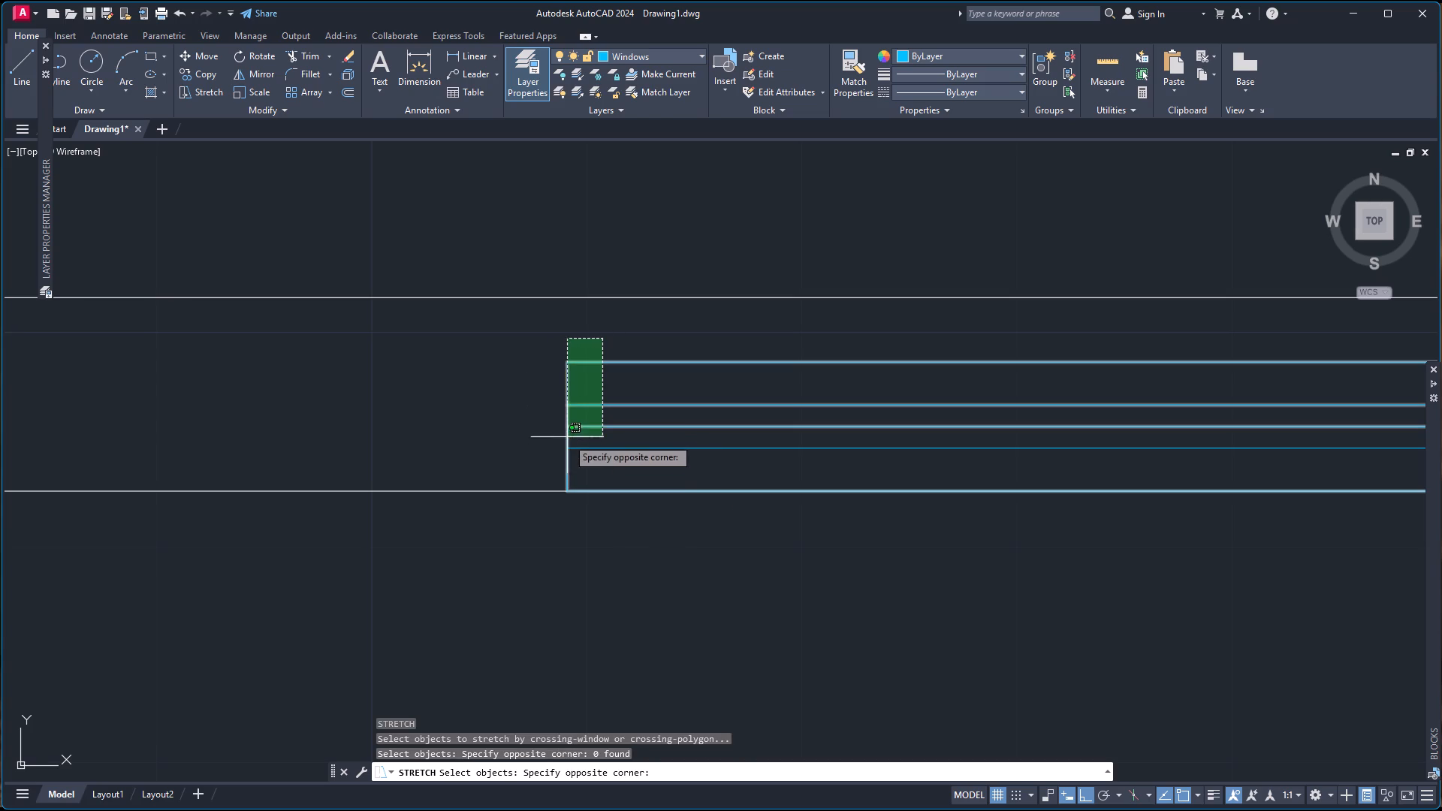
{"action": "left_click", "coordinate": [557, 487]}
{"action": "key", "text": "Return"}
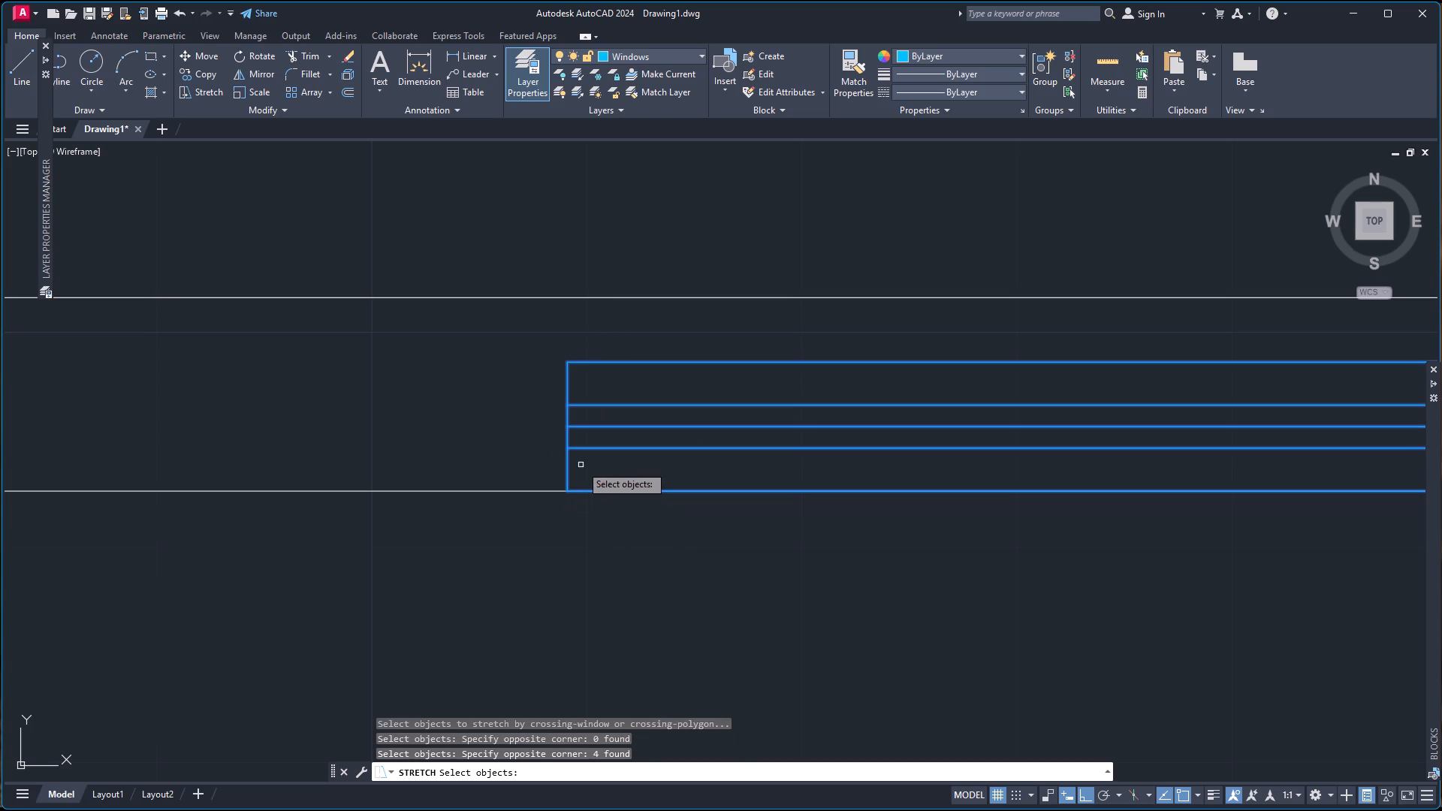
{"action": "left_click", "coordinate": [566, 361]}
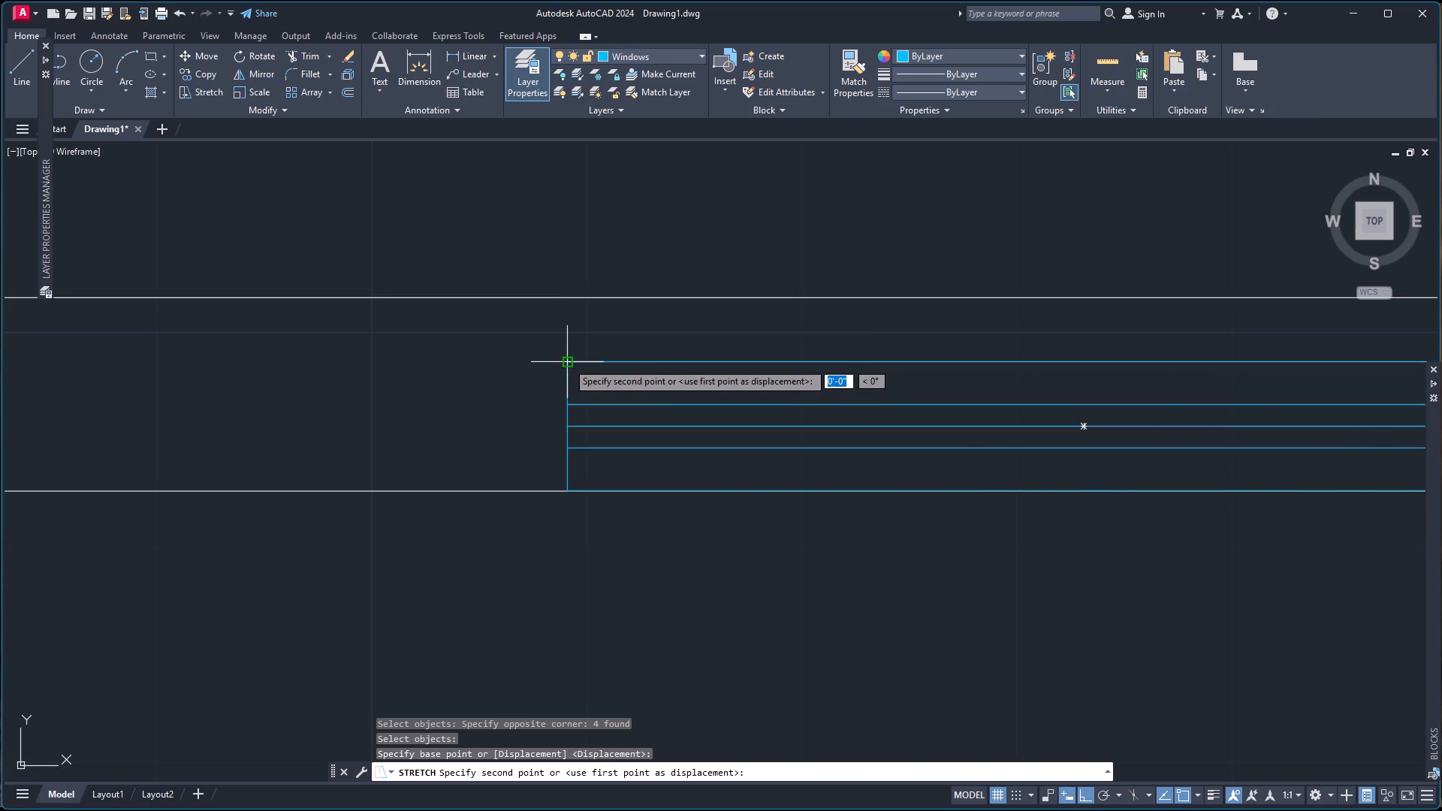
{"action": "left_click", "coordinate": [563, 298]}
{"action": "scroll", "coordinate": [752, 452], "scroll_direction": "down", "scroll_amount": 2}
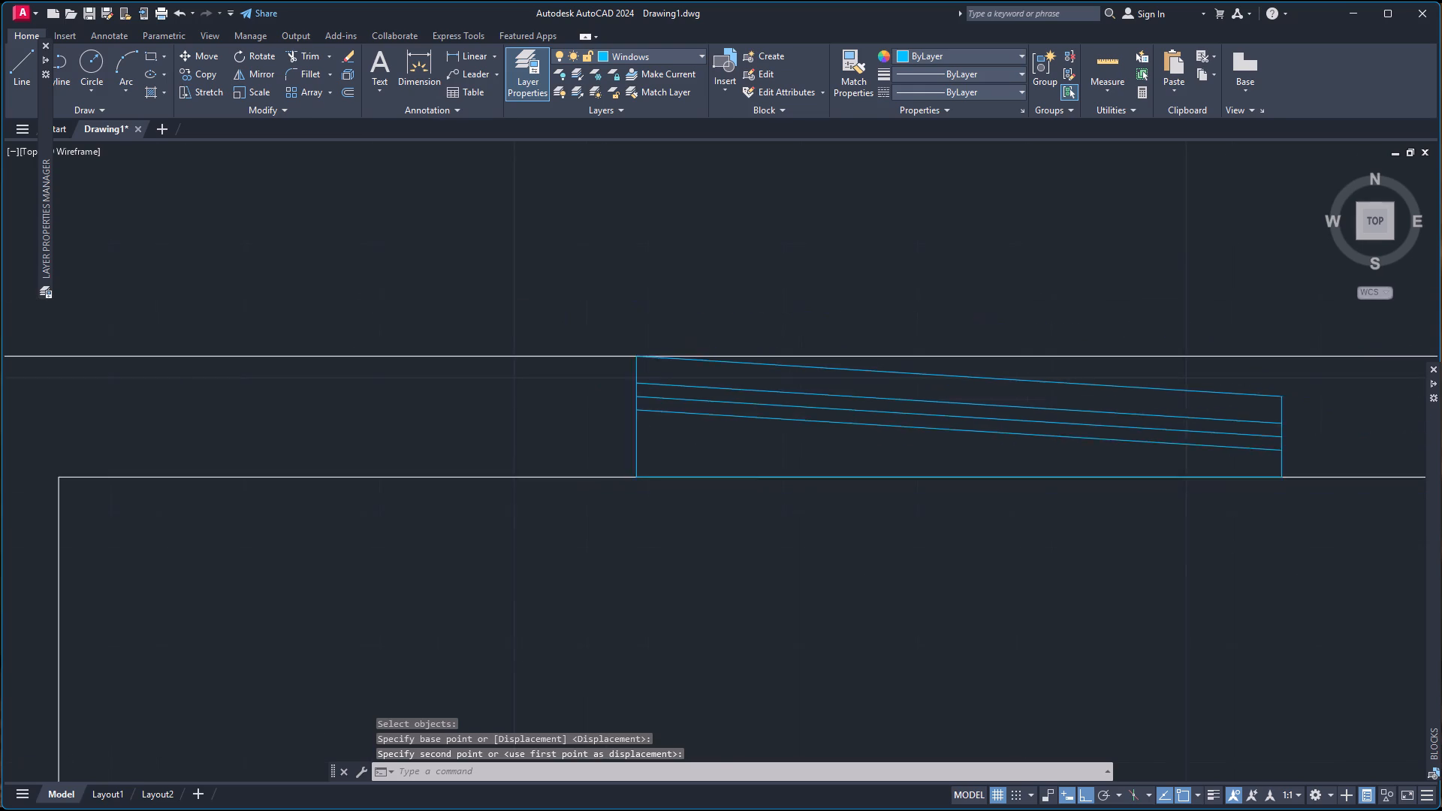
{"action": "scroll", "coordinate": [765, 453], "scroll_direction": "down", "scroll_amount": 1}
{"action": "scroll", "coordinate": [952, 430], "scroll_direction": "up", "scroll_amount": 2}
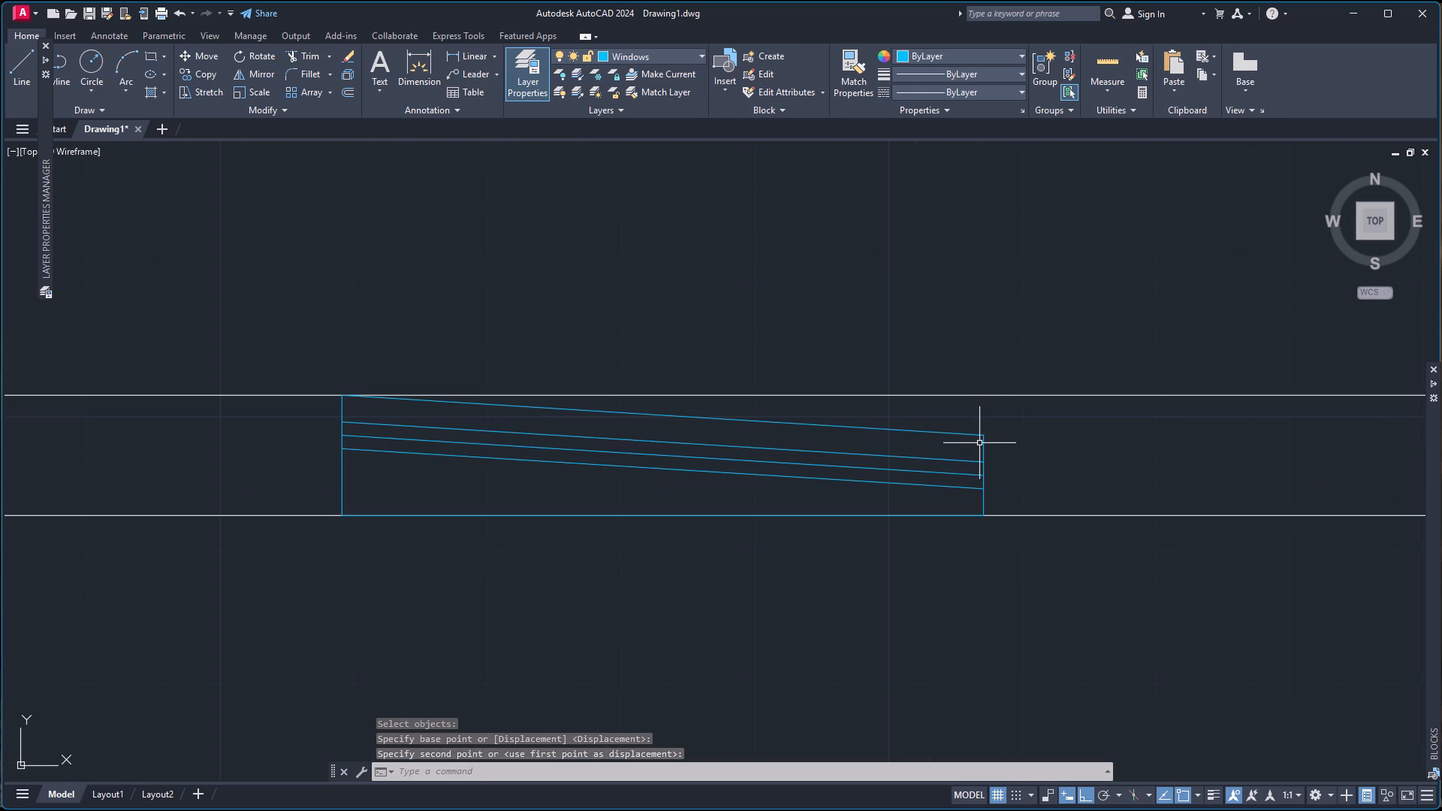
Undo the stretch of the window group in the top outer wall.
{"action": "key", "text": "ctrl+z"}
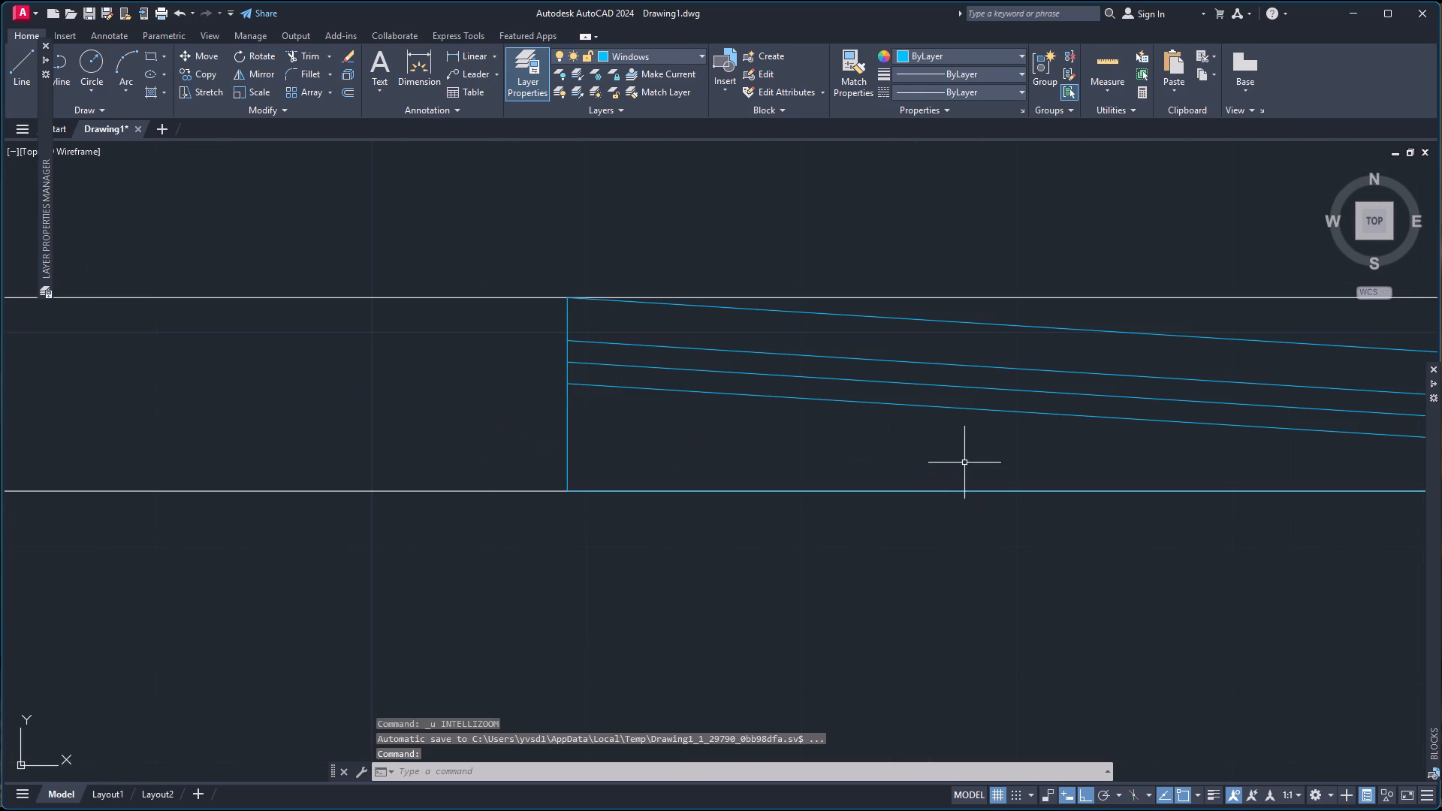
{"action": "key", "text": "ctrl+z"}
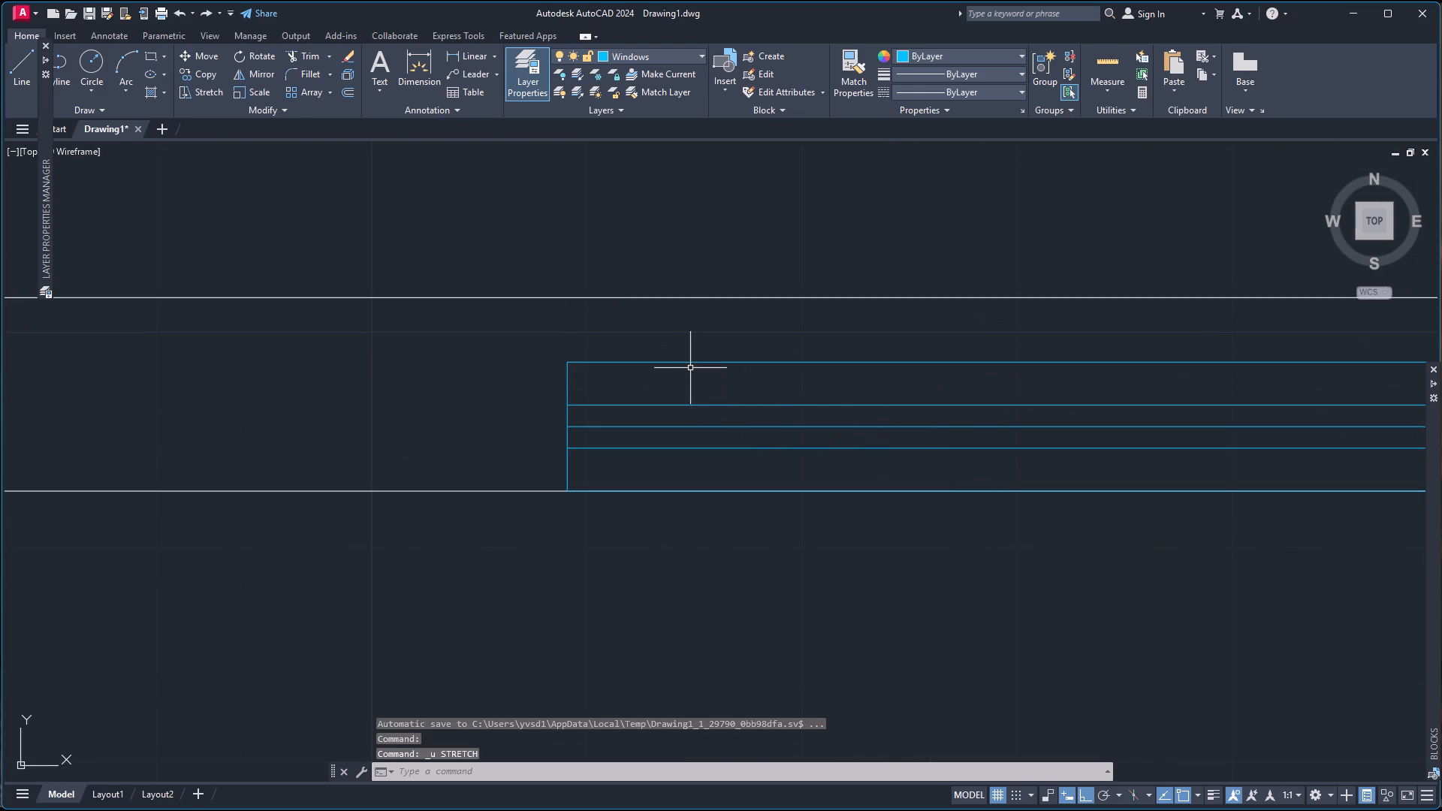
Delete the window group from the top outer wall.
{"action": "left_click", "coordinate": [698, 363]}
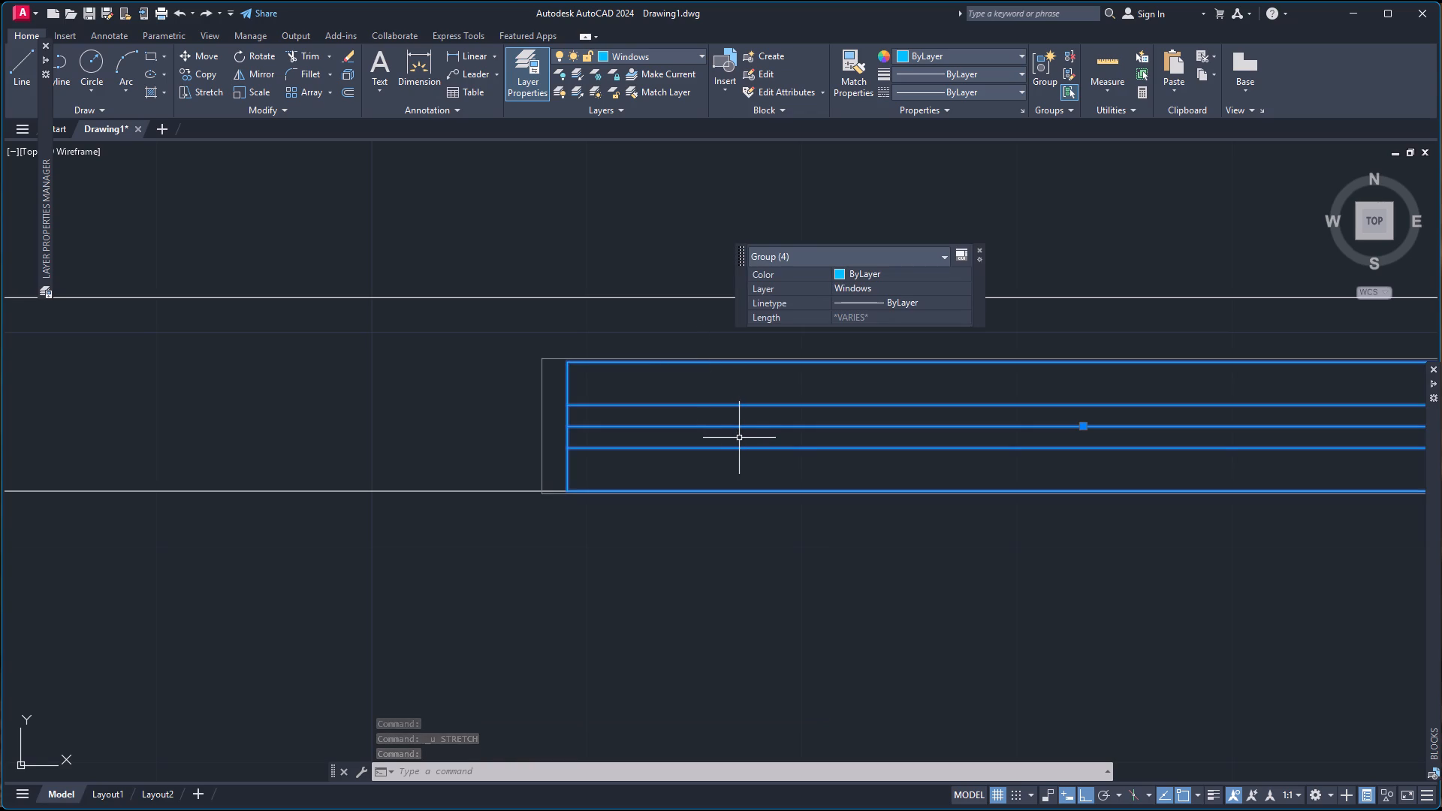
{"action": "key", "text": "Delete"}
Move the window group above the stairs about 2 1/2 feet left along its wall, using its bottom edge's midpoint as base point.
{"action": "scroll", "coordinate": [744, 437], "scroll_direction": "down", "scroll_amount": 5}
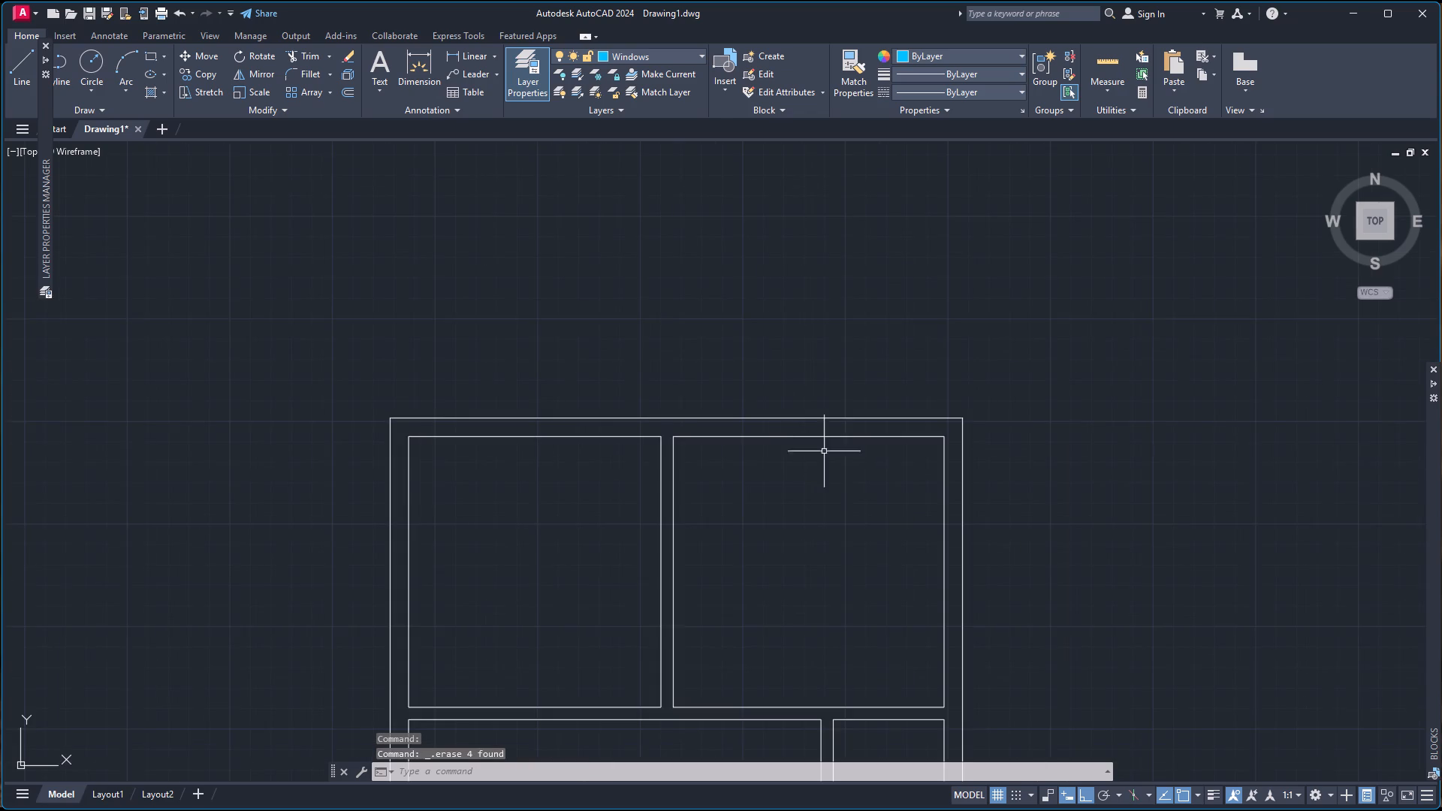
{"action": "scroll", "coordinate": [868, 532], "scroll_direction": "down", "scroll_amount": 2}
{"action": "scroll", "coordinate": [1102, 618], "scroll_direction": "up", "scroll_amount": 3}
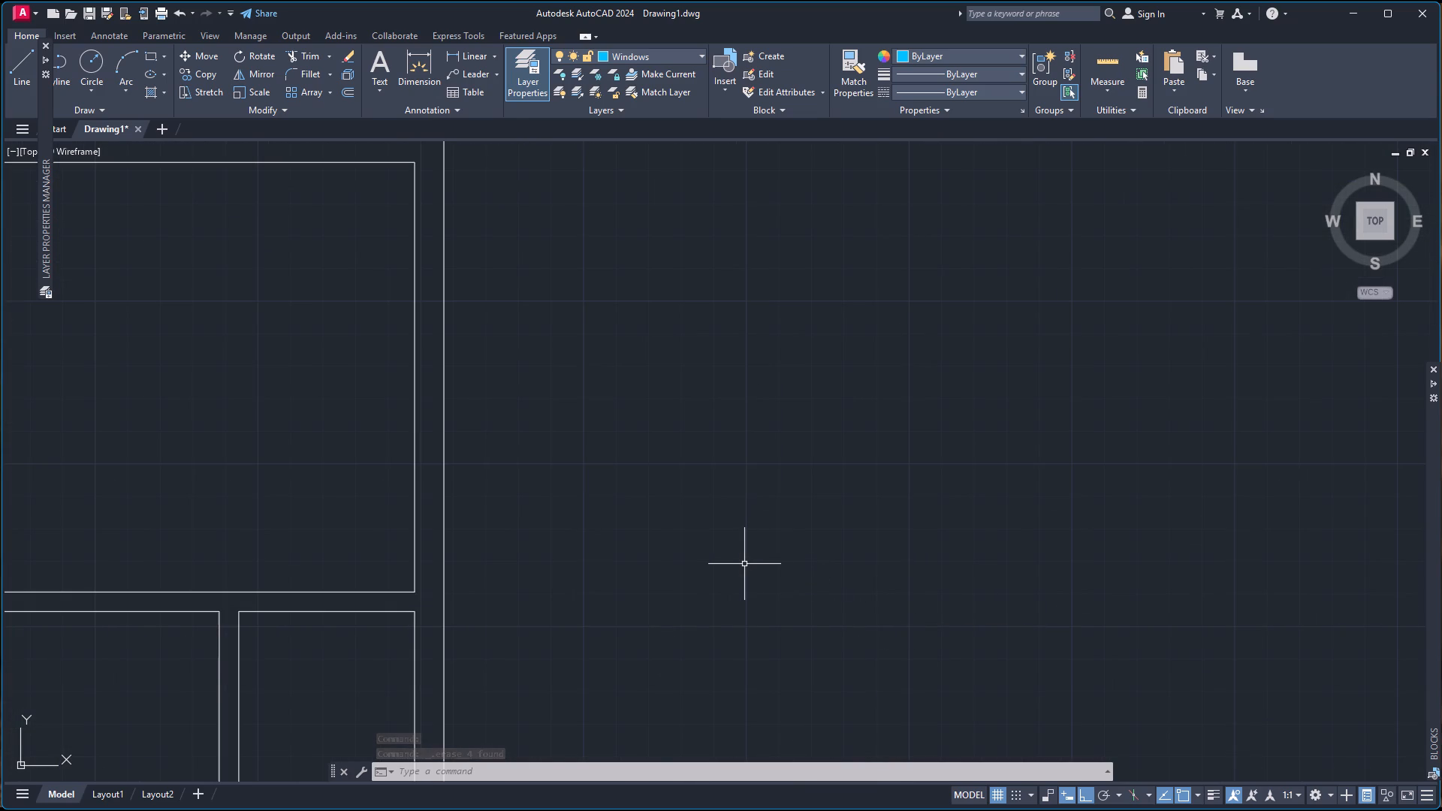
{"action": "scroll", "coordinate": [721, 597], "scroll_direction": "down", "scroll_amount": 5}
{"action": "scroll", "coordinate": [763, 647], "scroll_direction": "up", "scroll_amount": 2}
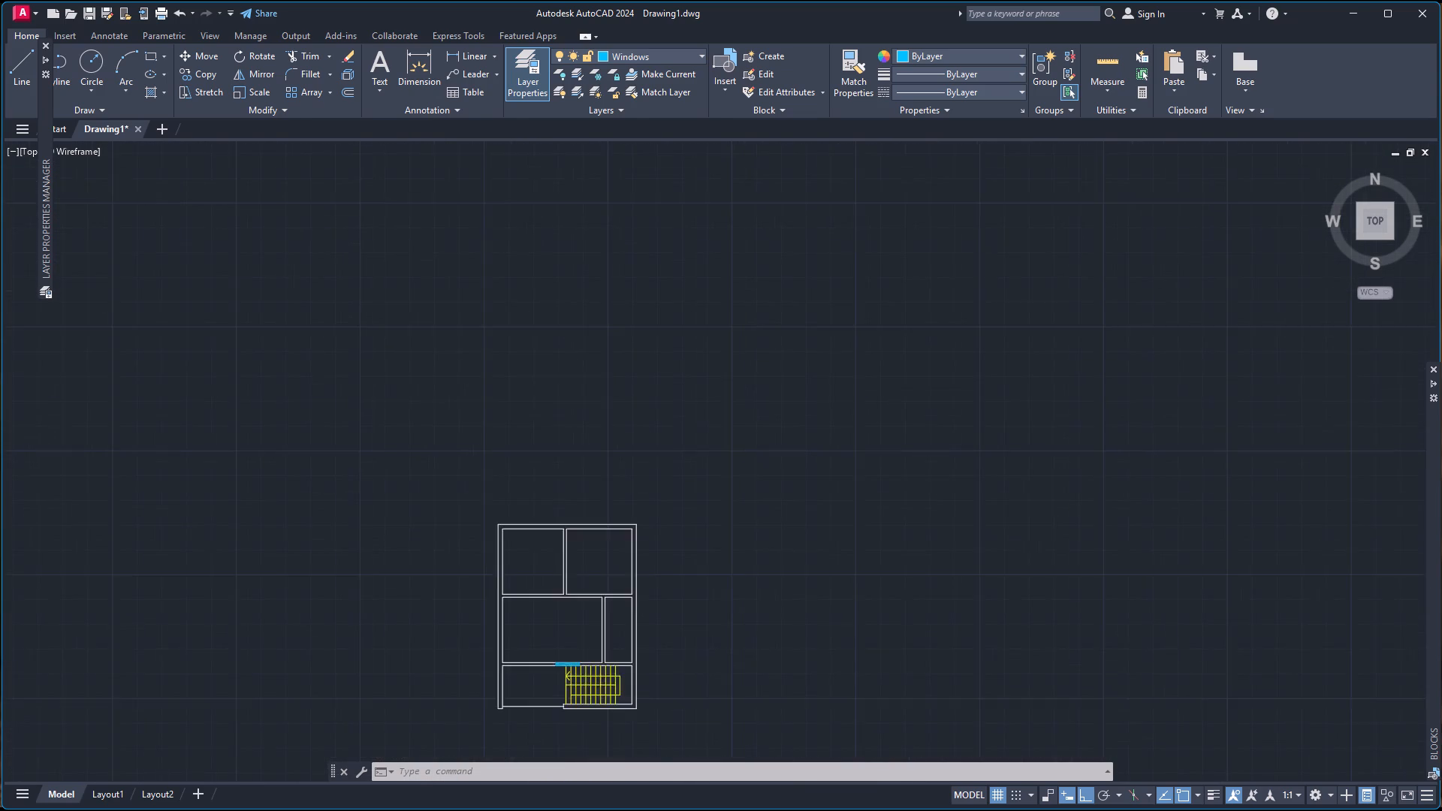
{"action": "scroll", "coordinate": [700, 604], "scroll_direction": "up", "scroll_amount": 1}
{"action": "scroll", "coordinate": [230, 723], "scroll_direction": "up", "scroll_amount": 5}
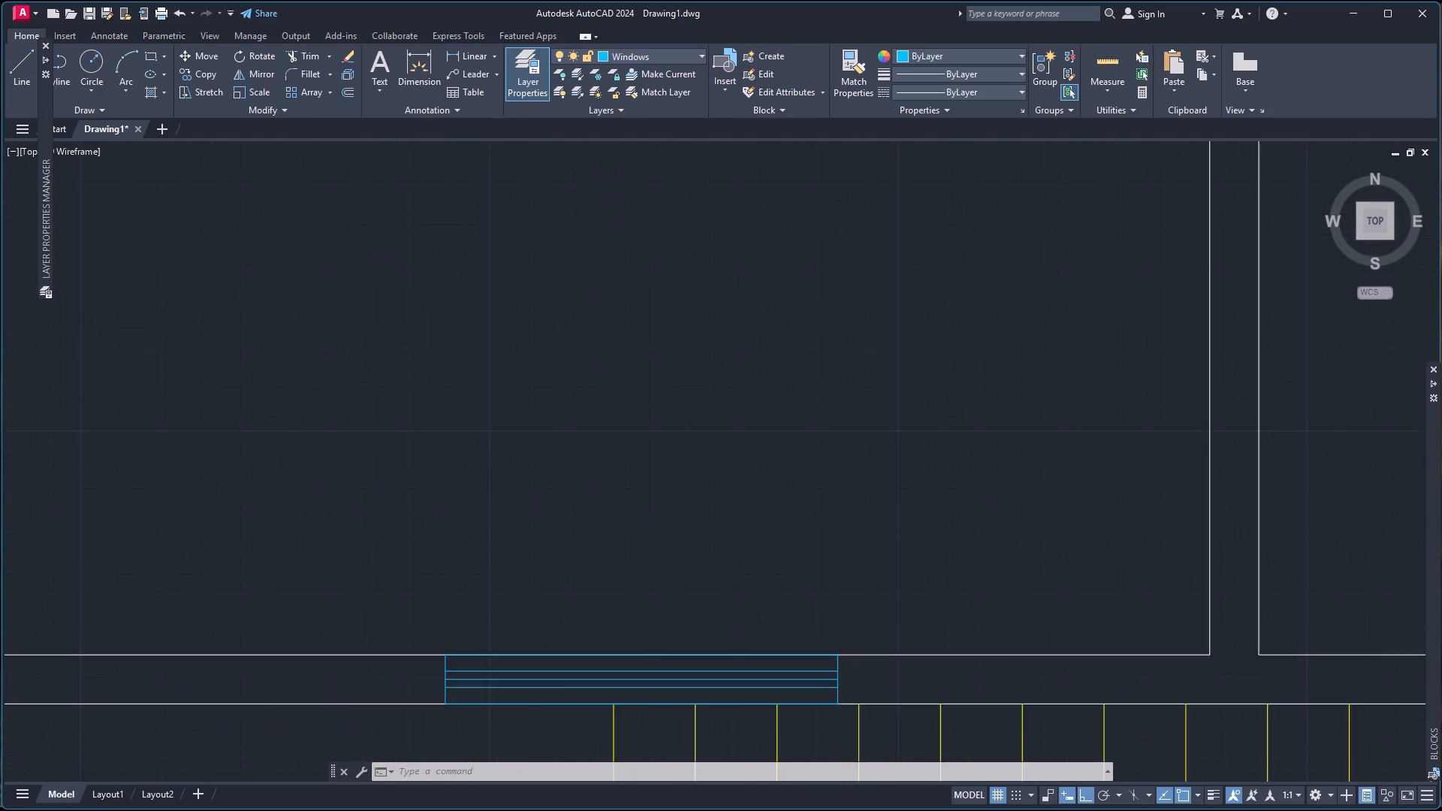
{"action": "left_click", "coordinate": [675, 657]}
{"action": "key", "text": "m"}
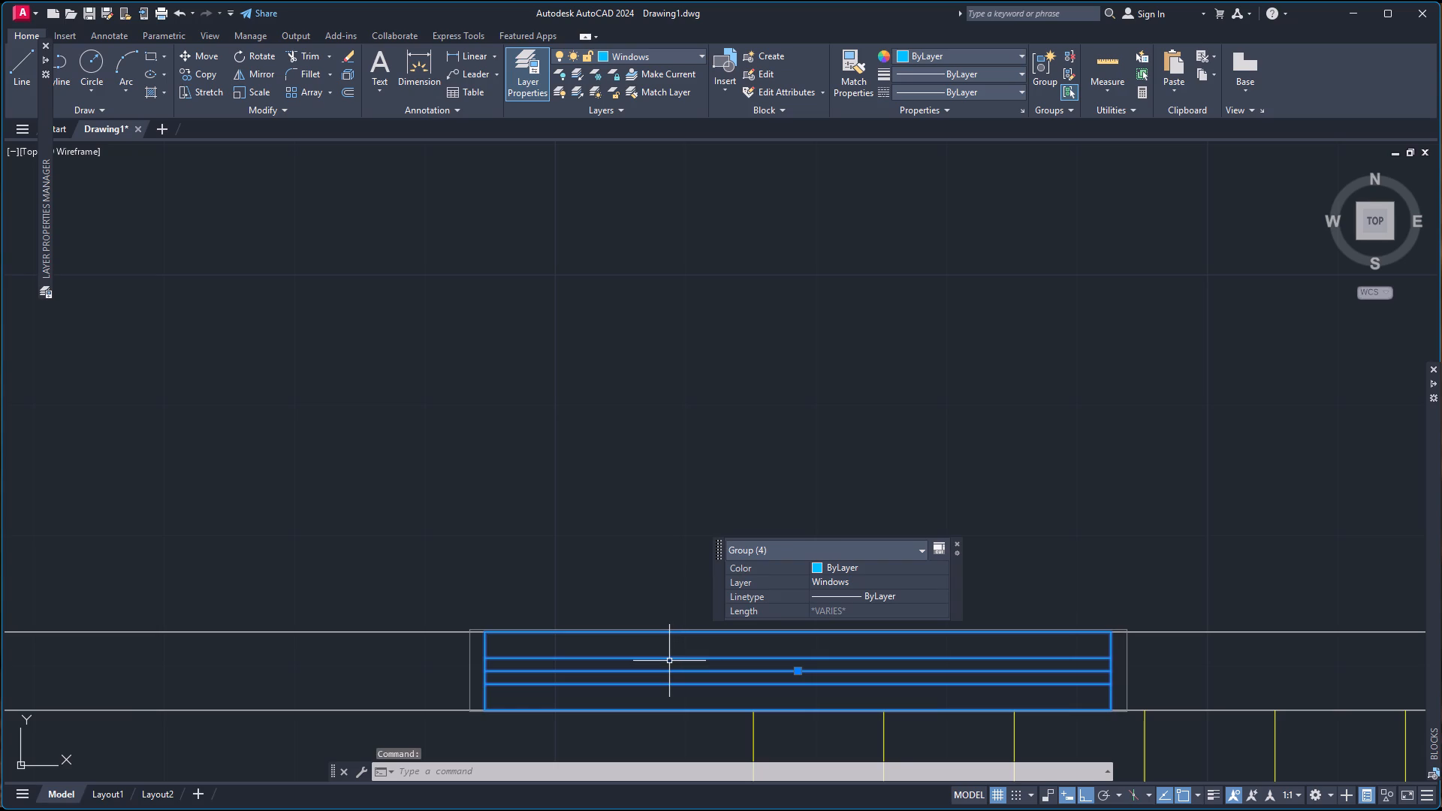
{"action": "key", "text": "Return"}
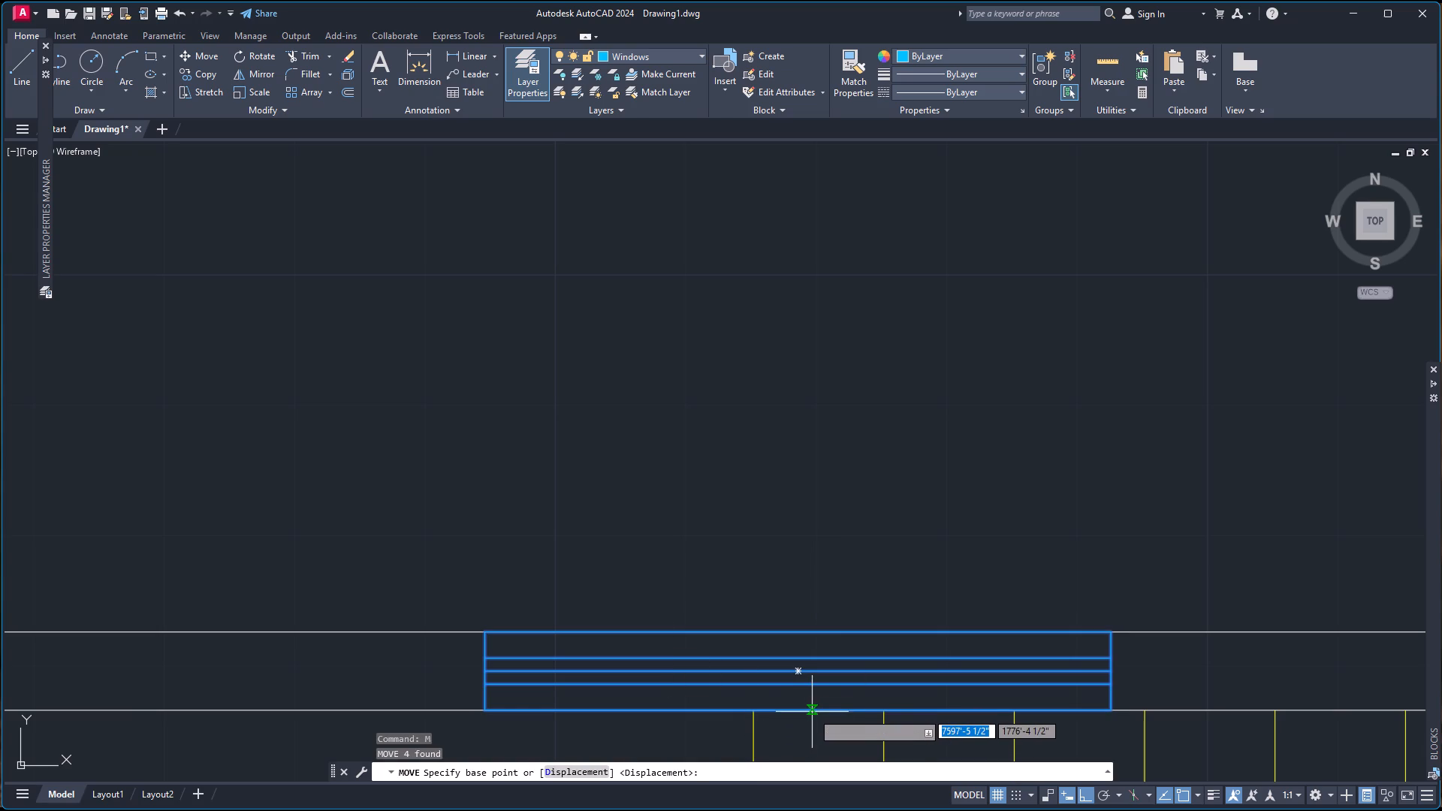
{"action": "left_click", "coordinate": [801, 710]}
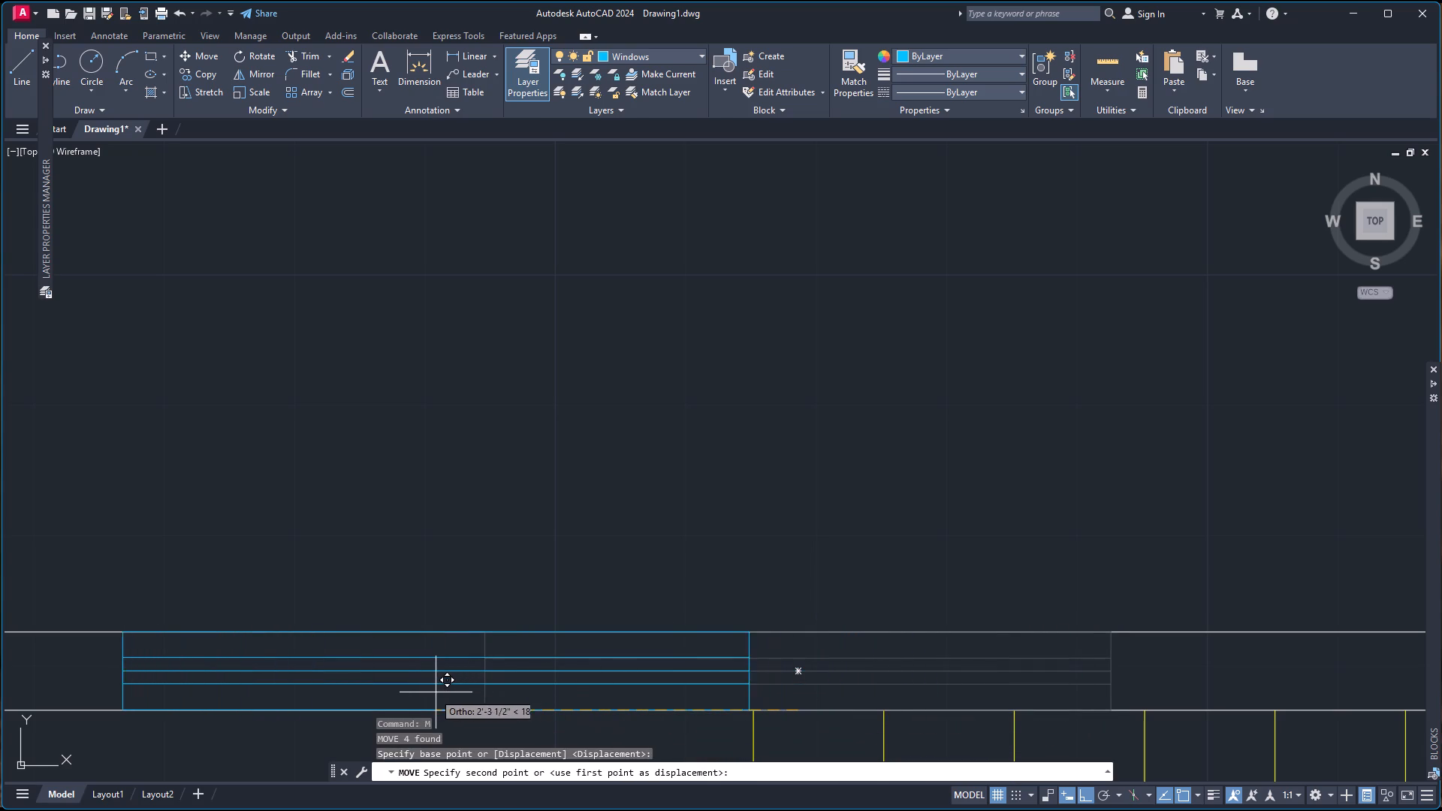
{"action": "left_click", "coordinate": [383, 692]}
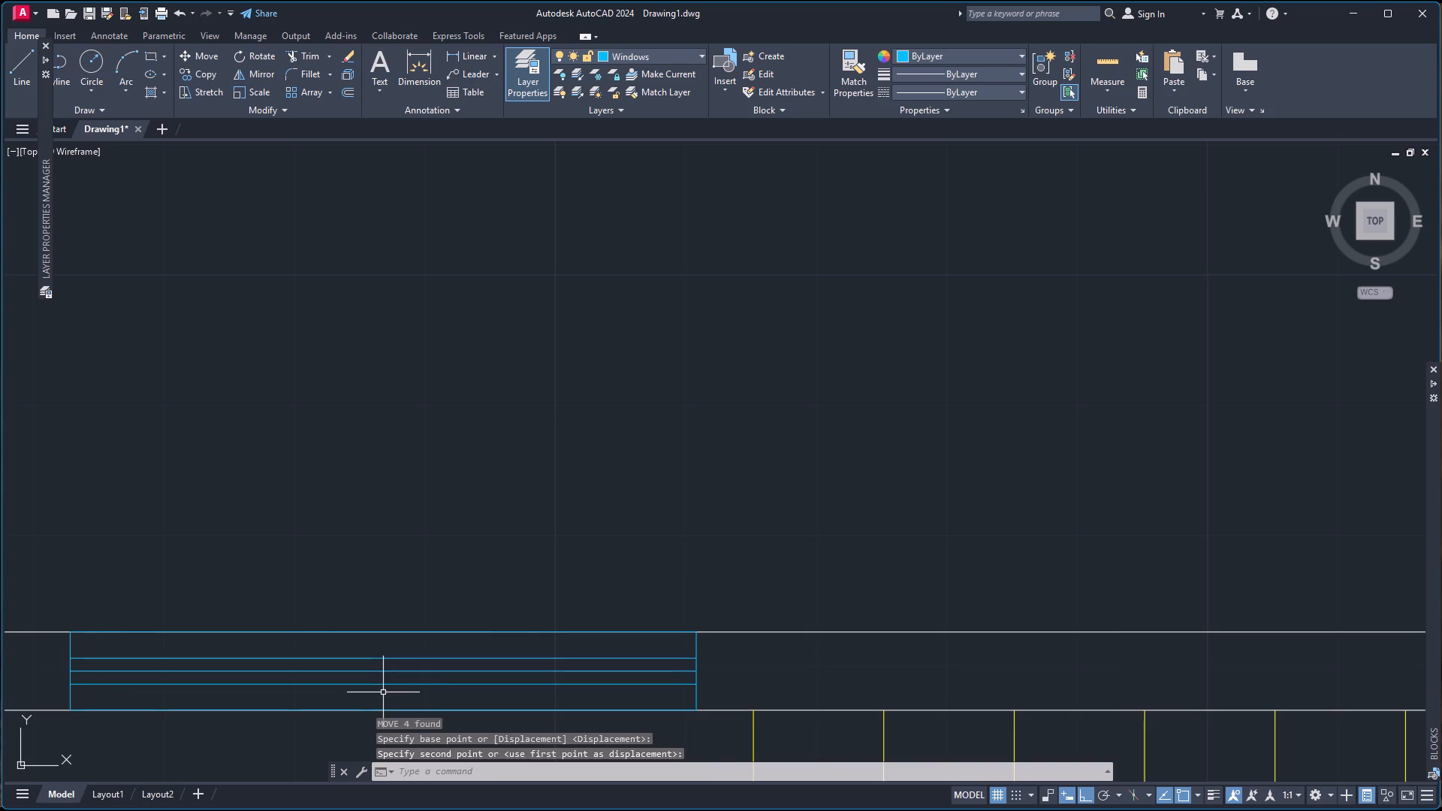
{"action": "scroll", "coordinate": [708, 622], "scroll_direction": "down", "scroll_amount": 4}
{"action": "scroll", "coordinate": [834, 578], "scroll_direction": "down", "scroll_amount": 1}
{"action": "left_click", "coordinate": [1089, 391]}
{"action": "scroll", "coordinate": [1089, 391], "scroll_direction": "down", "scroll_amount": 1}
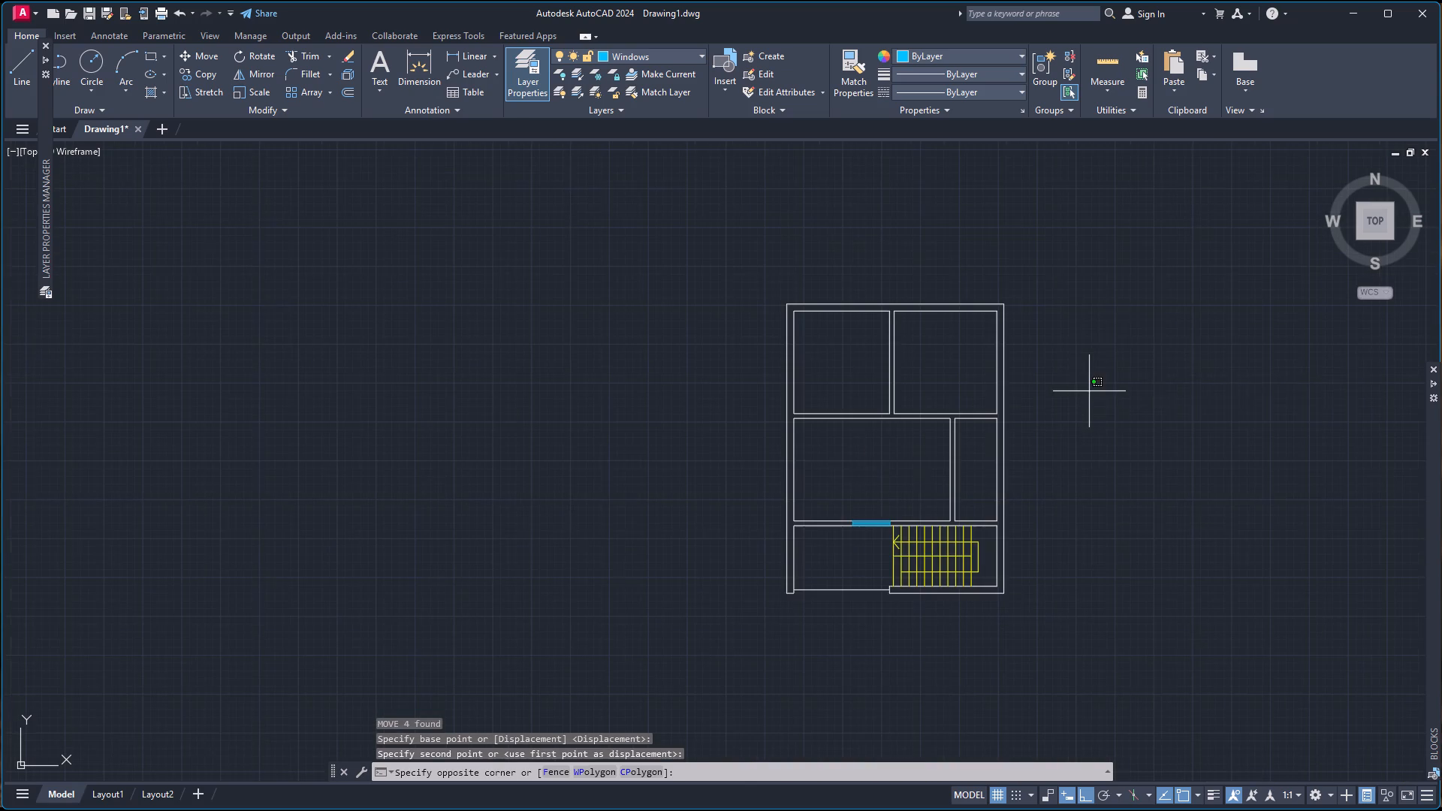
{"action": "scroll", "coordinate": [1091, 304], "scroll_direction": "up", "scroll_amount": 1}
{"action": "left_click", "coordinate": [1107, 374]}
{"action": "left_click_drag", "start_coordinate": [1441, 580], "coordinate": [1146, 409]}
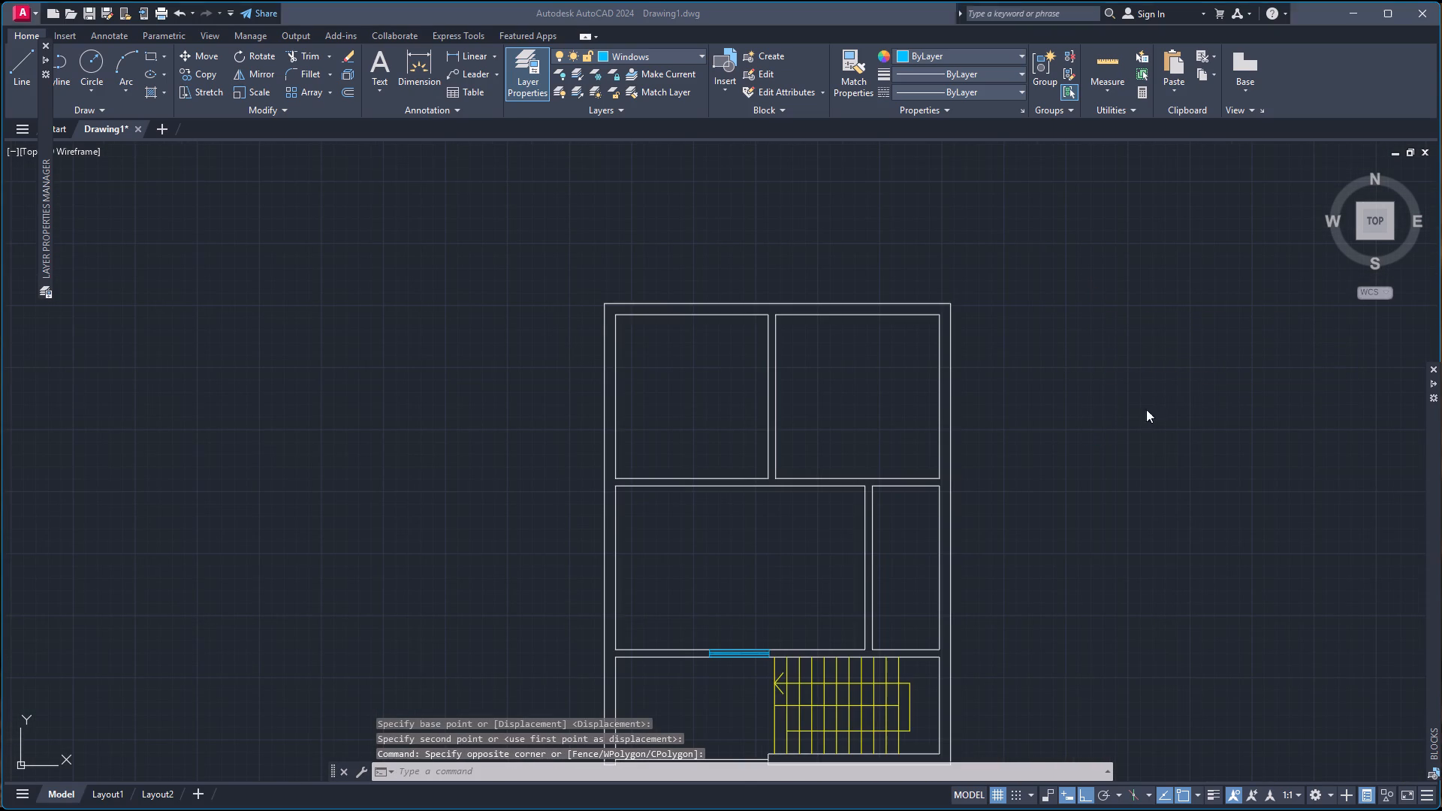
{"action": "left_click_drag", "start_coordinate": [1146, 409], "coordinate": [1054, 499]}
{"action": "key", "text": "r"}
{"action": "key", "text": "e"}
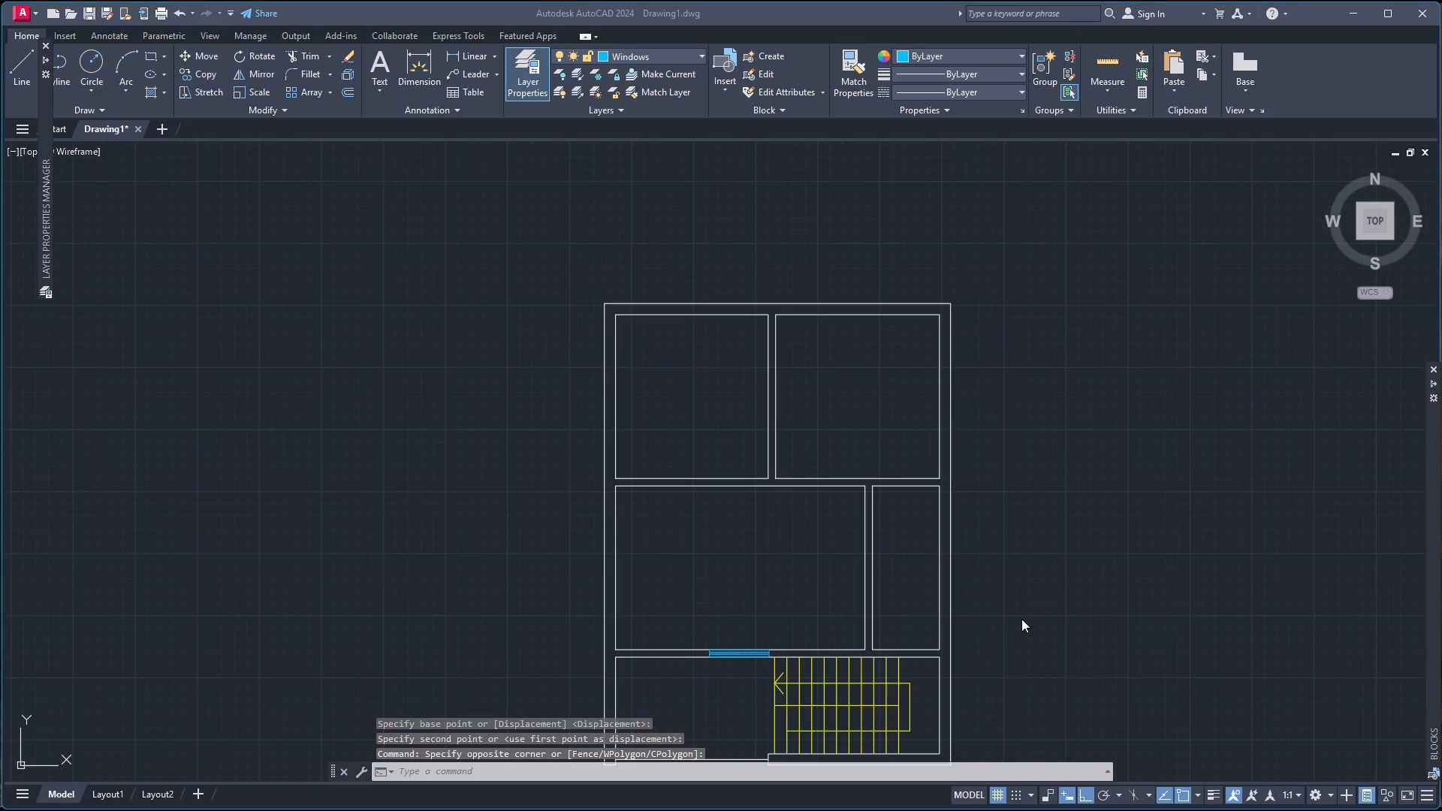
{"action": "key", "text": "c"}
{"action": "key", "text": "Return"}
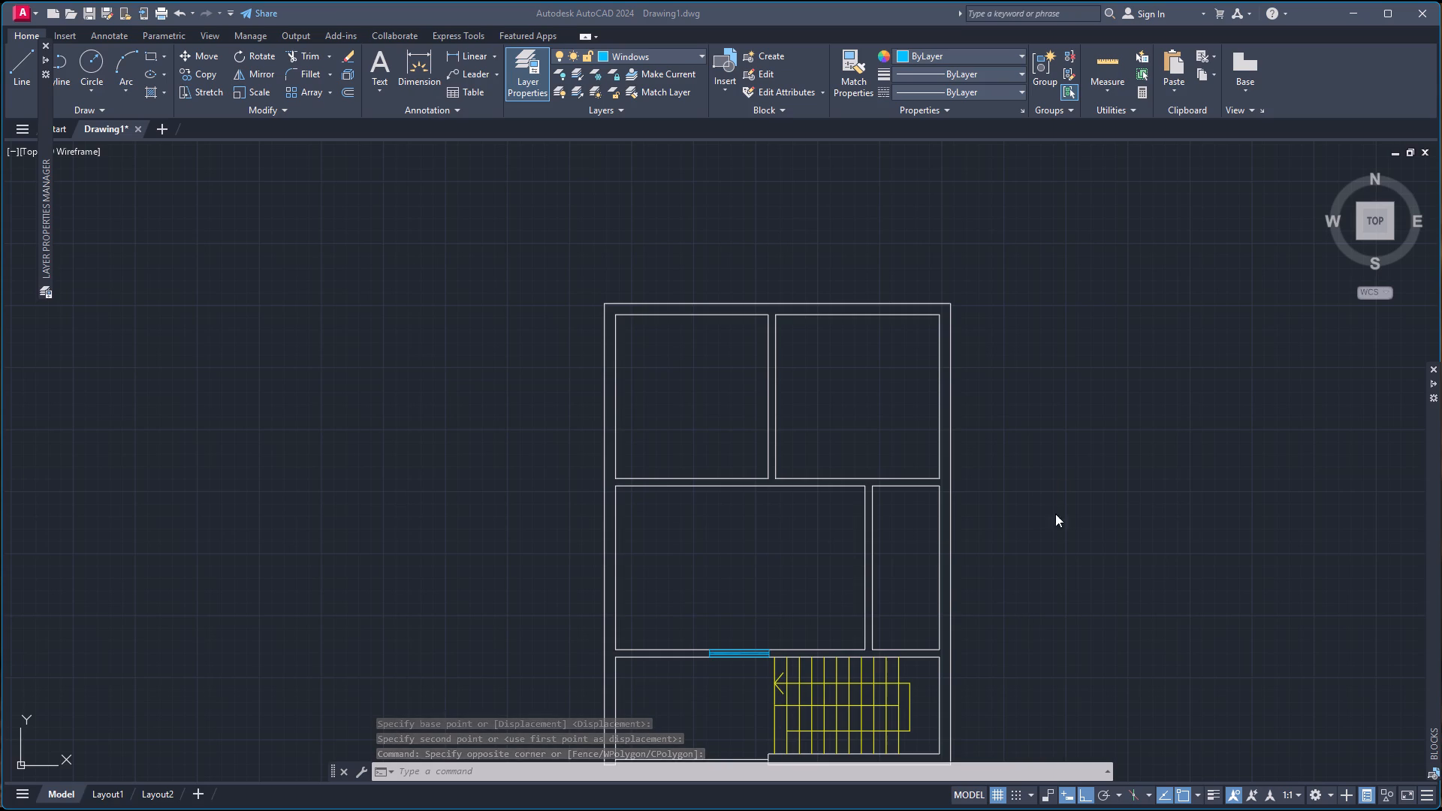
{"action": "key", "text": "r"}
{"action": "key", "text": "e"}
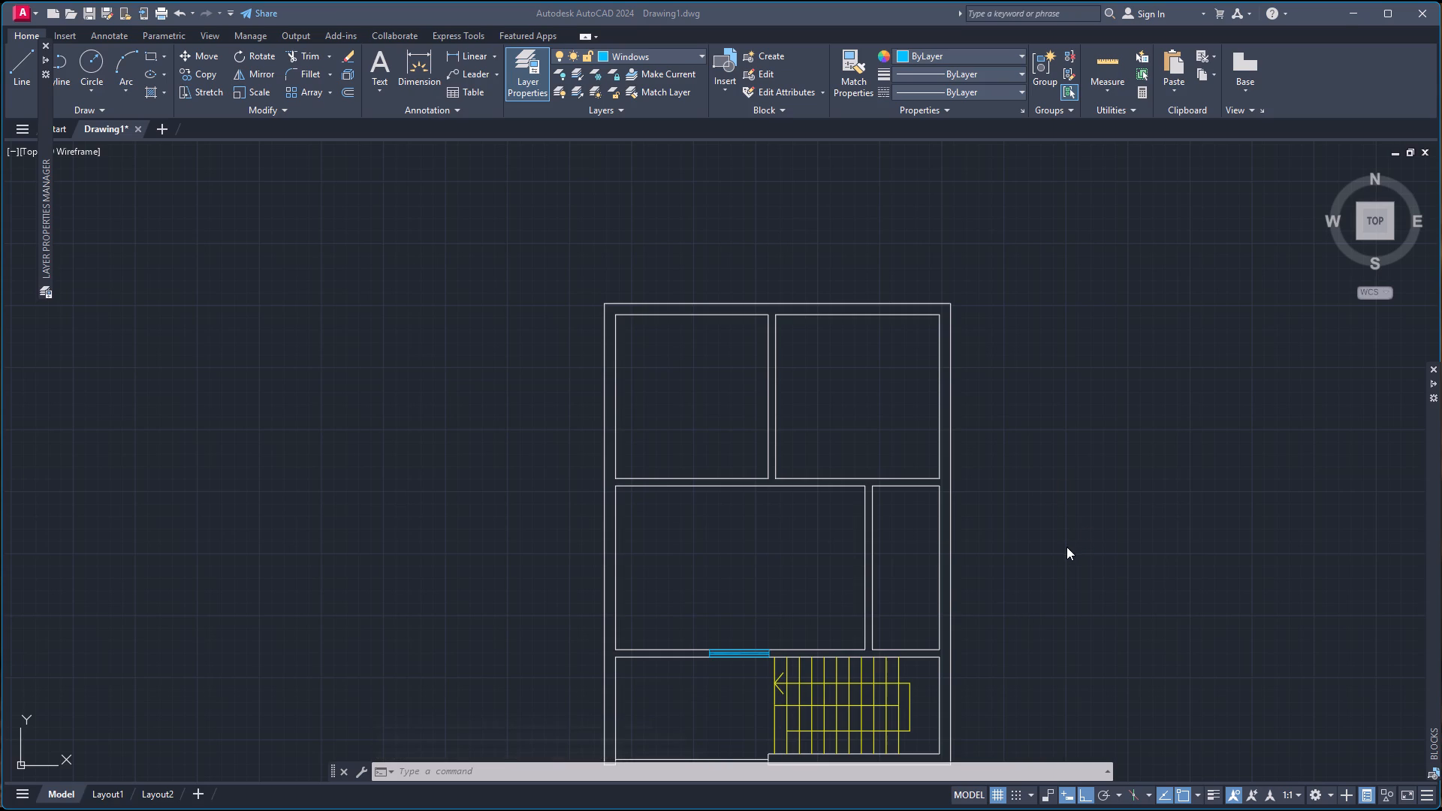
Start a new rectangle on the Windows layer in the empty area outside the plan's right-hand outer wall.
{"action": "left_click", "coordinate": [1066, 547]}
{"action": "key", "text": "r"}
{"action": "key", "text": "e"}
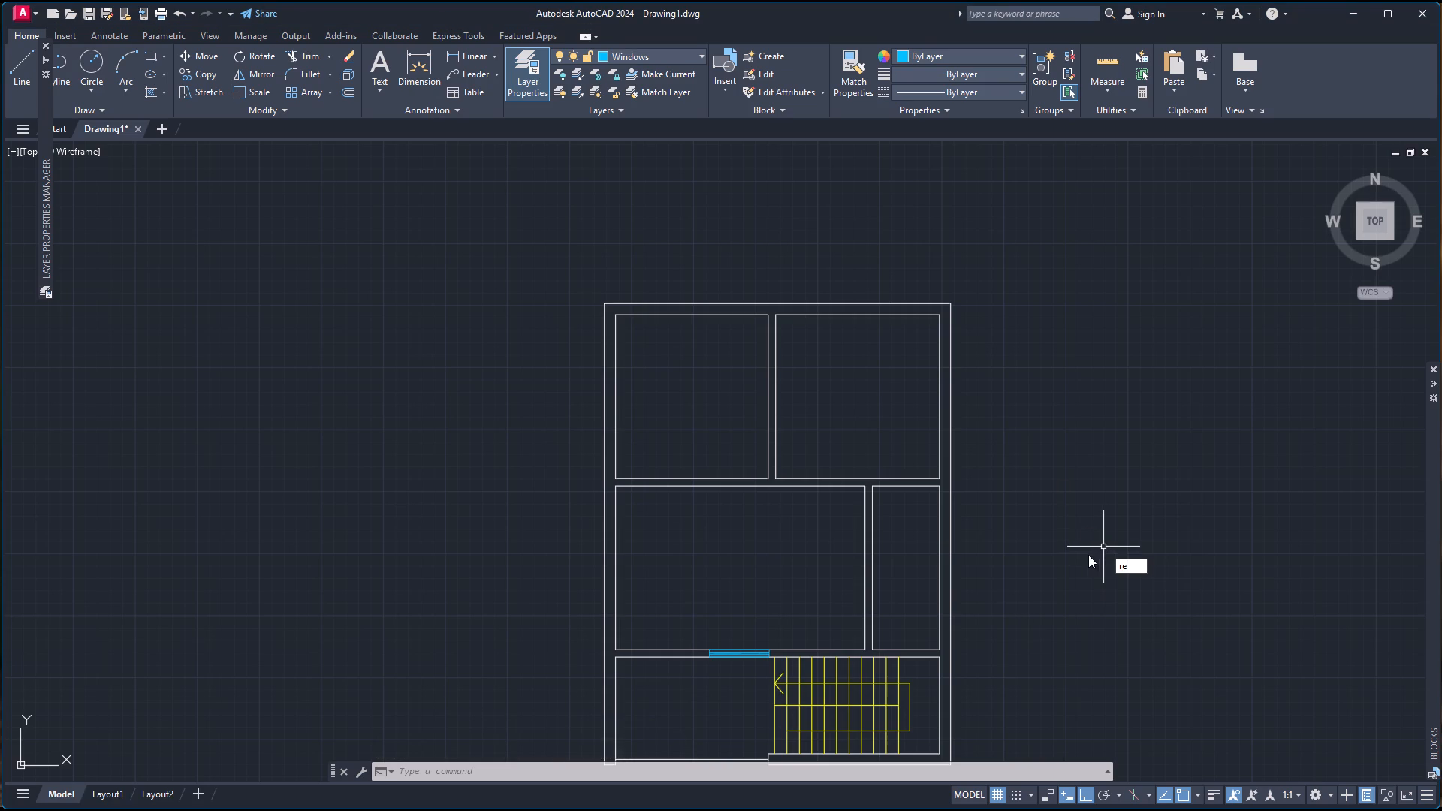
{"action": "key", "text": "c"}
{"action": "key", "text": "Return"}
{"action": "left_click", "coordinate": [1042, 518]}
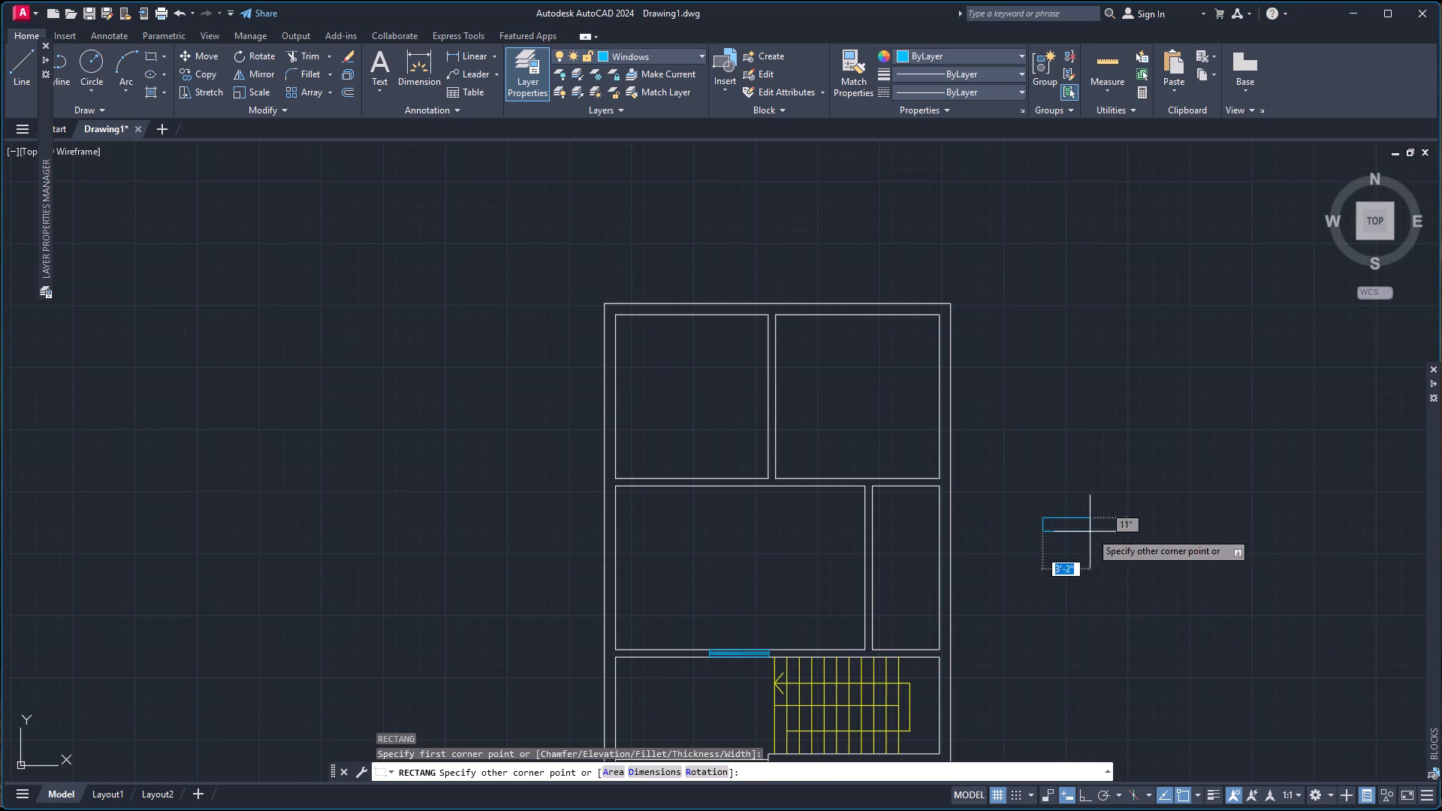
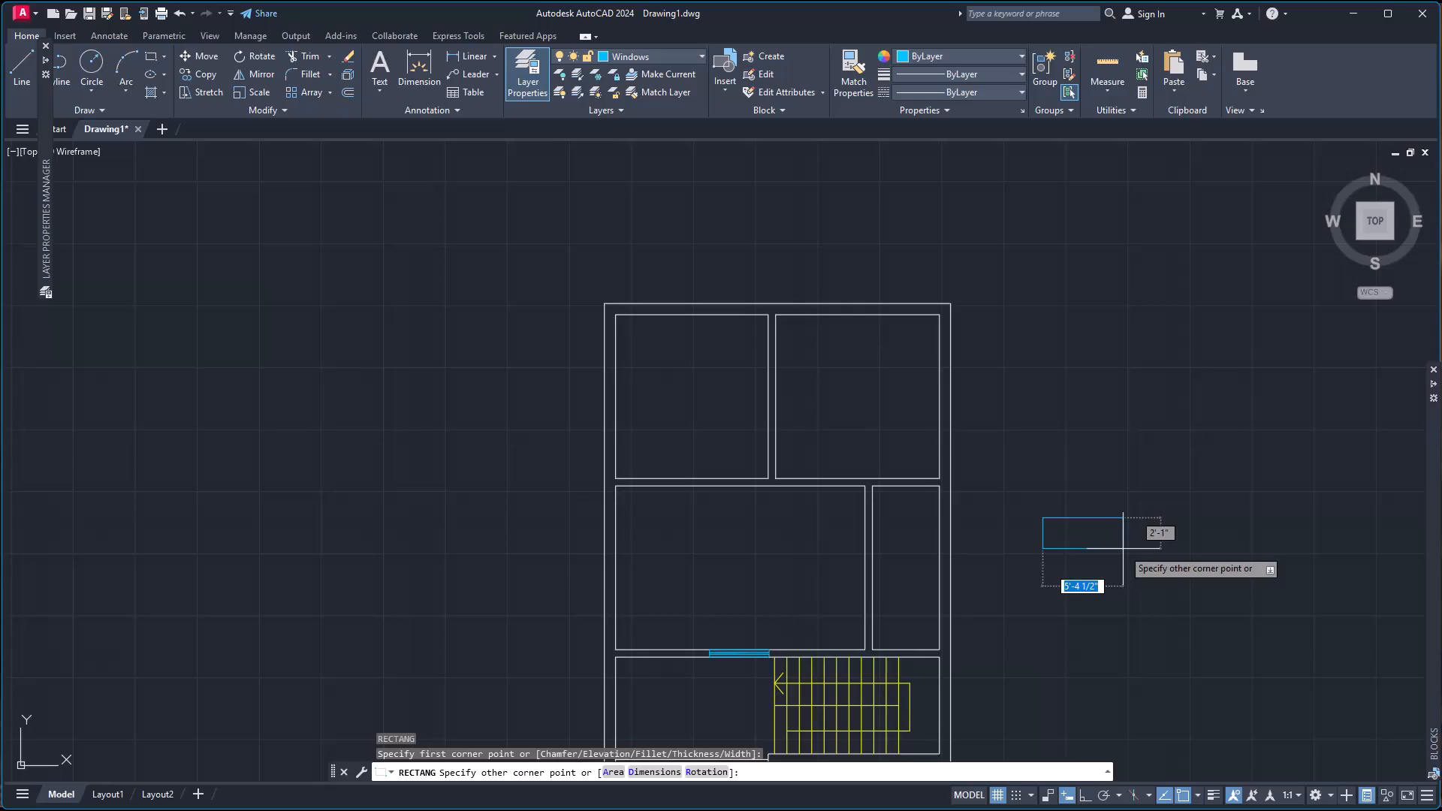
Complete the rectangle outside the plan with a width of 3' and a height of 9".
{"action": "type", "text": "4'"}
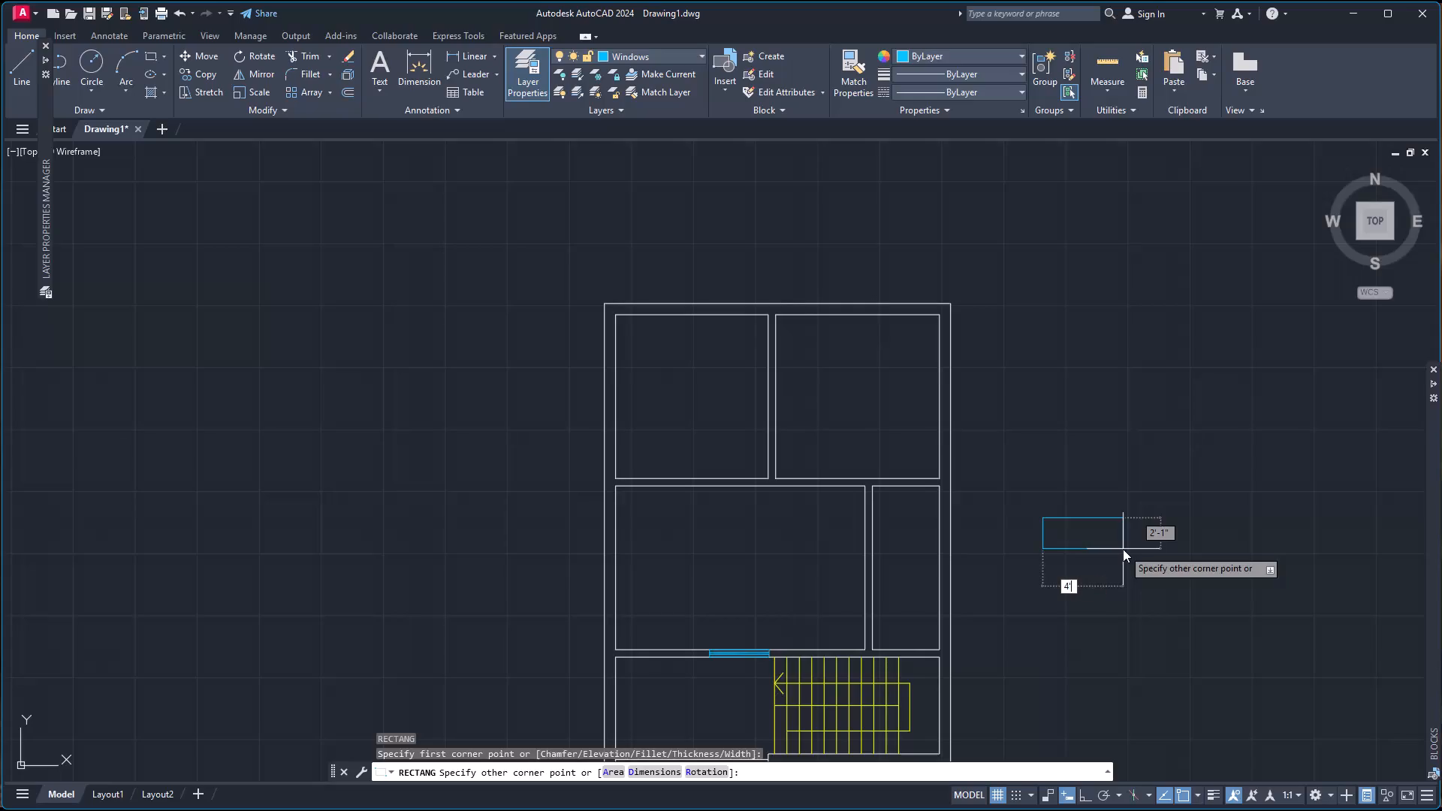
{"action": "key", "text": "BackSpace"}
{"action": "key", "text": "BackSpace"}
{"action": "key", "text": "BackSpace"}
{"action": "type", "text": "3'"}
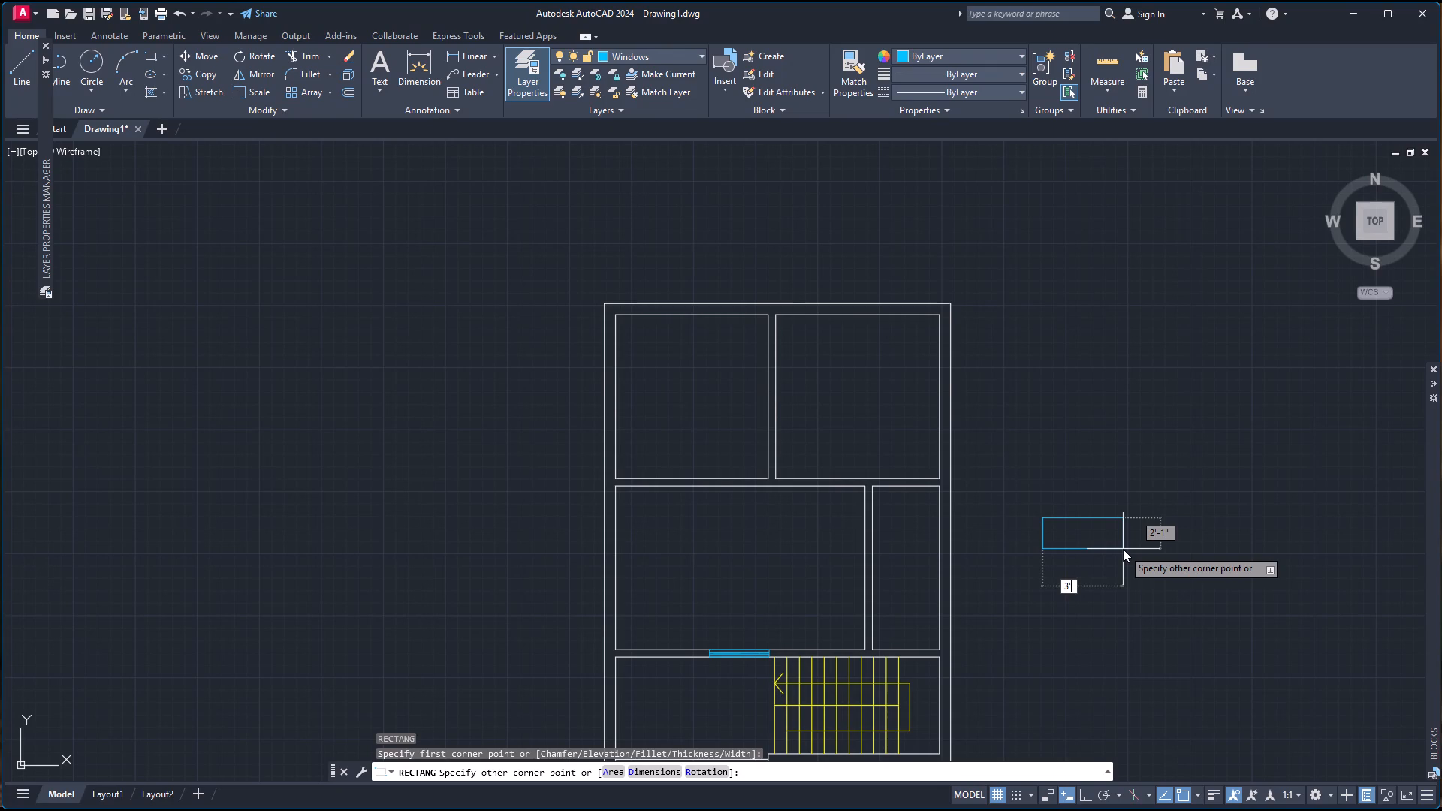
{"action": "key", "text": "Tab"}
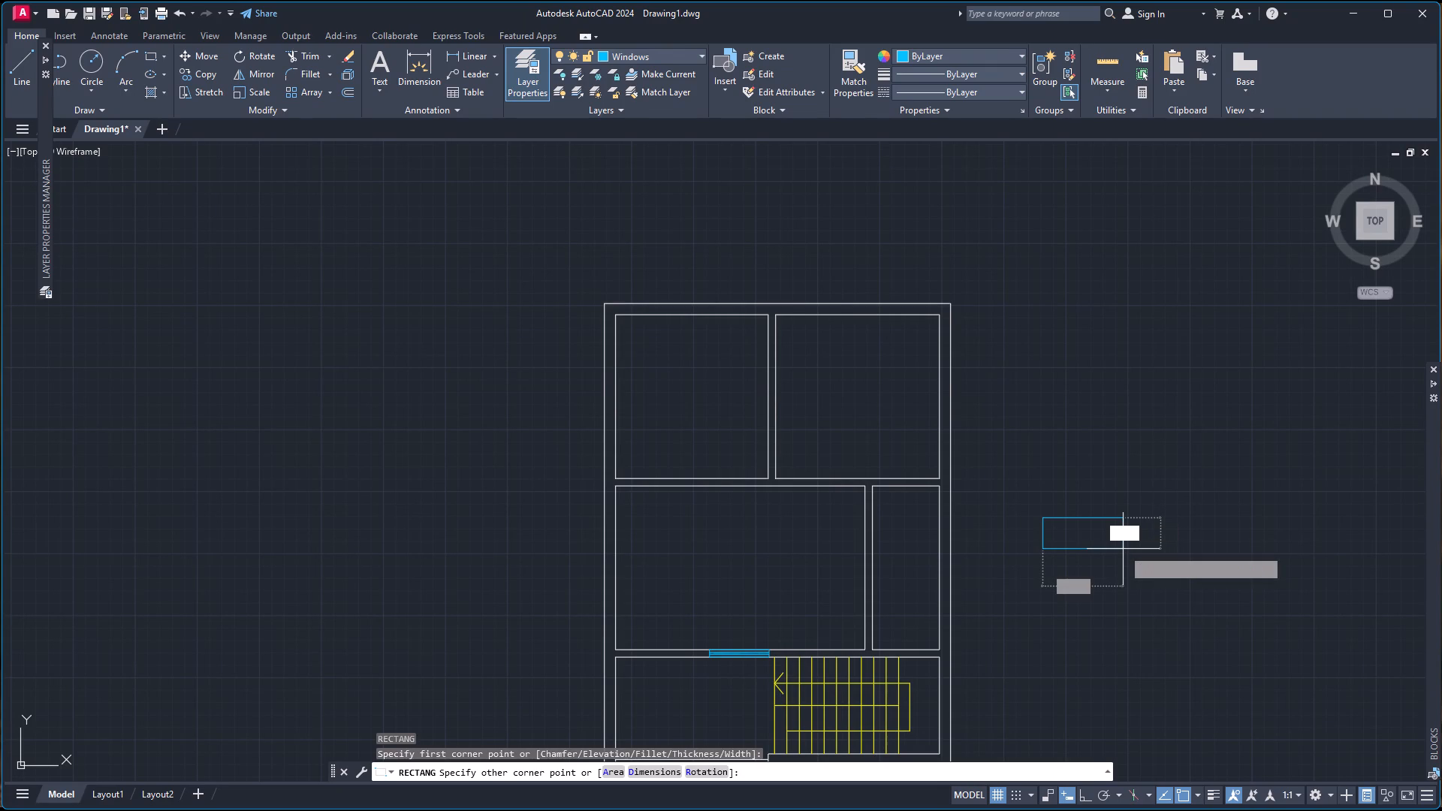
{"action": "key", "text": "9"}
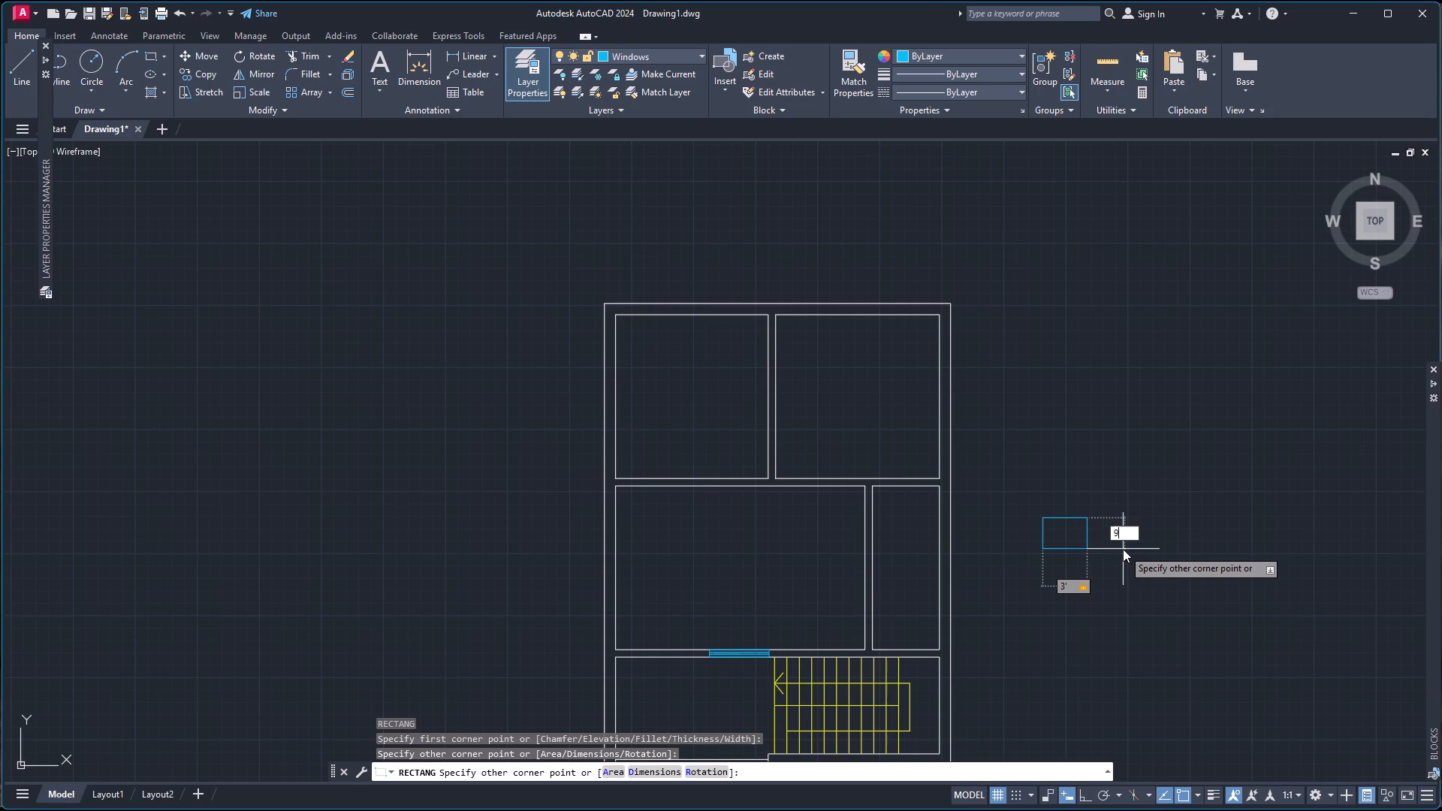
{"action": "key", "text": "Return"}
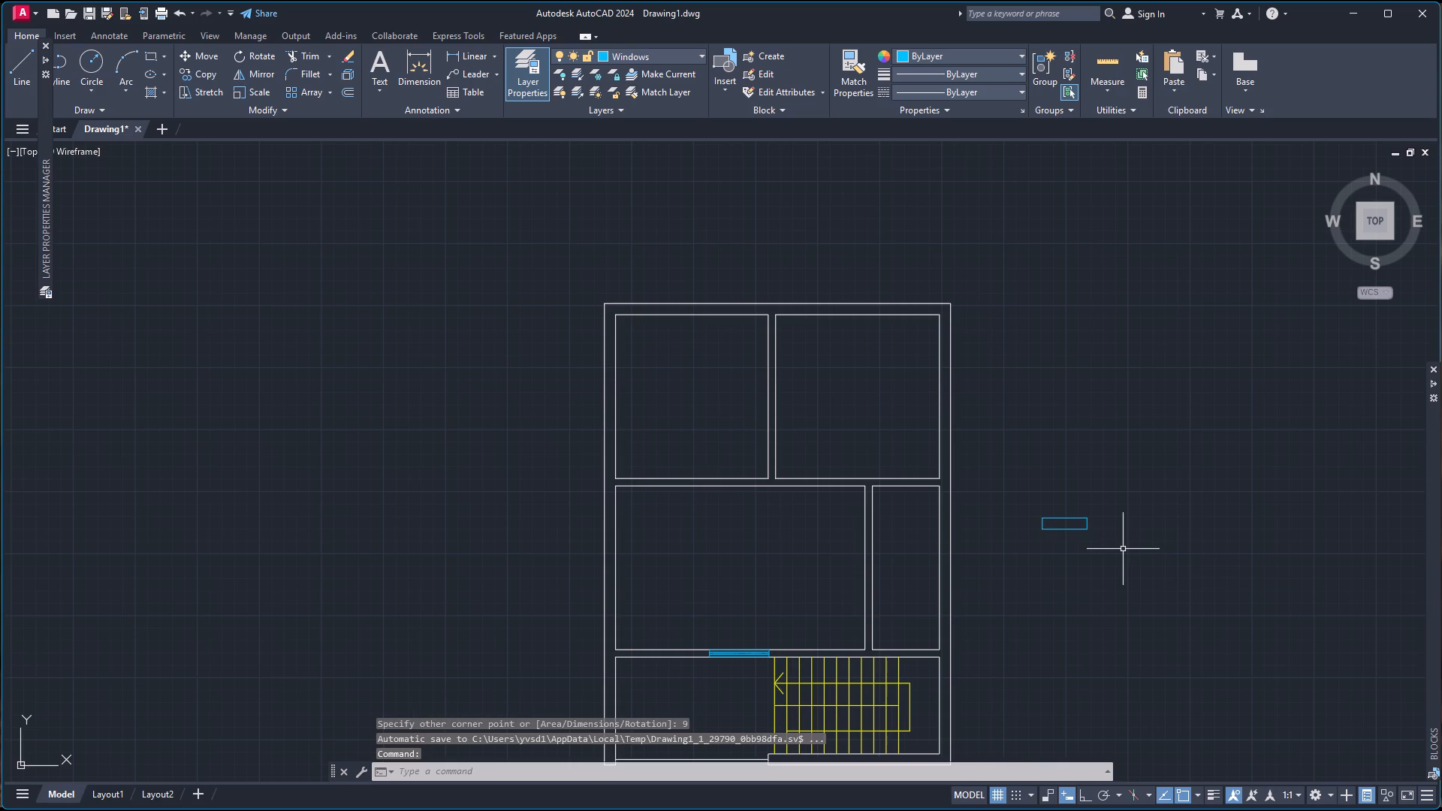
Draw a horizontal centre line across the 3' rectangle between the midpoints of its two short sides.
{"action": "scroll", "coordinate": [1133, 562], "scroll_direction": "up", "scroll_amount": 1}
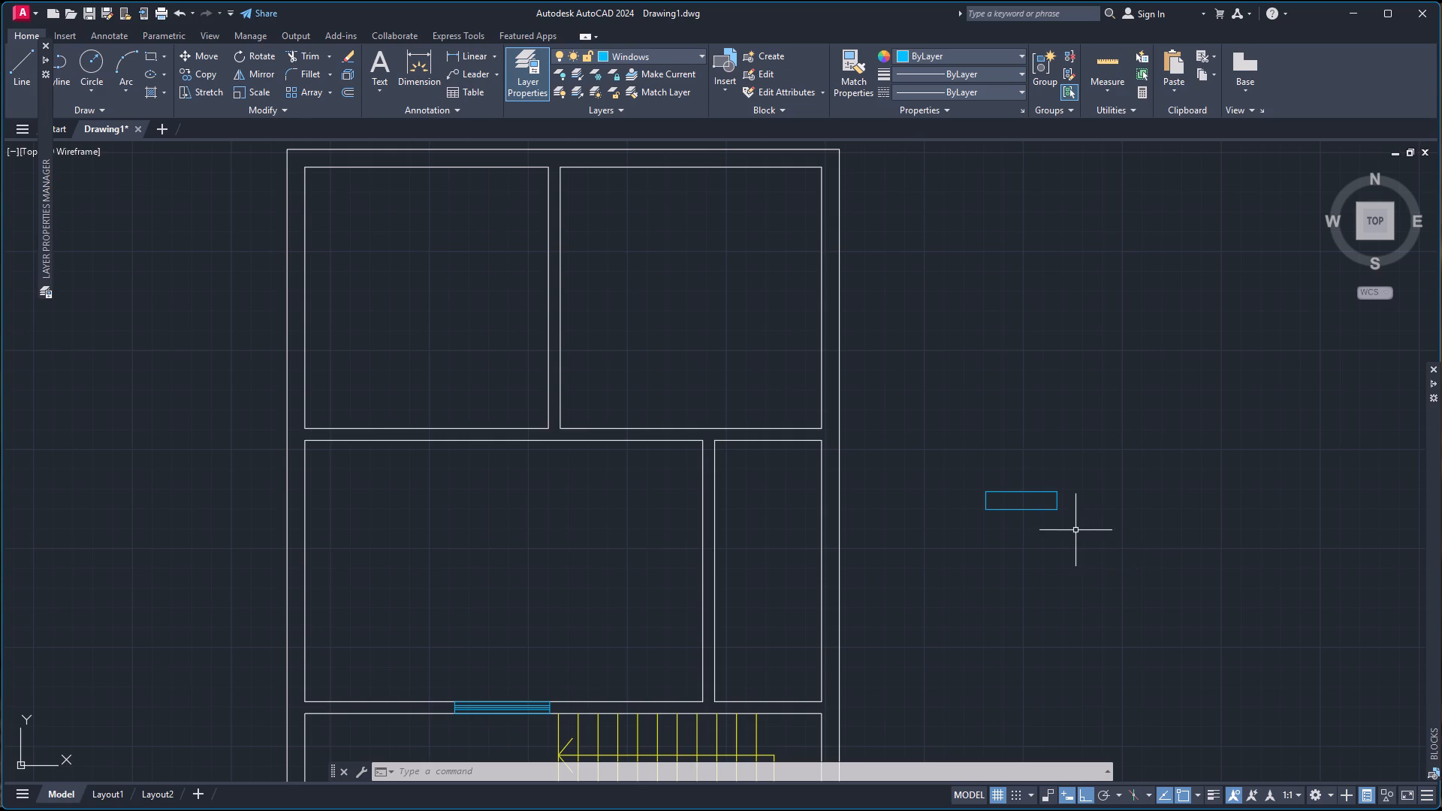
{"action": "scroll", "coordinate": [1068, 526], "scroll_direction": "up", "scroll_amount": 4}
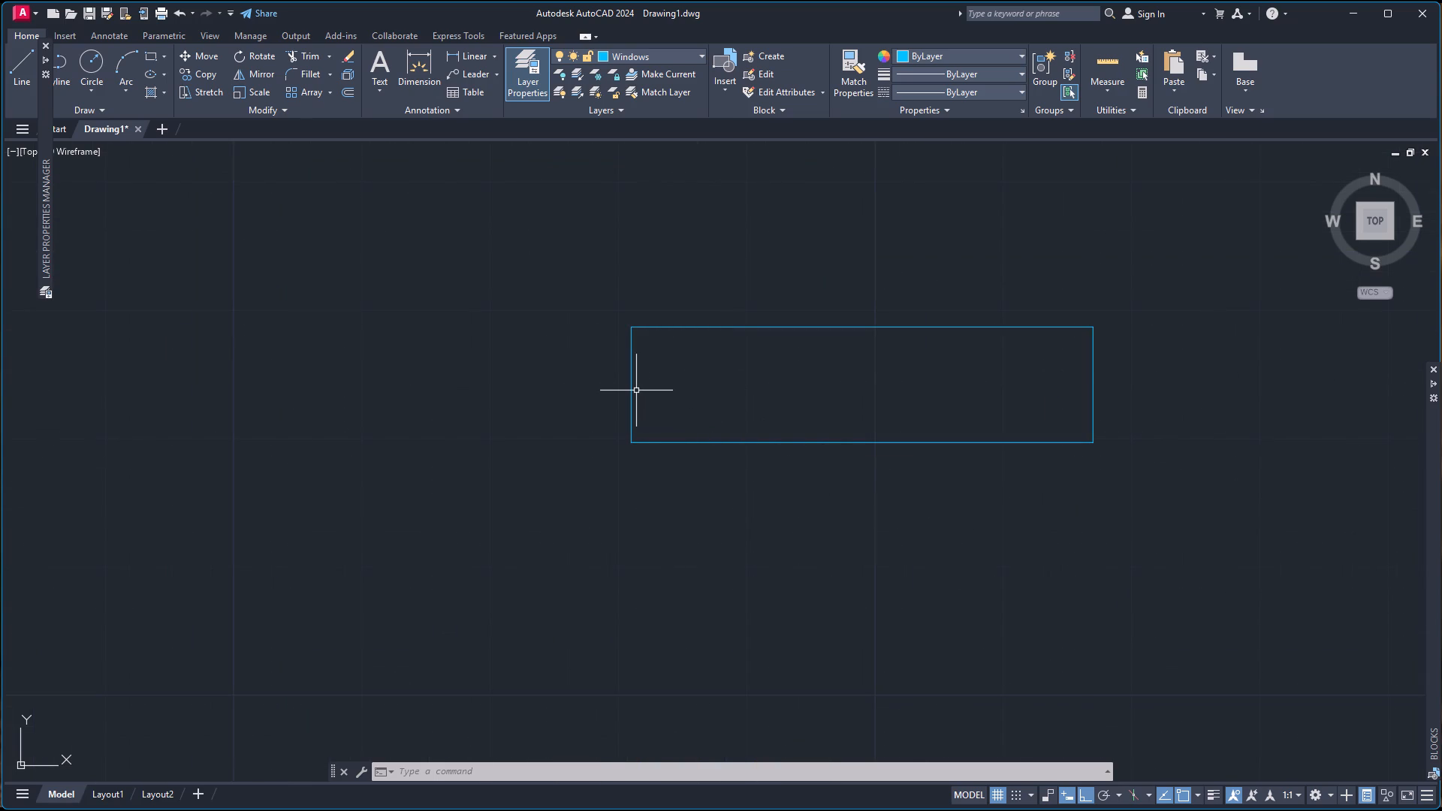
{"action": "key", "text": "l"}
{"action": "key", "text": "Return"}
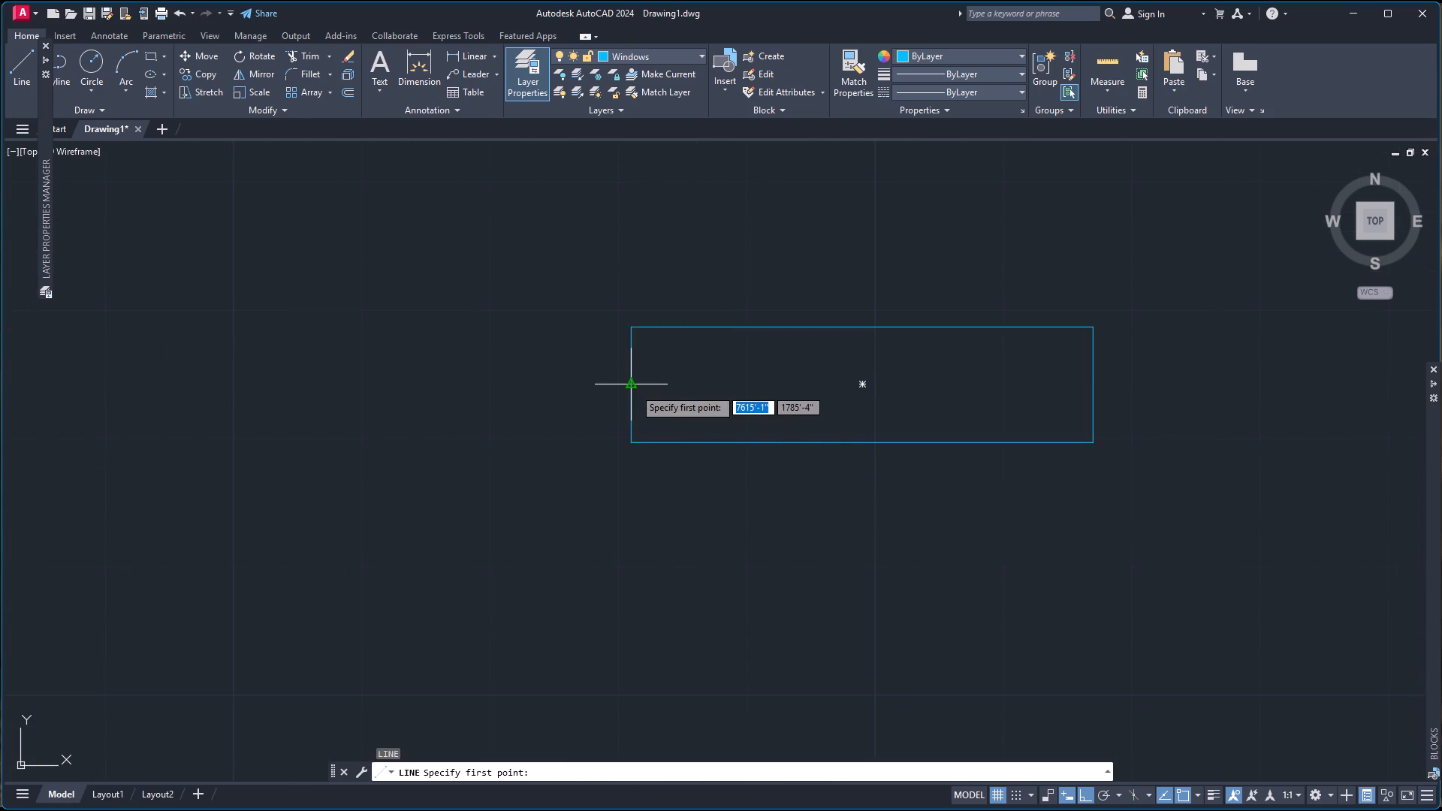
{"action": "left_click", "coordinate": [634, 388]}
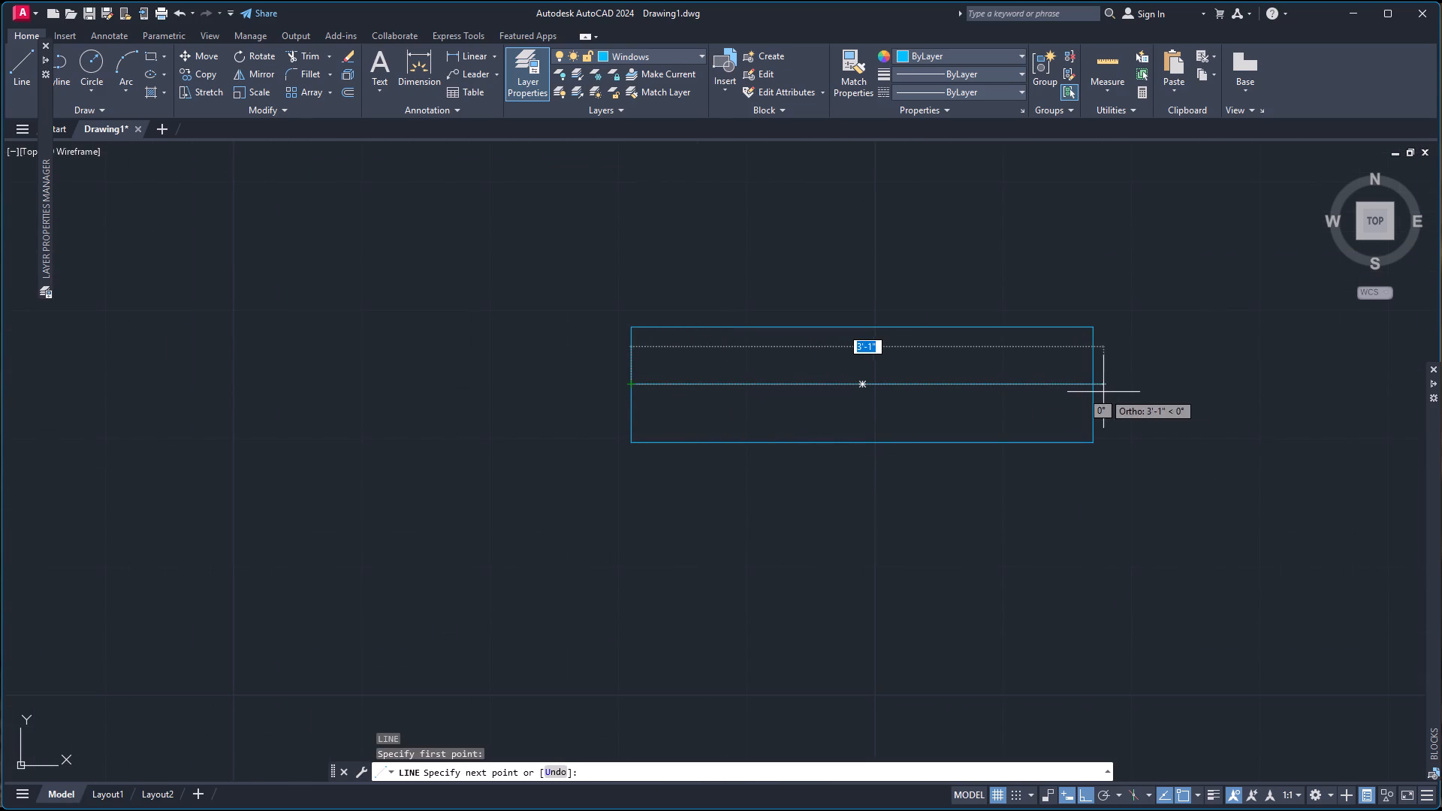
{"action": "left_click", "coordinate": [1089, 386]}
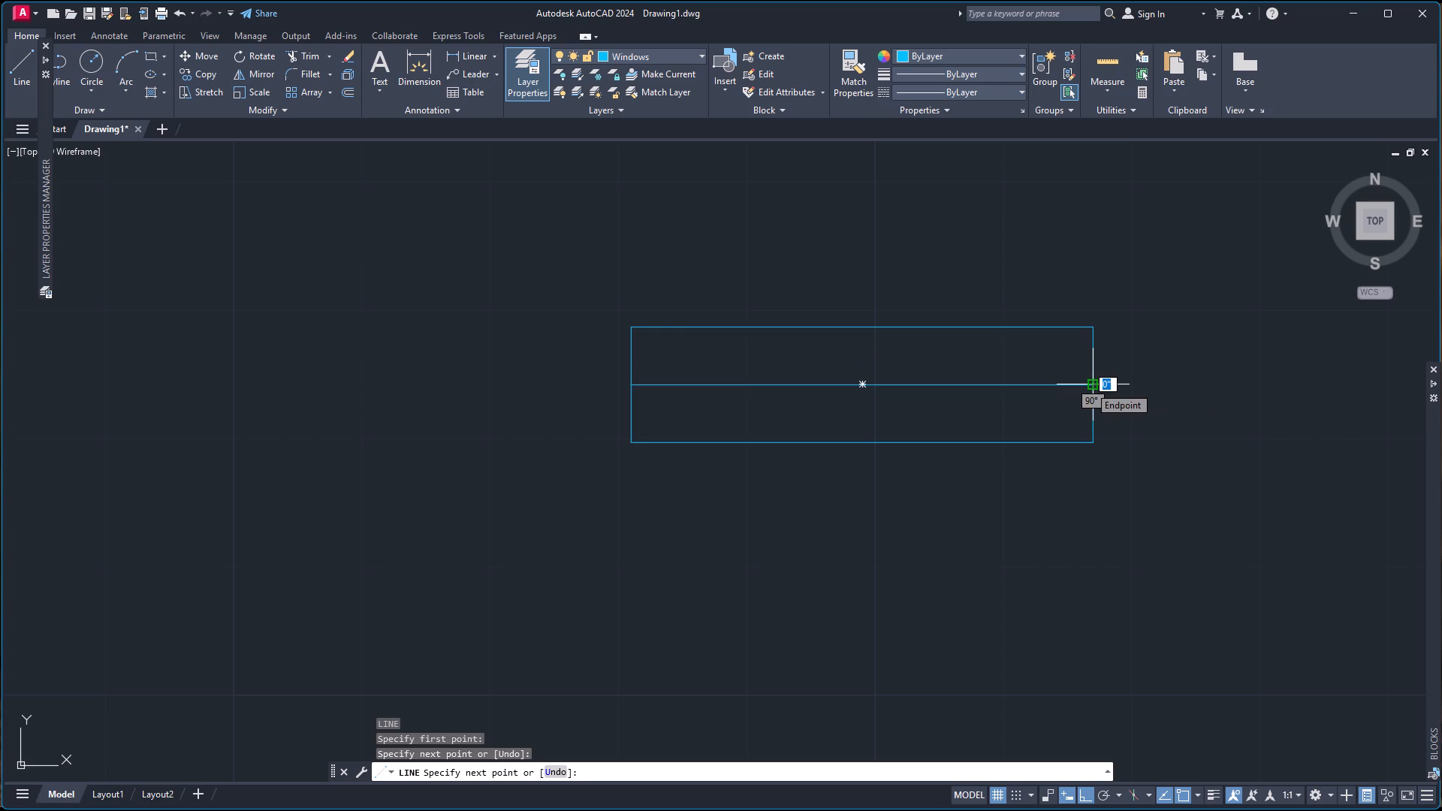
{"action": "key", "text": "Return"}
Offset the rectangle's centre line 2" upward and 2" downward using the Through option.
{"action": "key", "text": "0"}
{"action": "key", "text": "BackSpace"}
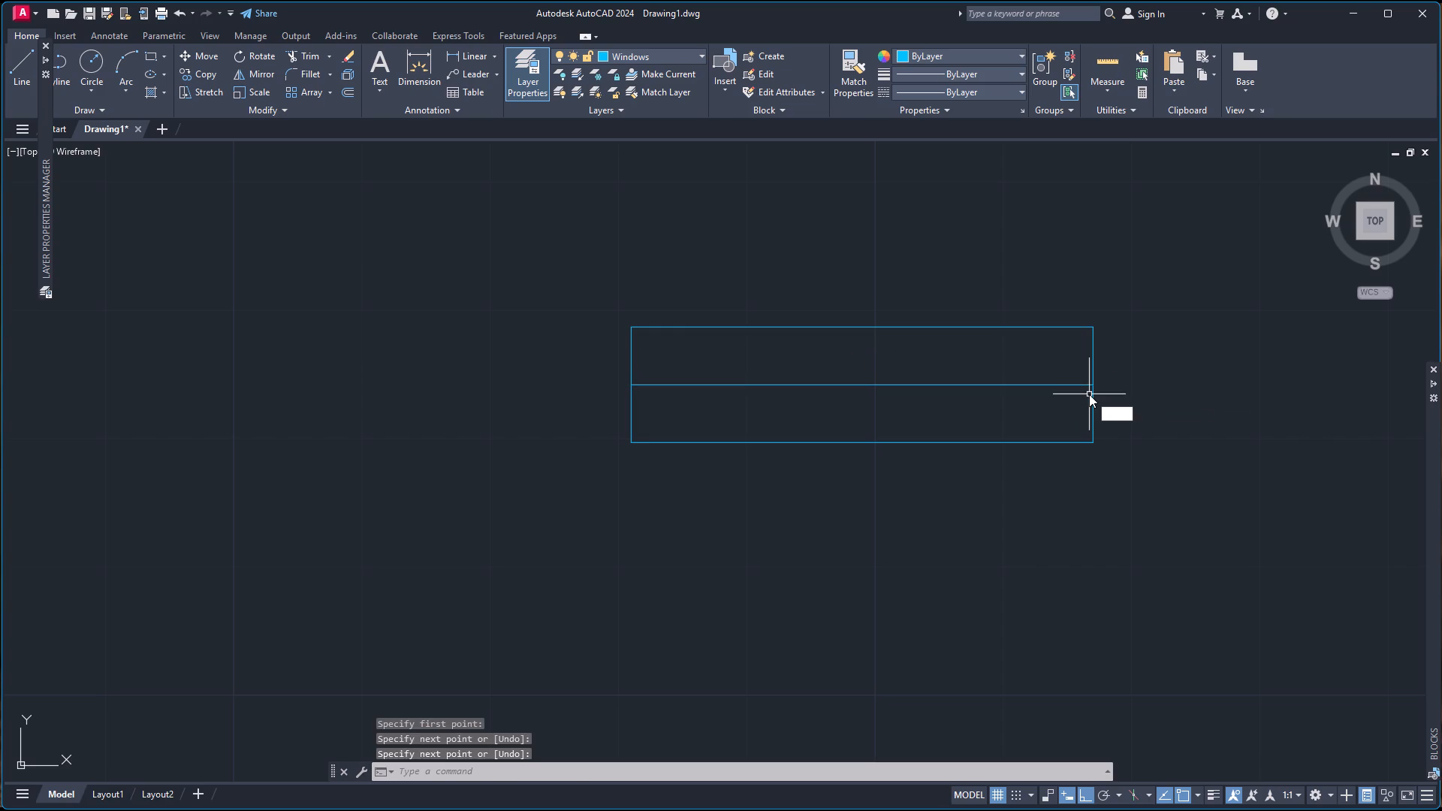
{"action": "key", "text": "o"}
{"action": "key", "text": "Return"}
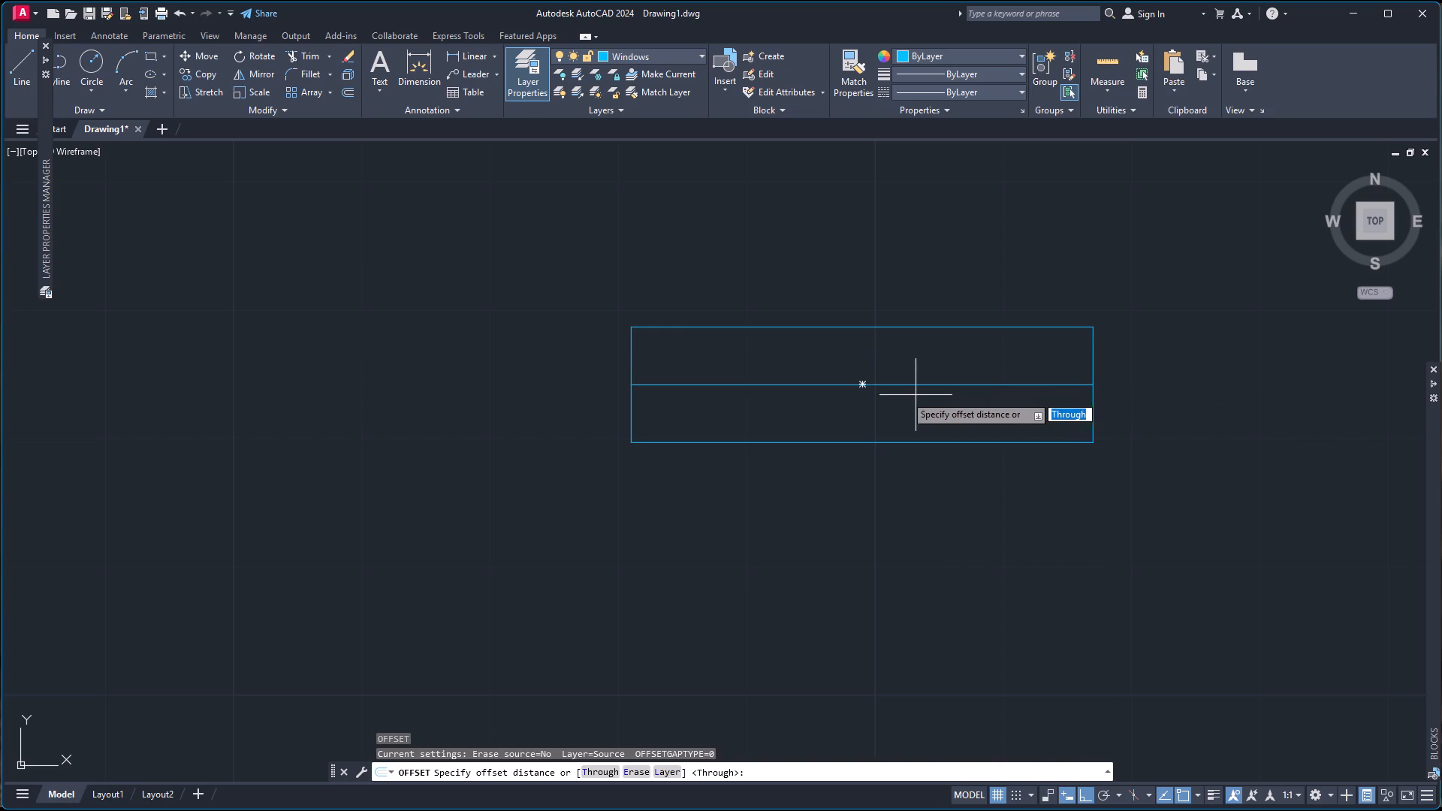
{"action": "key", "text": "Return"}
{"action": "left_click", "coordinate": [863, 387]}
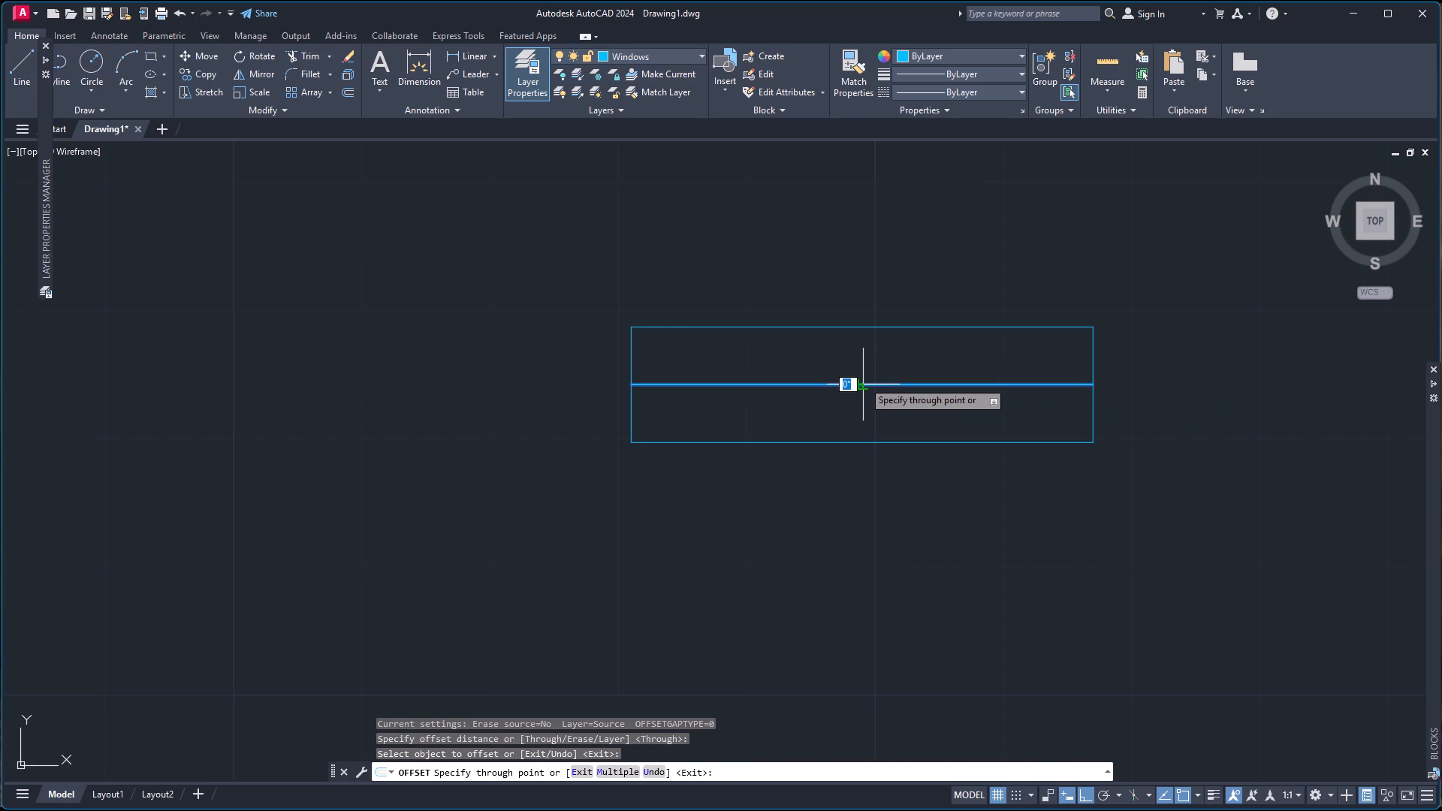
{"action": "key", "text": "1"}
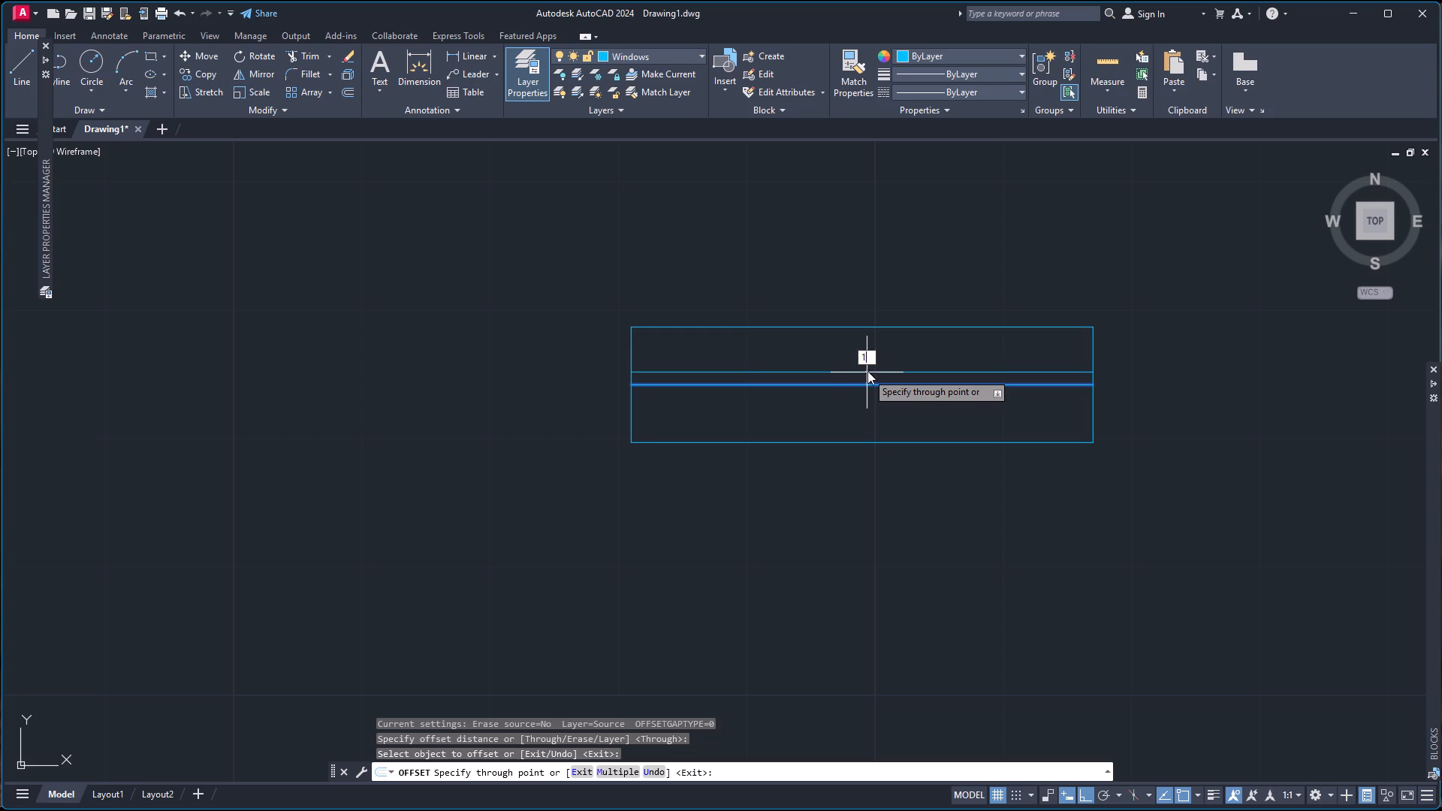
{"action": "key", "text": "BackSpace"}
{"action": "key", "text": "2"}
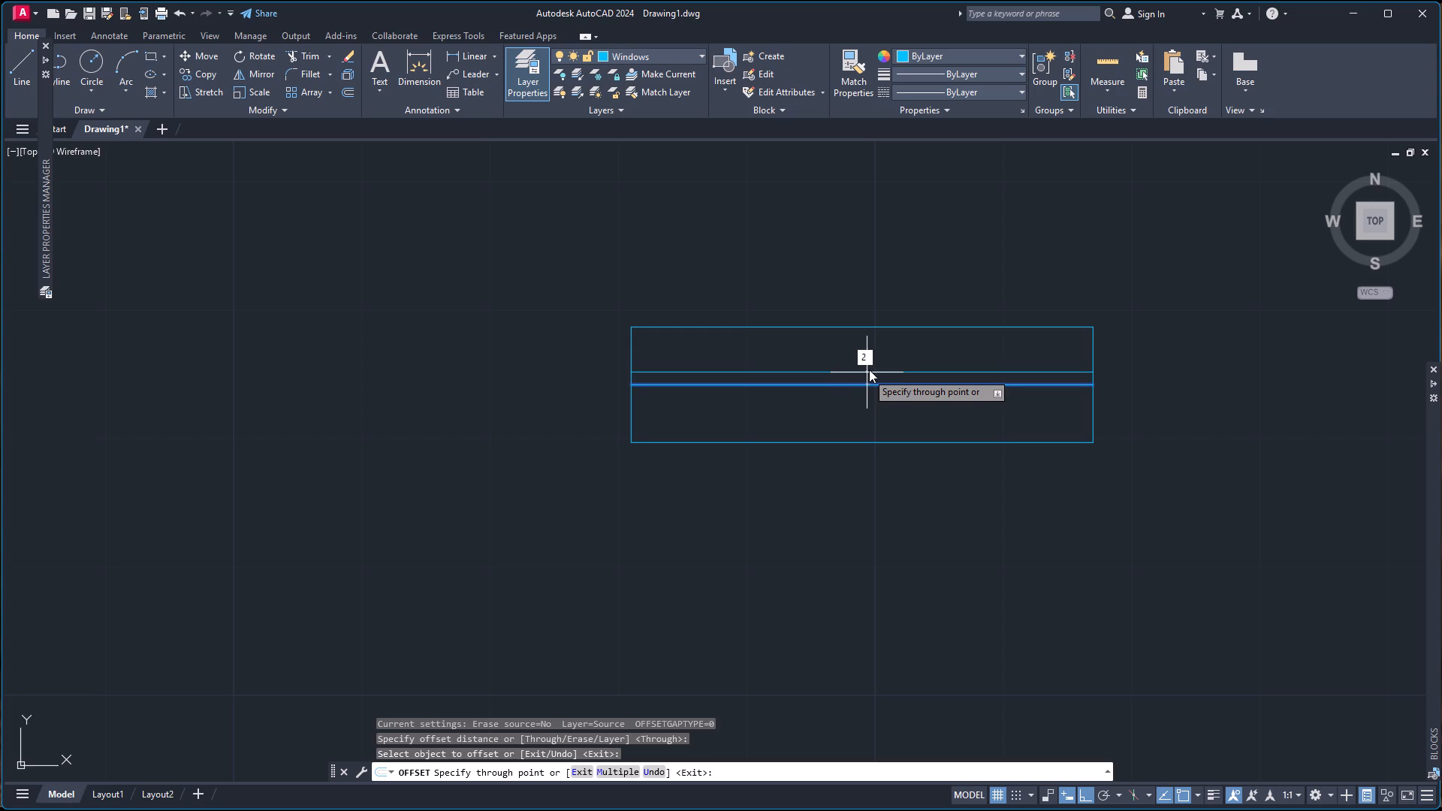
{"action": "key", "text": "Return"}
{"action": "left_click", "coordinate": [862, 386]}
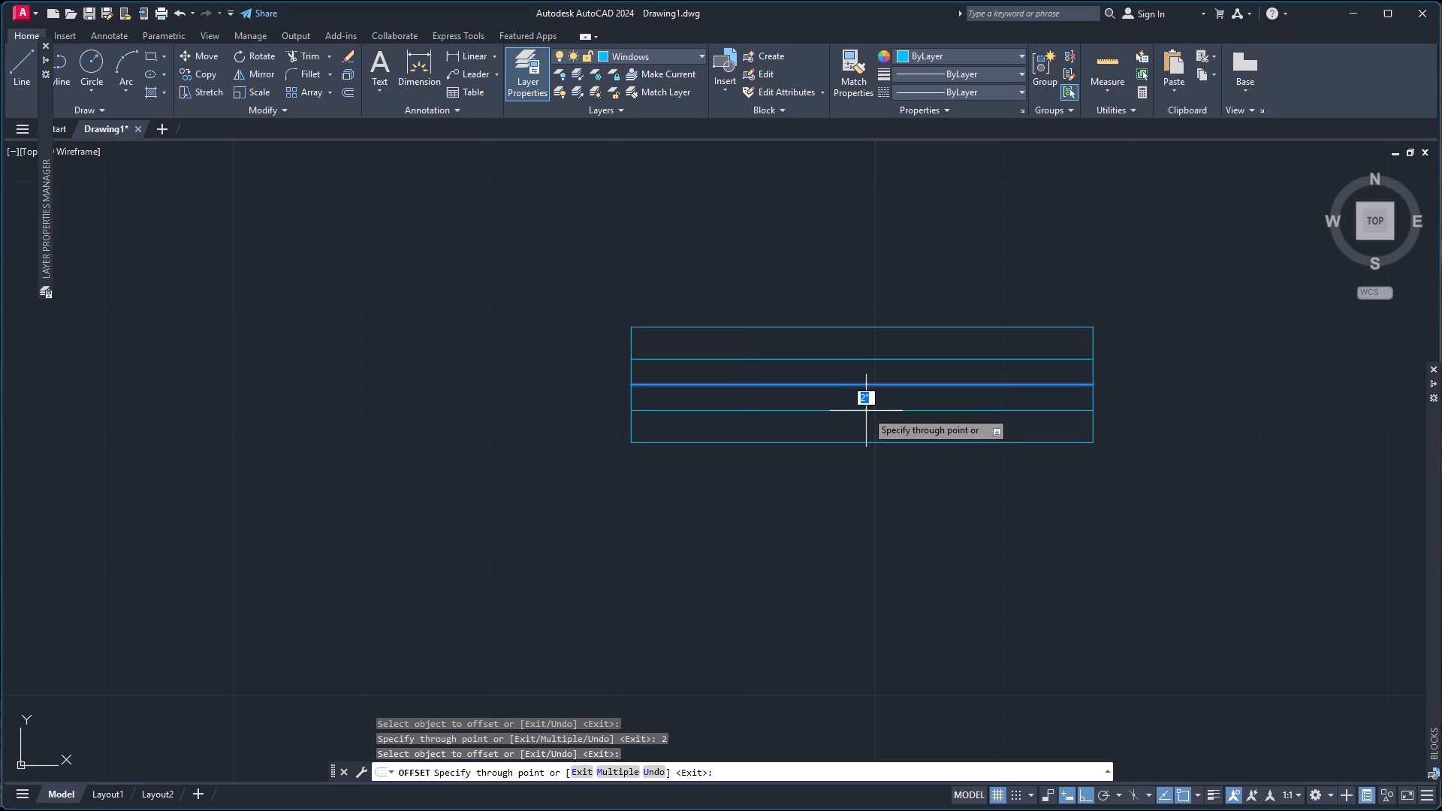
{"action": "key", "text": "2"}
{"action": "key", "text": "Return"}
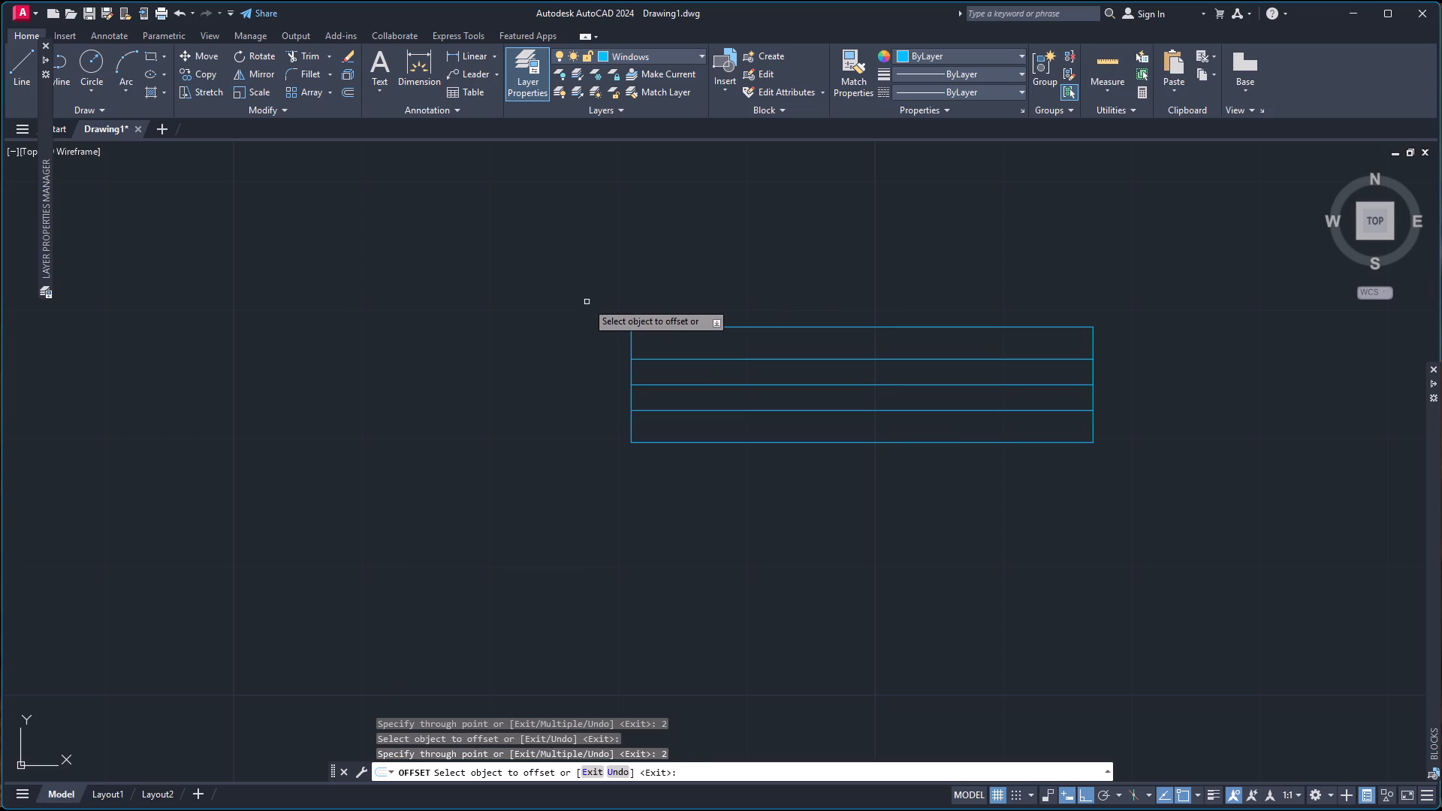
{"action": "key", "text": "space"}
Group the rectangle and its three inner lines into one window symbol.
{"action": "left_click", "coordinate": [587, 292]}
{"action": "left_click", "coordinate": [1138, 492]}
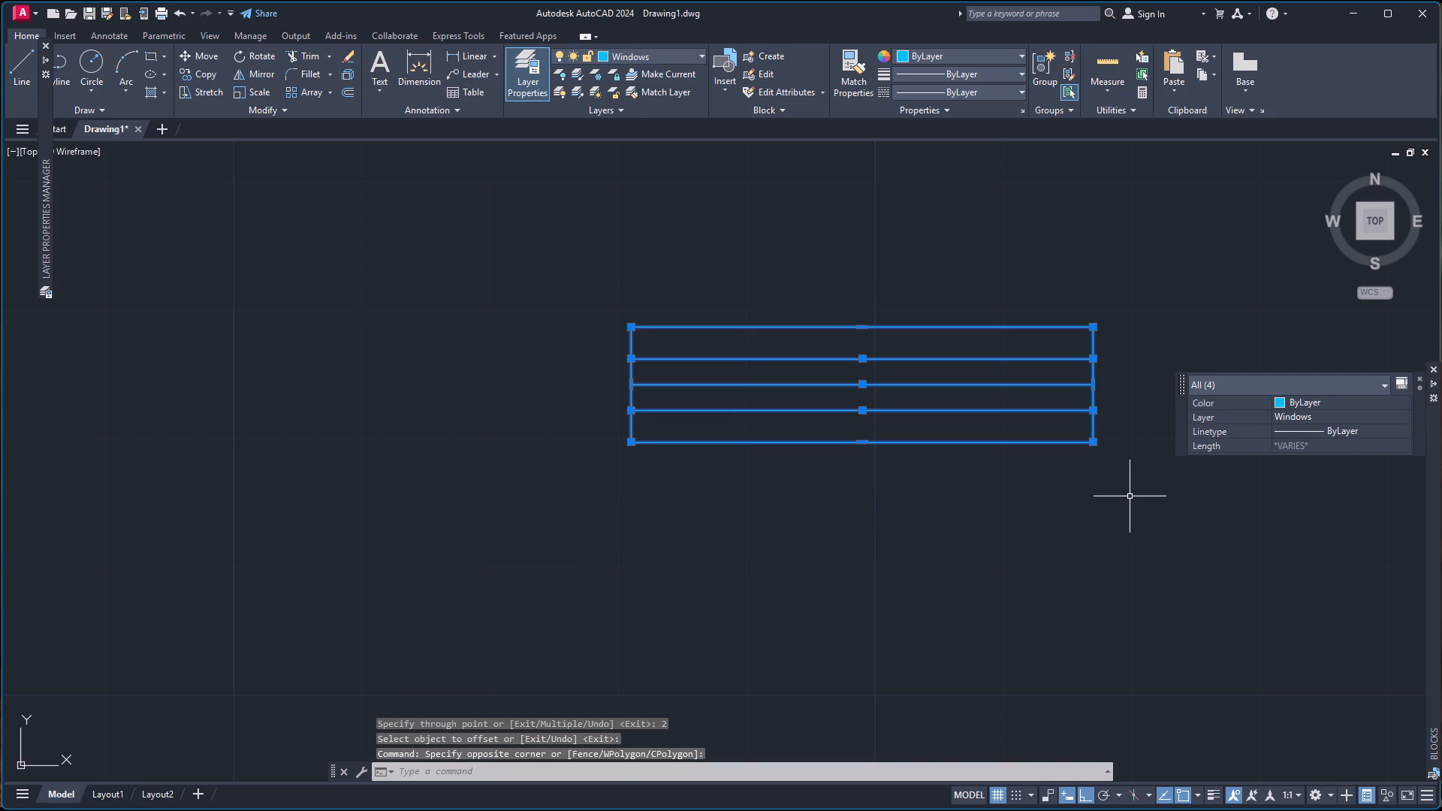
{"action": "key", "text": "g"}
{"action": "key", "text": "Return"}
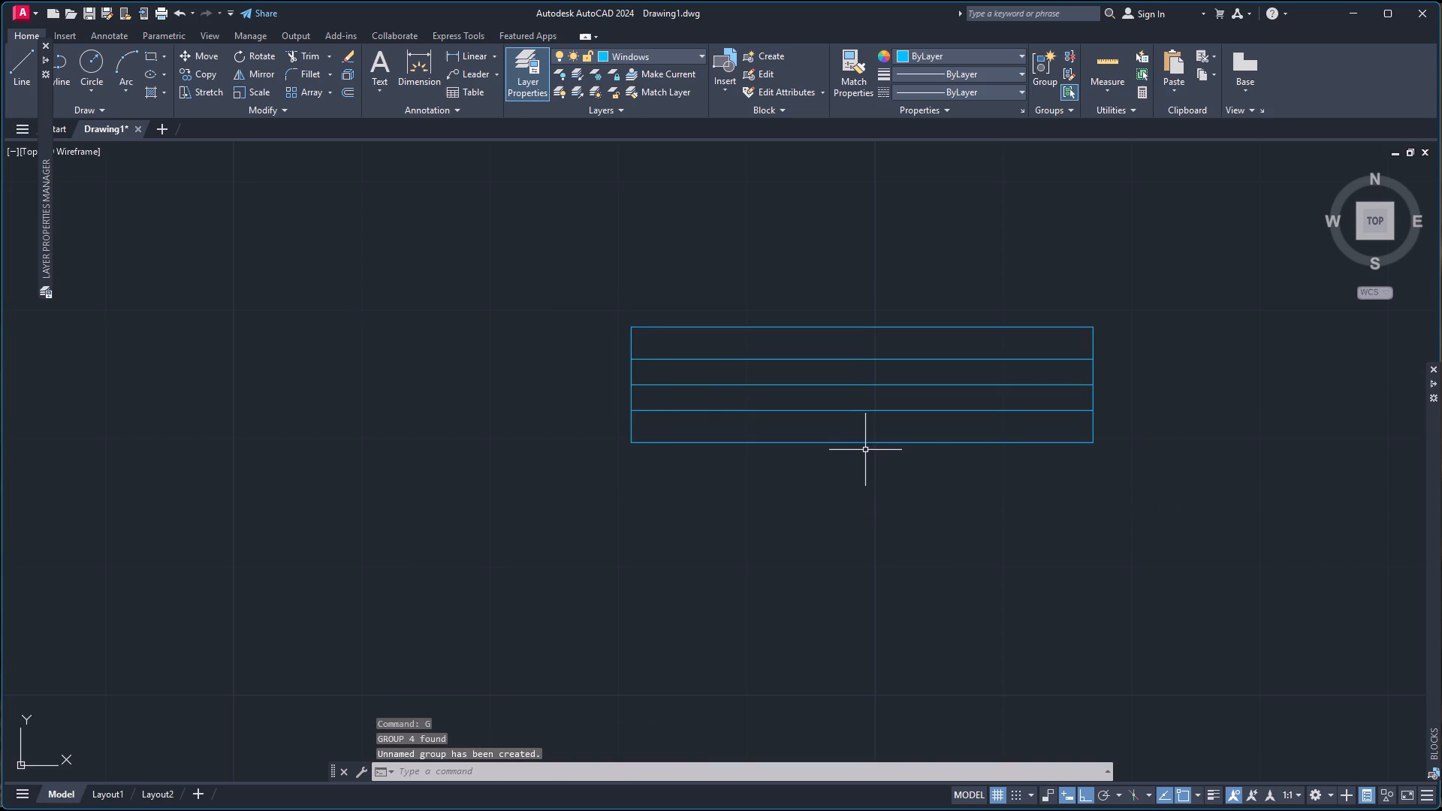
Copy the new window group from its bottom midpoint into the top outer wall, centred between the upper-right room's two top inner corners.
{"action": "left_click", "coordinate": [871, 441]}
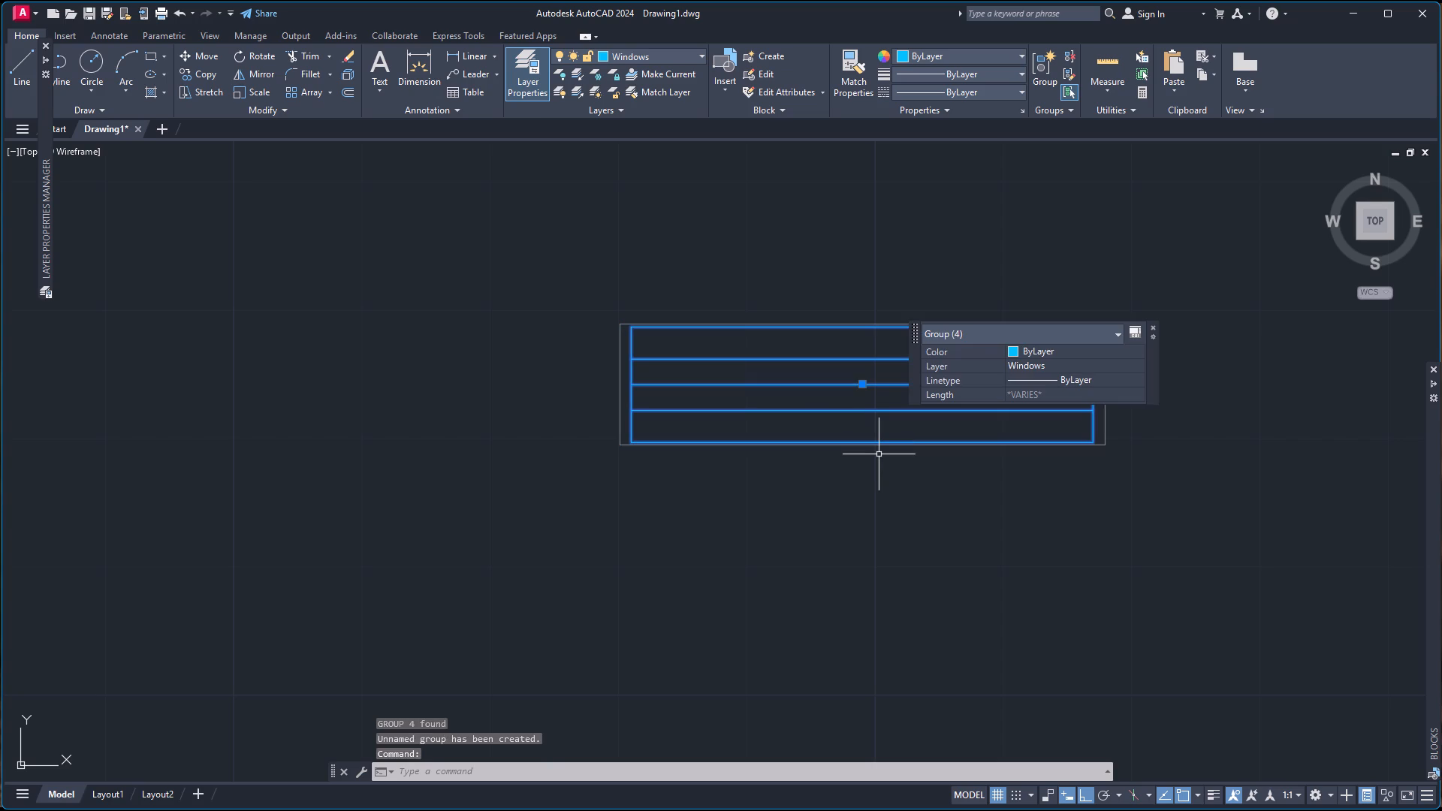
{"action": "type", "text": "co"}
{"action": "key", "text": "Return"}
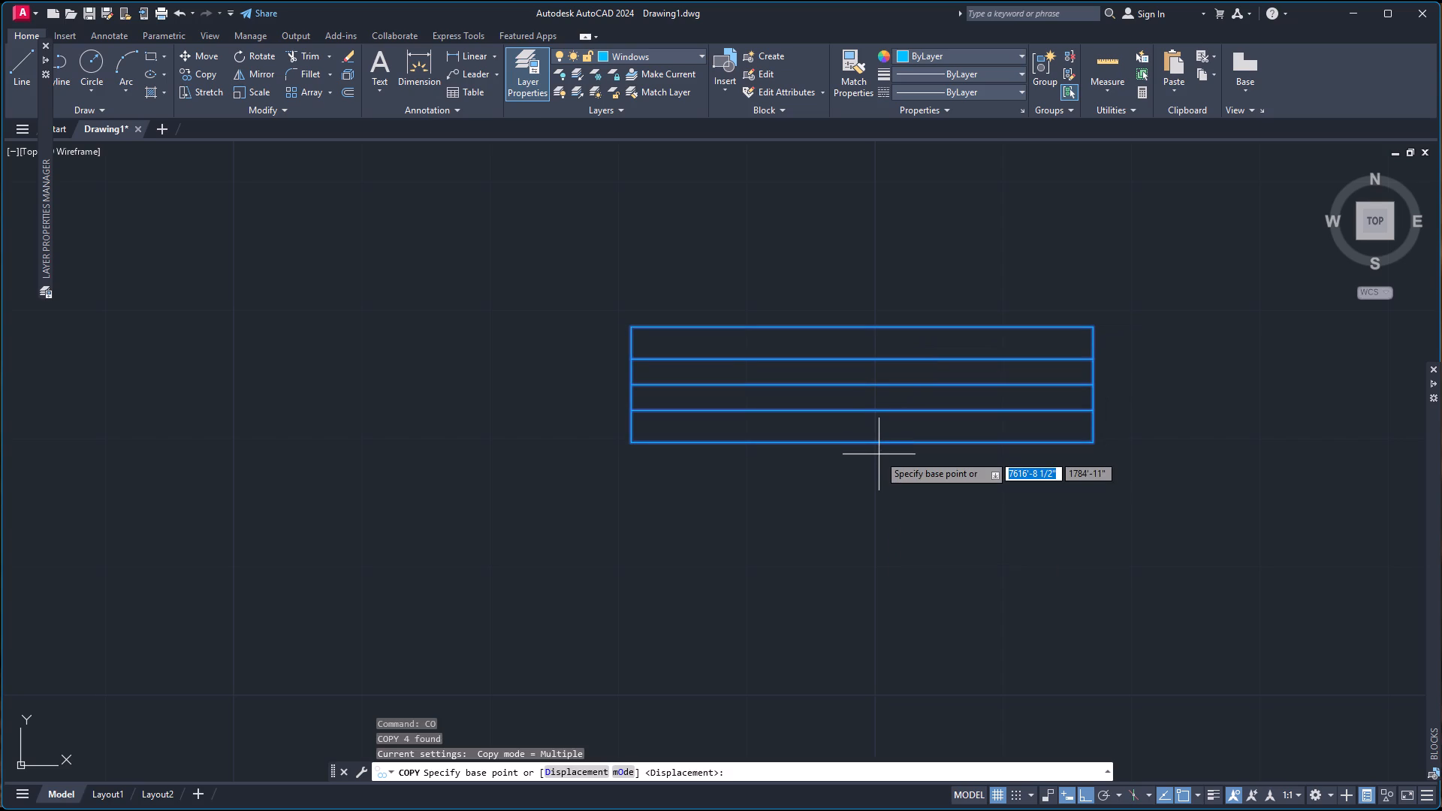
{"action": "left_click", "coordinate": [862, 445]}
{"action": "right_click", "coordinate": [867, 449]}
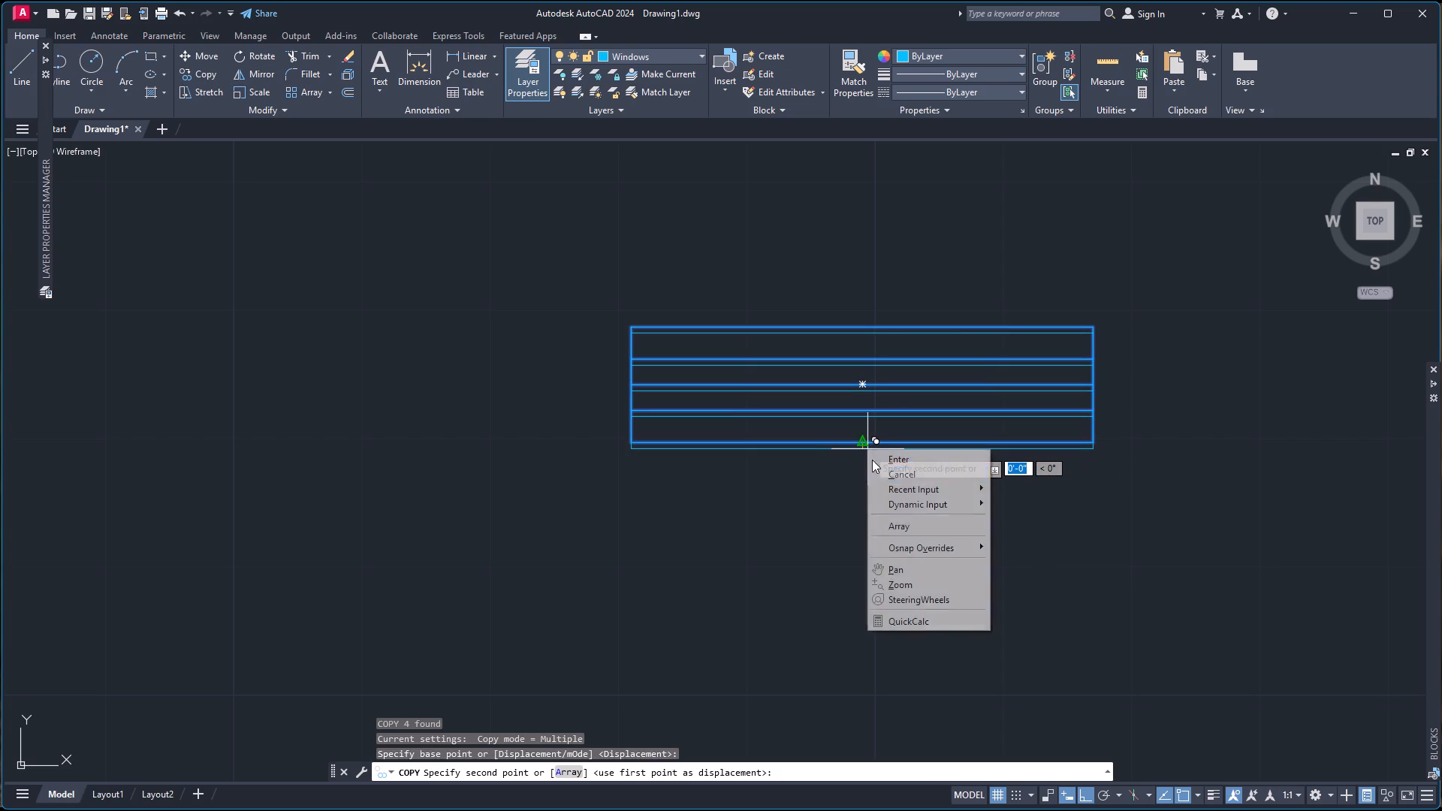
{"action": "left_click", "coordinate": [912, 545]}
{"action": "left_click", "coordinate": [1103, 247]}
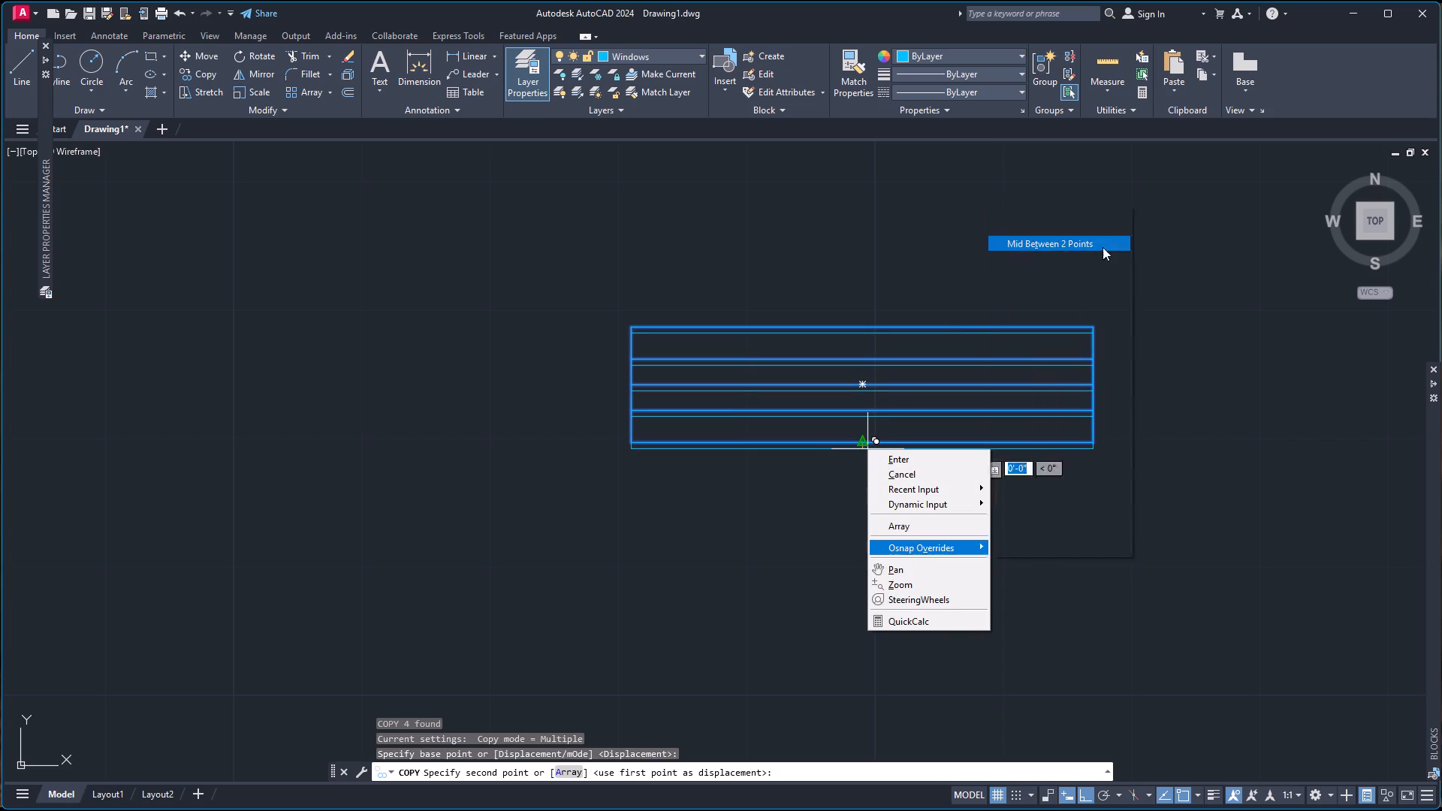
{"action": "scroll", "coordinate": [738, 342], "scroll_direction": "down", "scroll_amount": 5}
{"action": "scroll", "coordinate": [424, 162], "scroll_direction": "up", "scroll_amount": 3}
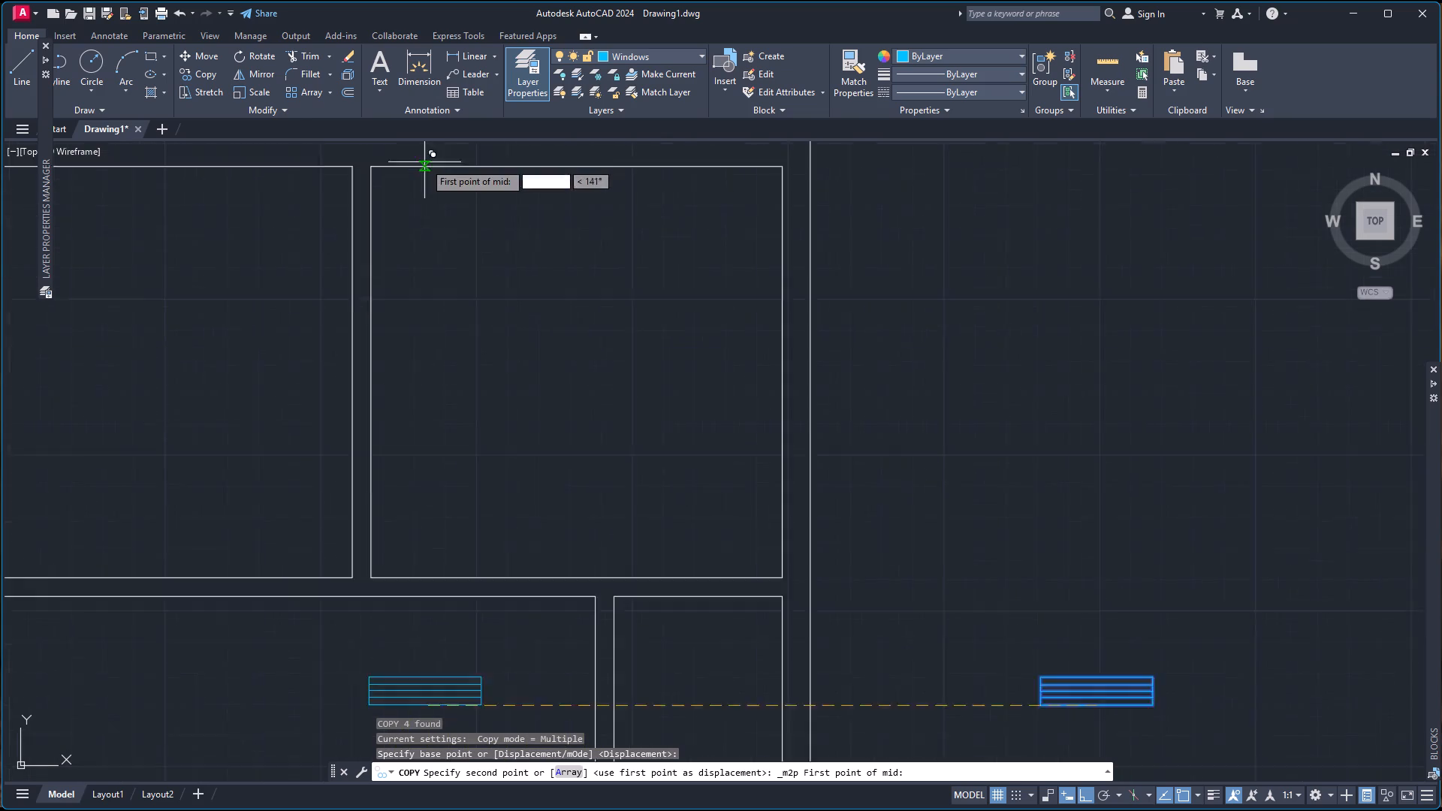
{"action": "left_click", "coordinate": [334, 167]}
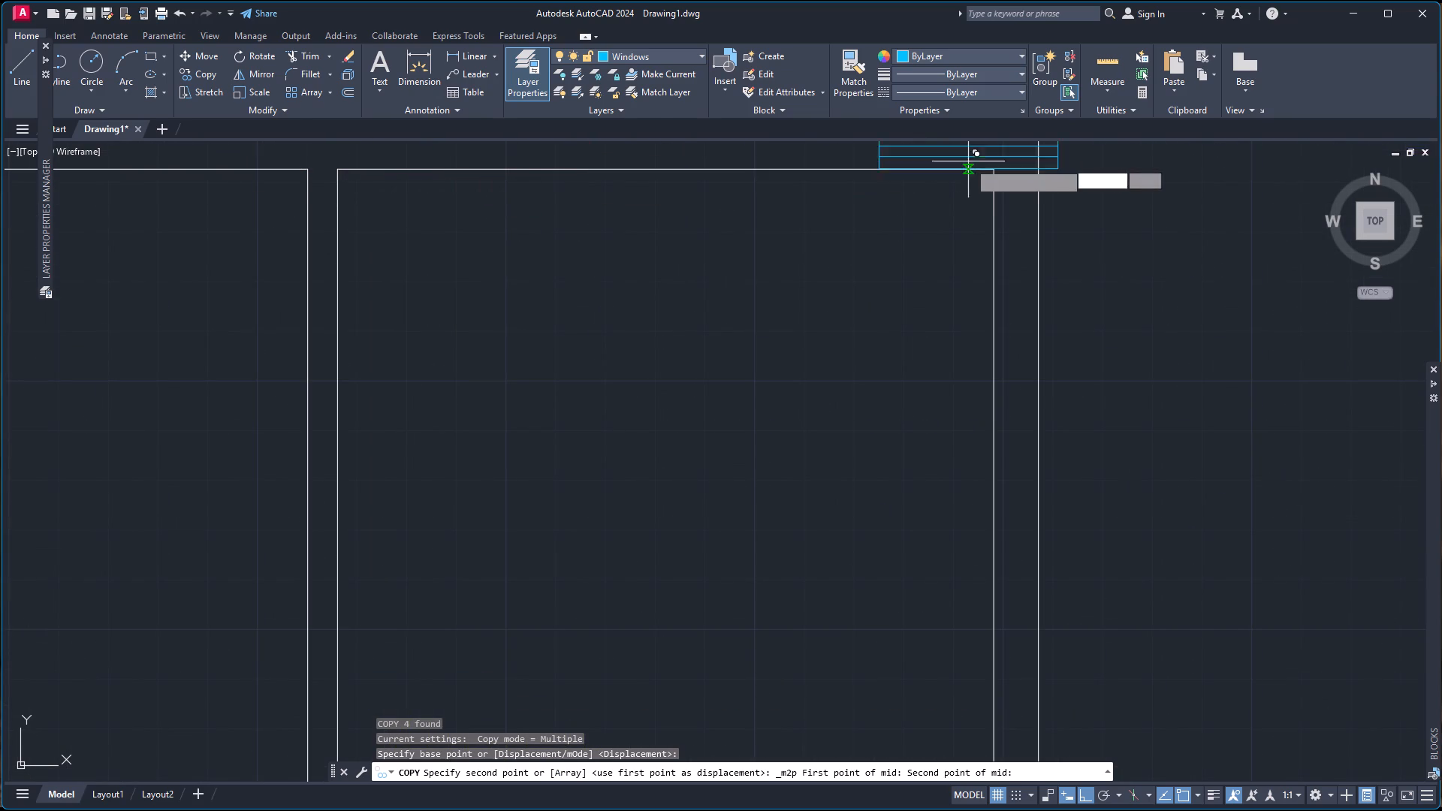
{"action": "left_click", "coordinate": [996, 168]}
{"action": "scroll", "coordinate": [846, 274], "scroll_direction": "down", "scroll_amount": 2}
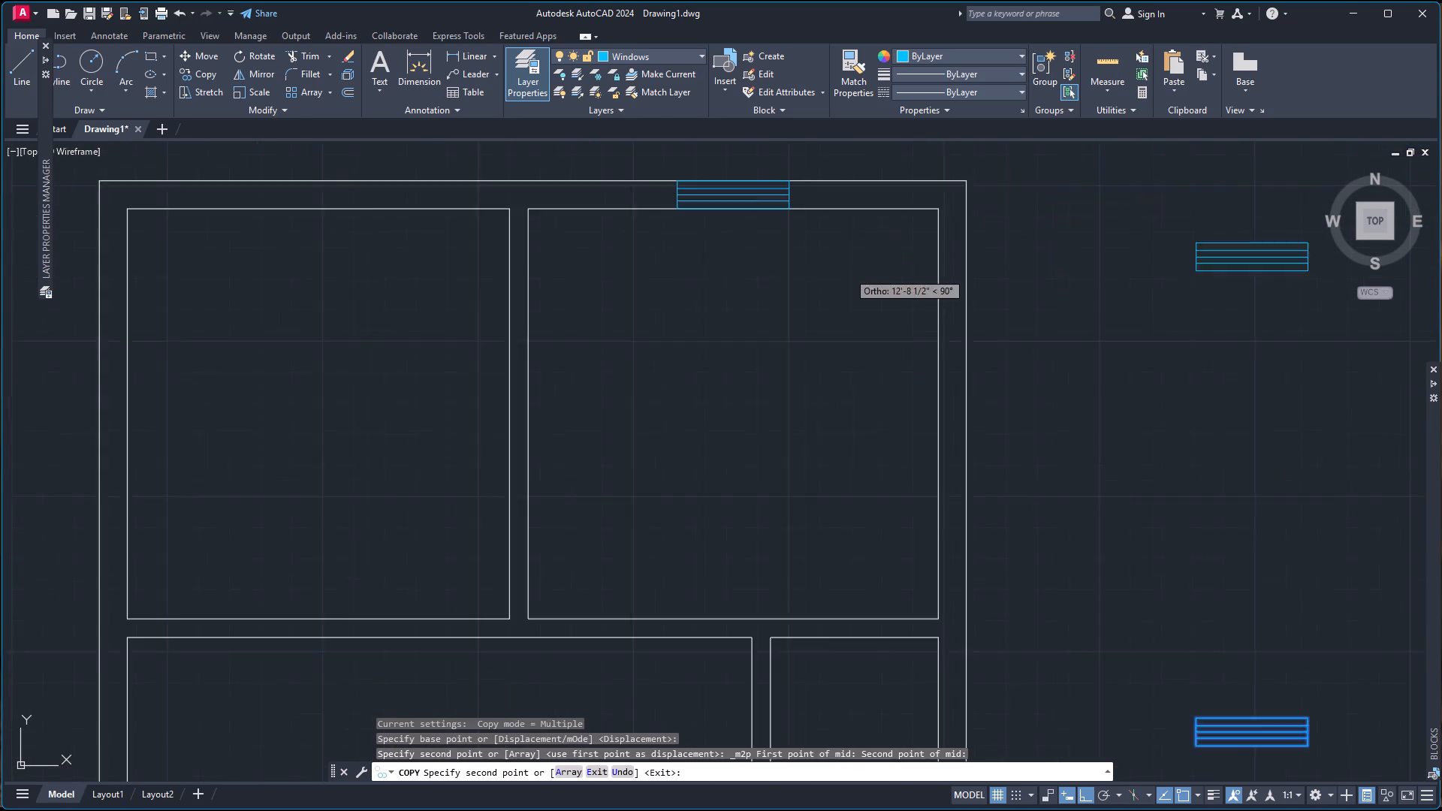
{"action": "scroll", "coordinate": [840, 282], "scroll_direction": "down", "scroll_amount": 1}
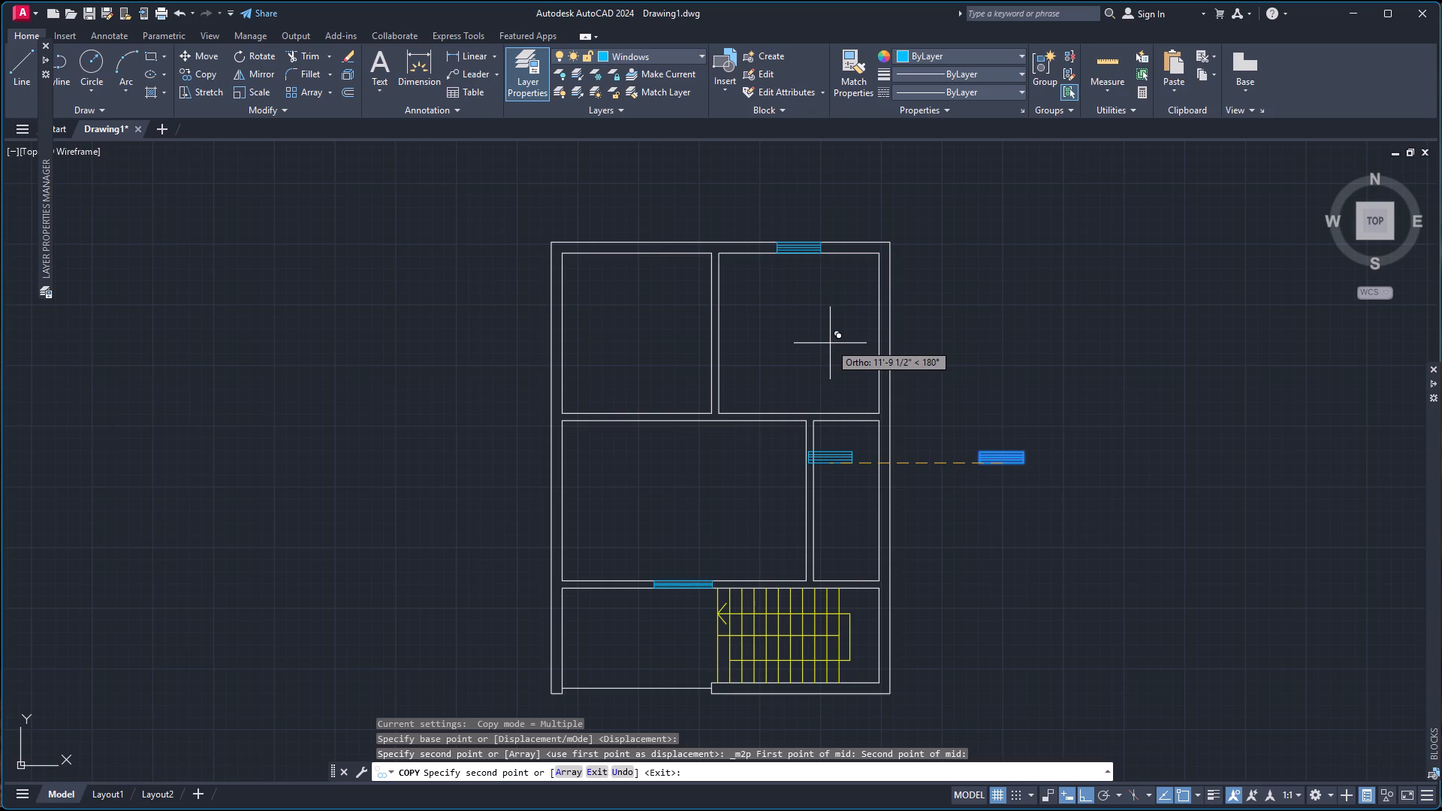
{"action": "key", "text": "Escape"}
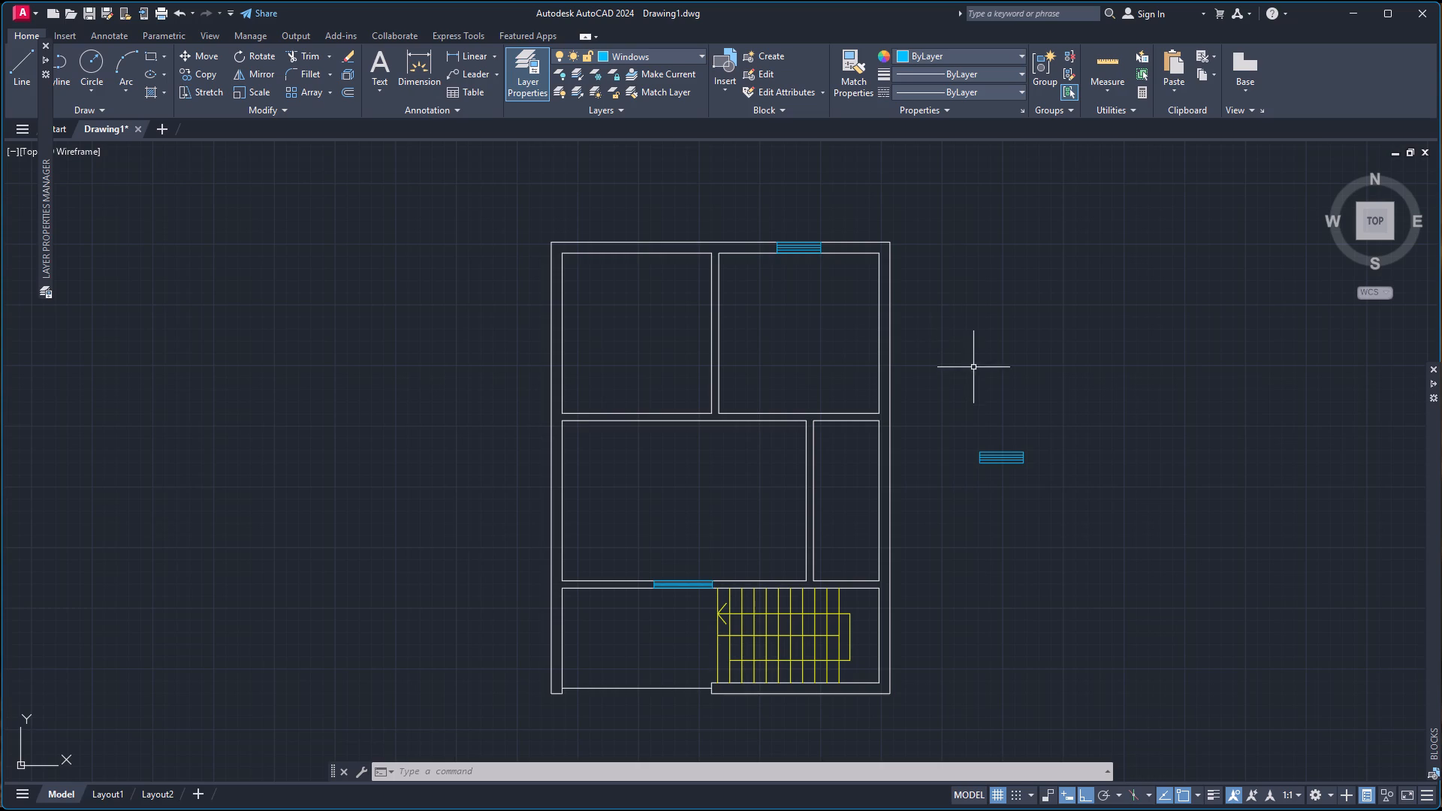
Rotate the original window group outside the plan 90° about its bottom-right corner so it stands vertically.
{"action": "left_click", "coordinate": [949, 395]}
{"action": "left_click", "coordinate": [1031, 515]}
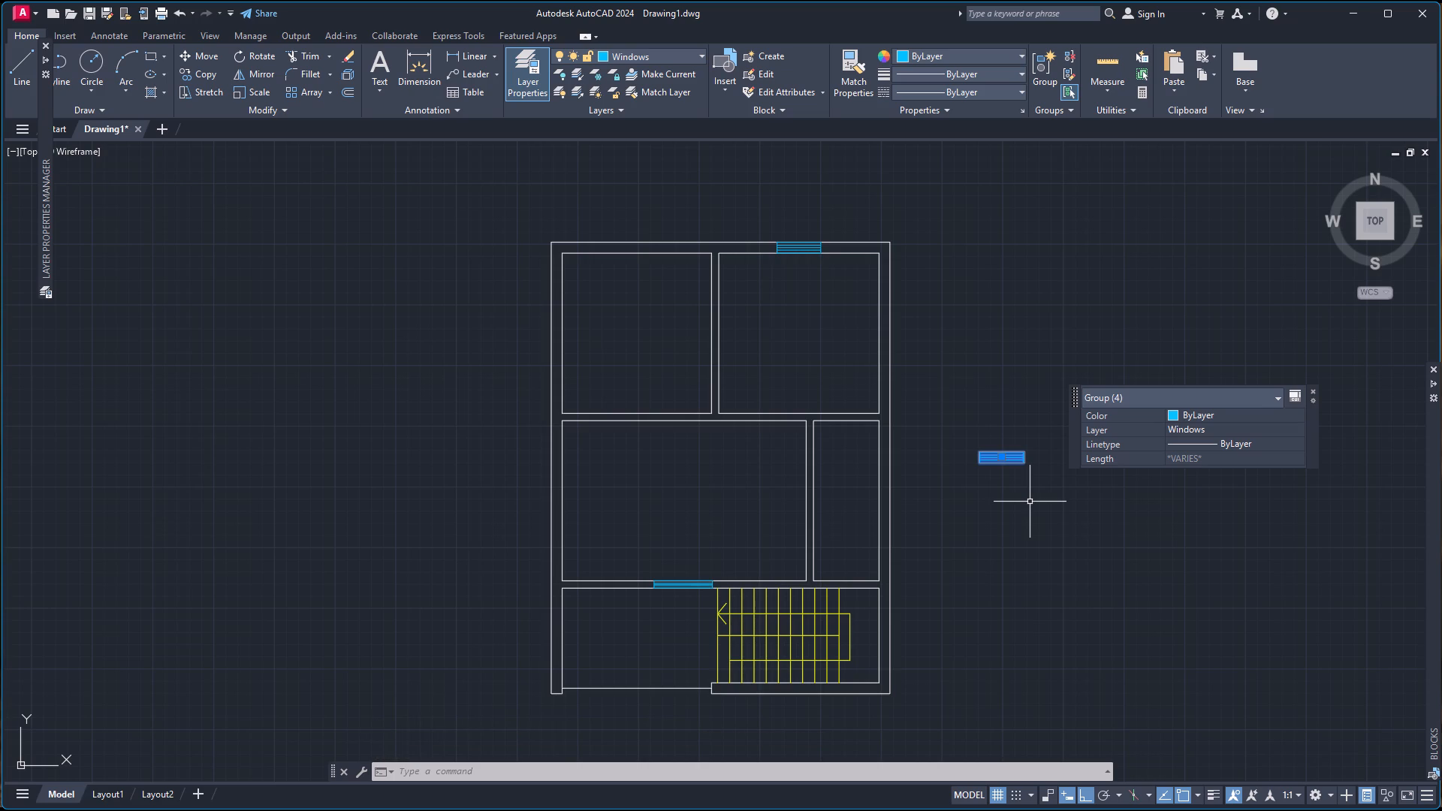
{"action": "type", "text": "ro"}
{"action": "key", "text": "Return"}
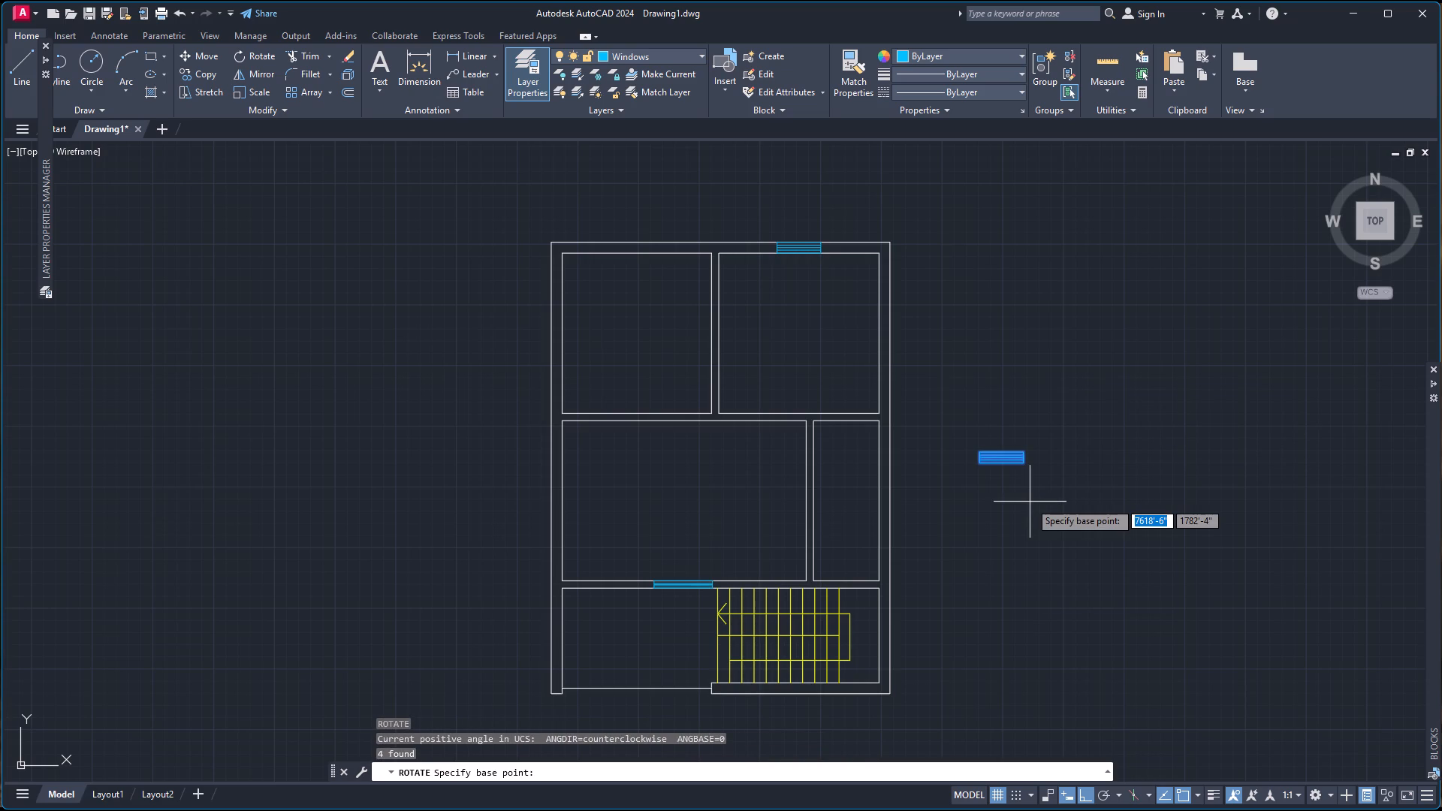
{"action": "left_click", "coordinate": [1024, 466]}
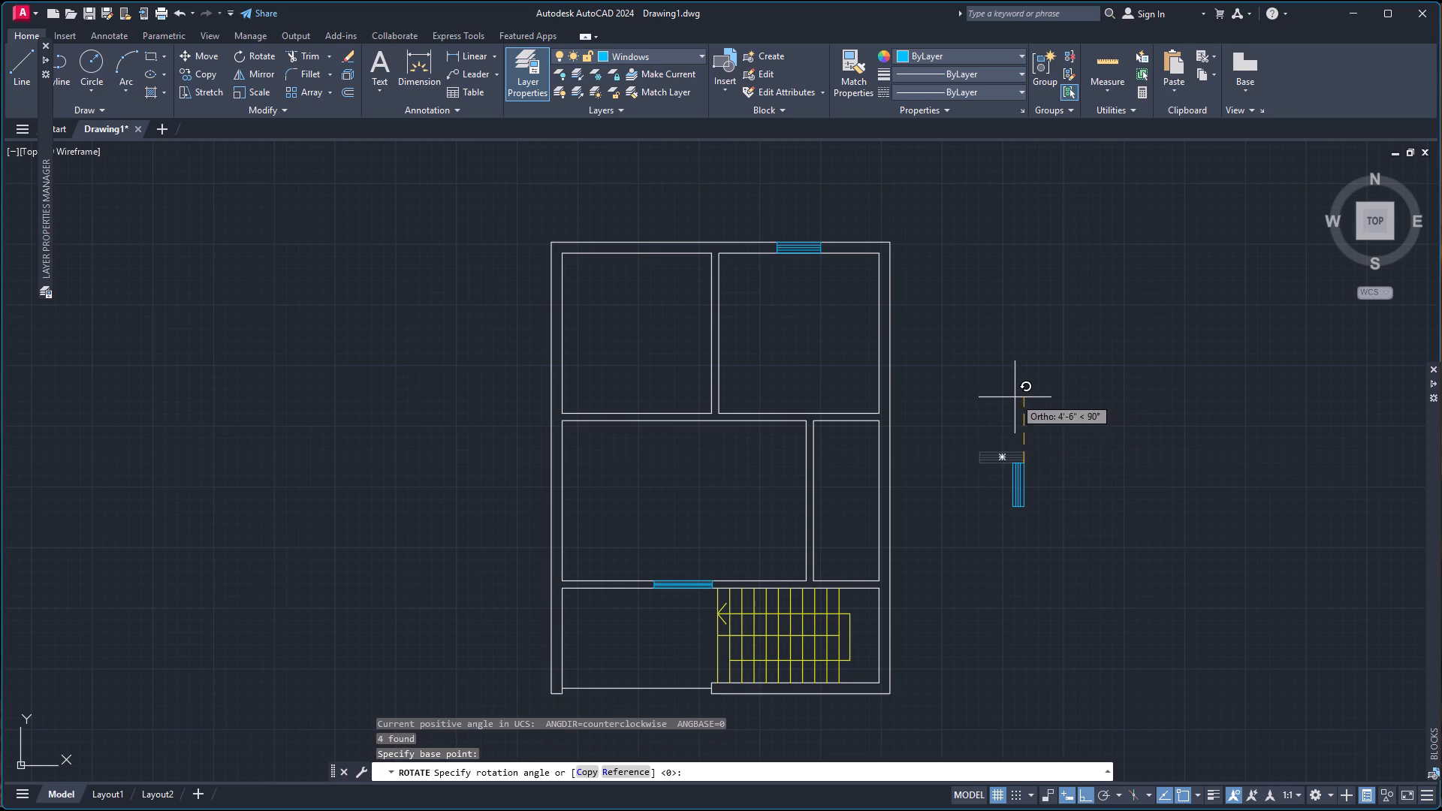
{"action": "left_click", "coordinate": [1015, 397]}
Copy the vertical window group from its right edge midpoint into the left outer wall, onto the upper-left room's inner wall line.
{"action": "left_click", "coordinate": [988, 433]}
{"action": "left_click", "coordinate": [1066, 609]}
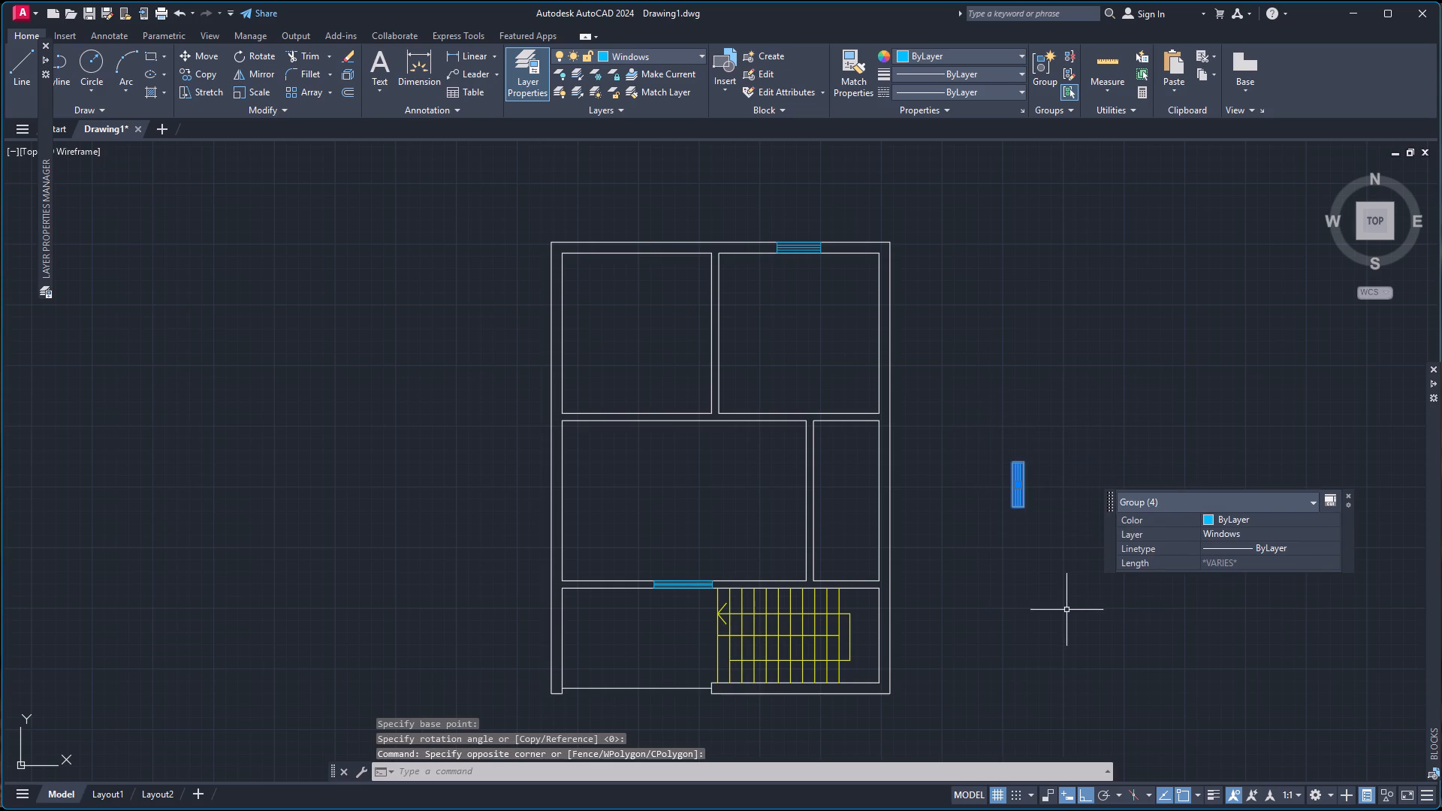
{"action": "key", "text": "c"}
{"action": "key", "text": "o"}
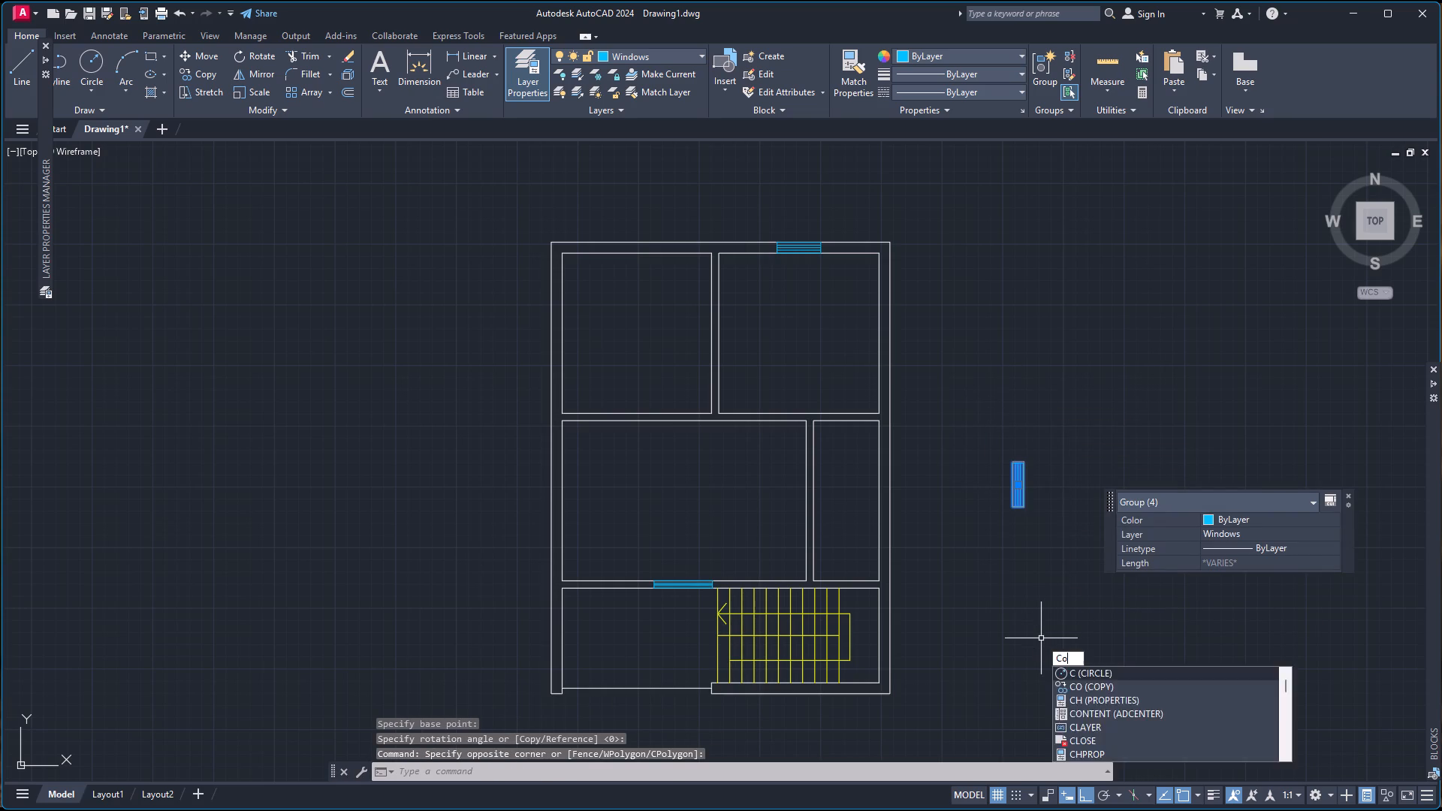
{"action": "key", "text": "Return"}
{"action": "scroll", "coordinate": [1039, 519], "scroll_direction": "up", "scroll_amount": 2}
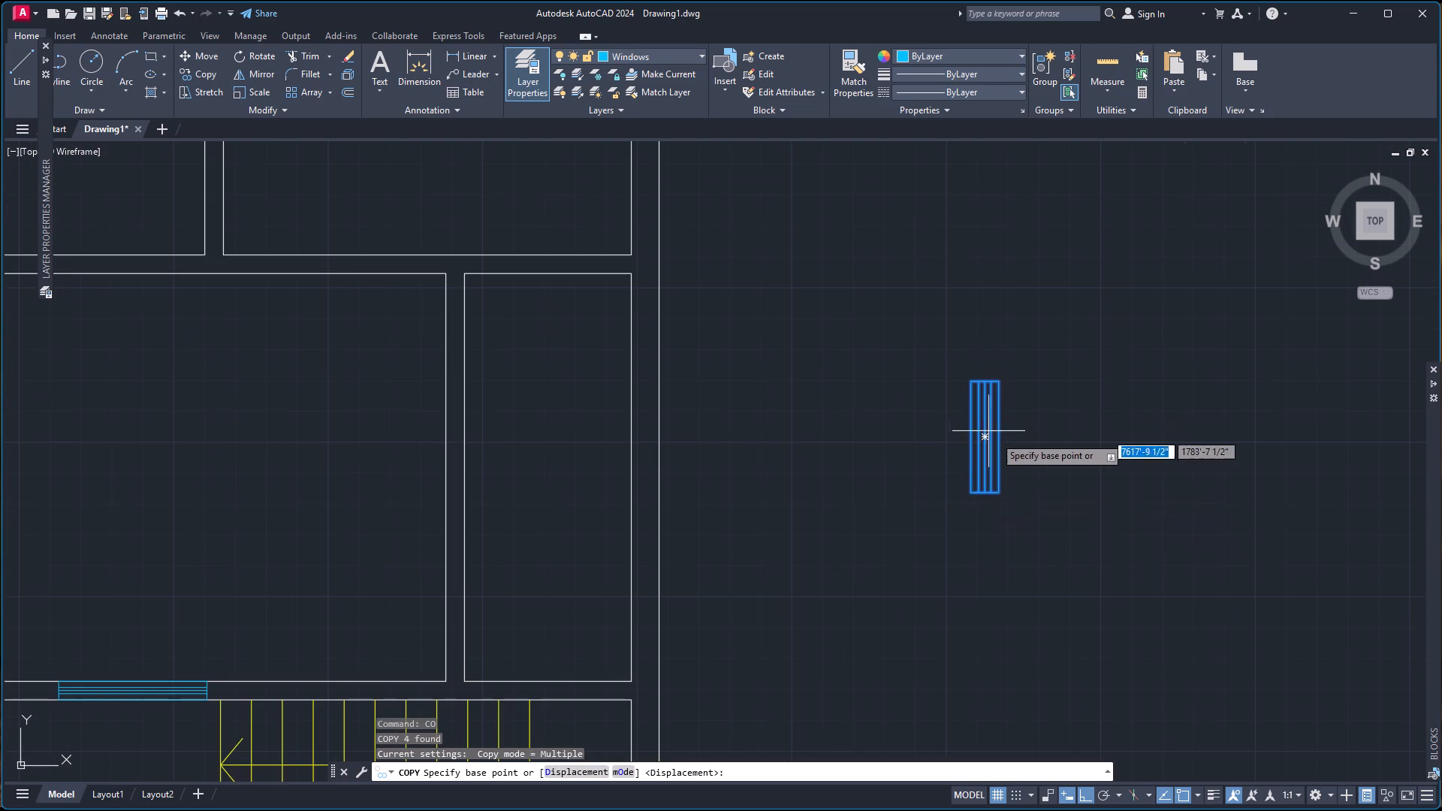
{"action": "left_click", "coordinate": [999, 437]}
{"action": "scroll", "coordinate": [597, 441], "scroll_direction": "down", "scroll_amount": 4}
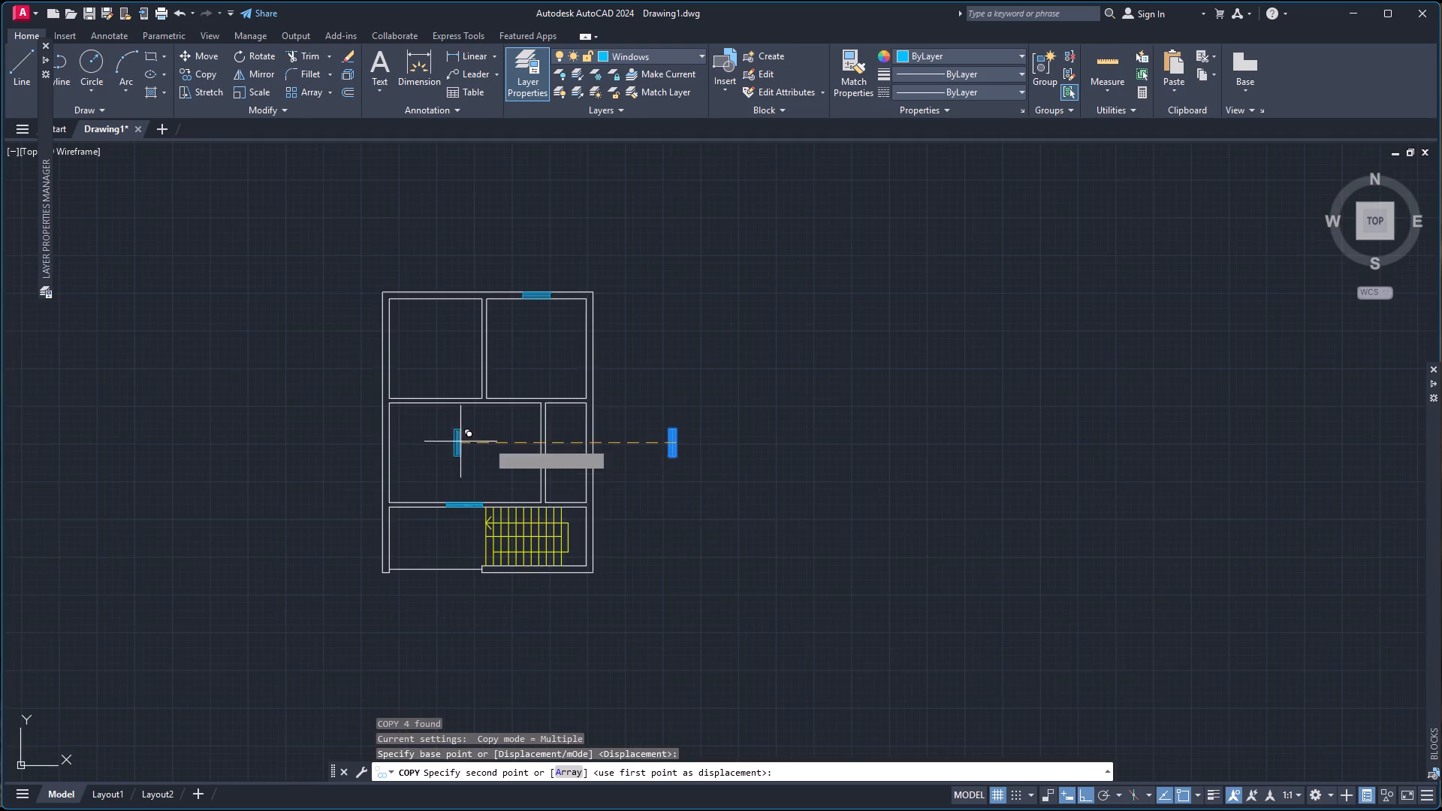
{"action": "scroll", "coordinate": [365, 437], "scroll_direction": "down", "scroll_amount": 1}
{"action": "scroll", "coordinate": [371, 402], "scroll_direction": "up", "scroll_amount": 3}
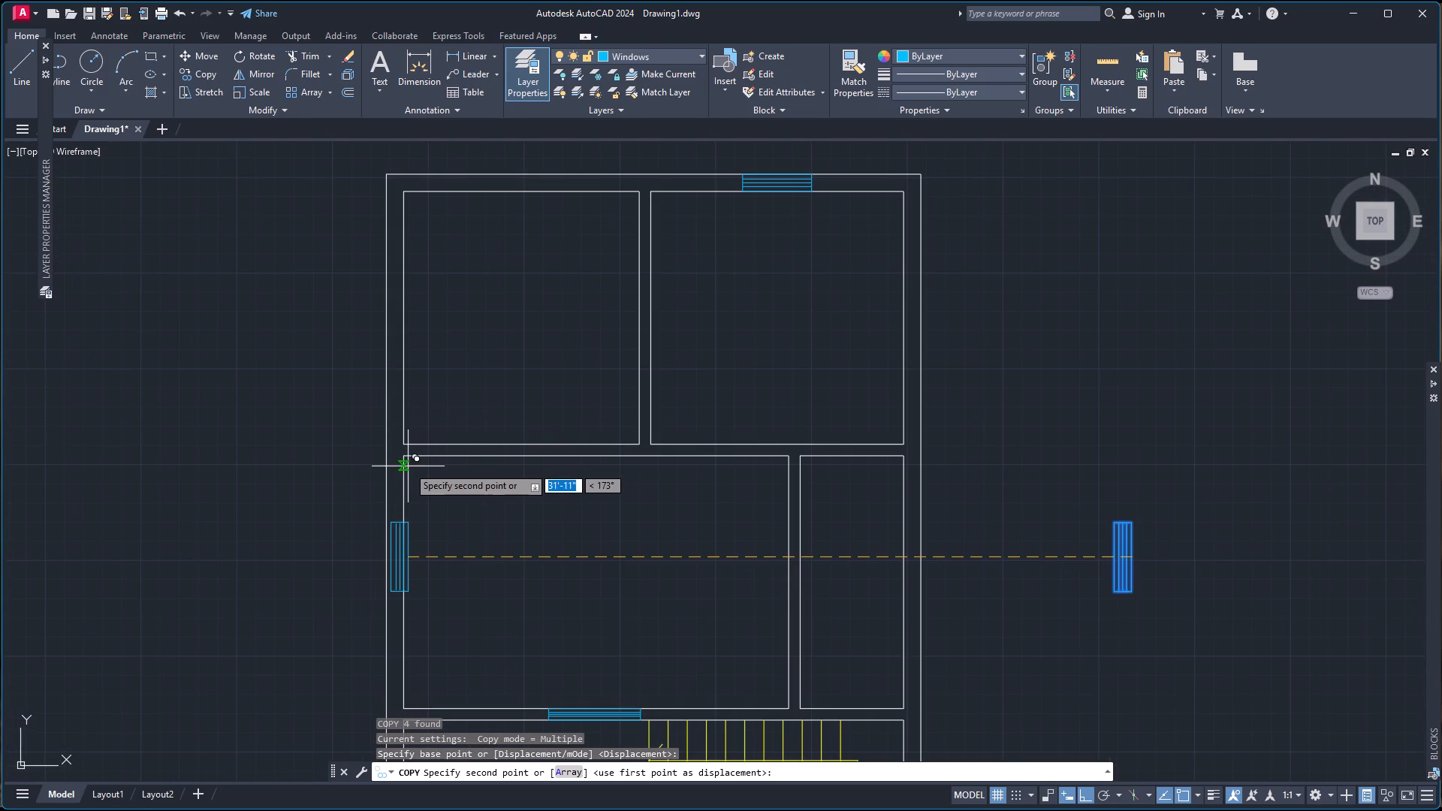
{"action": "left_click", "coordinate": [403, 374]}
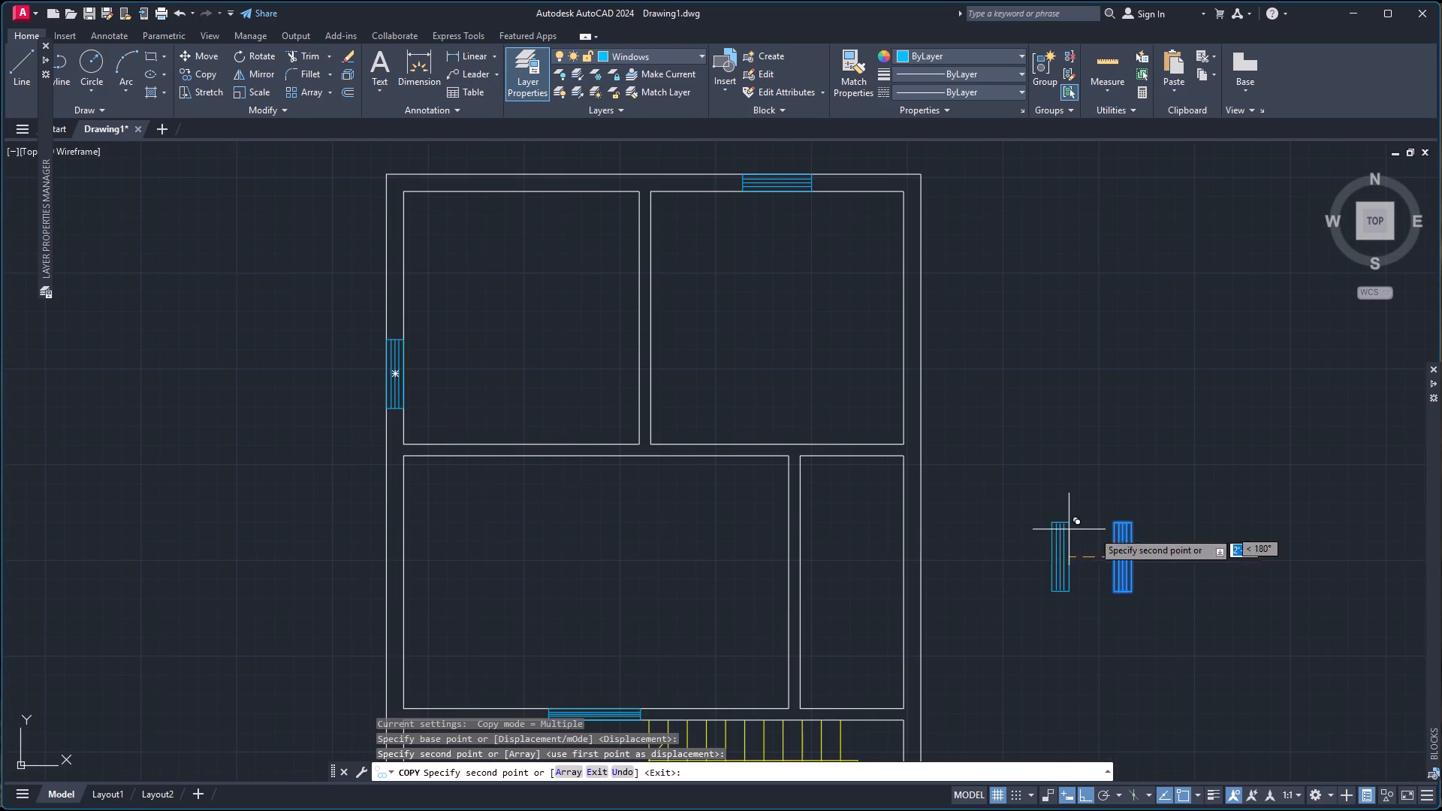
{"action": "key", "text": "Escape"}
Delete the original vertical window group standing outside the plan.
{"action": "left_click", "coordinate": [1082, 471]}
{"action": "left_click", "coordinate": [1145, 640]}
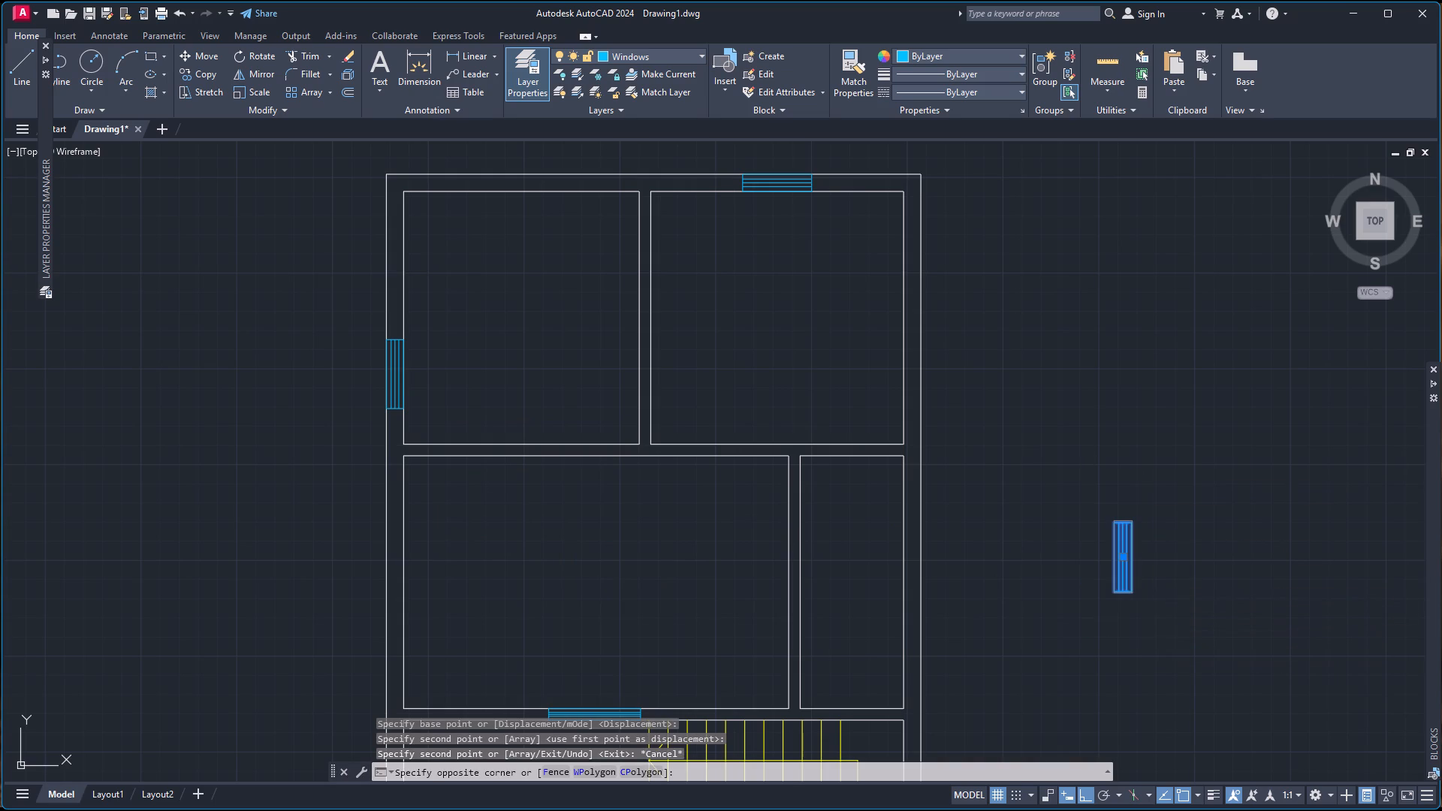
{"action": "key", "text": "Delete"}
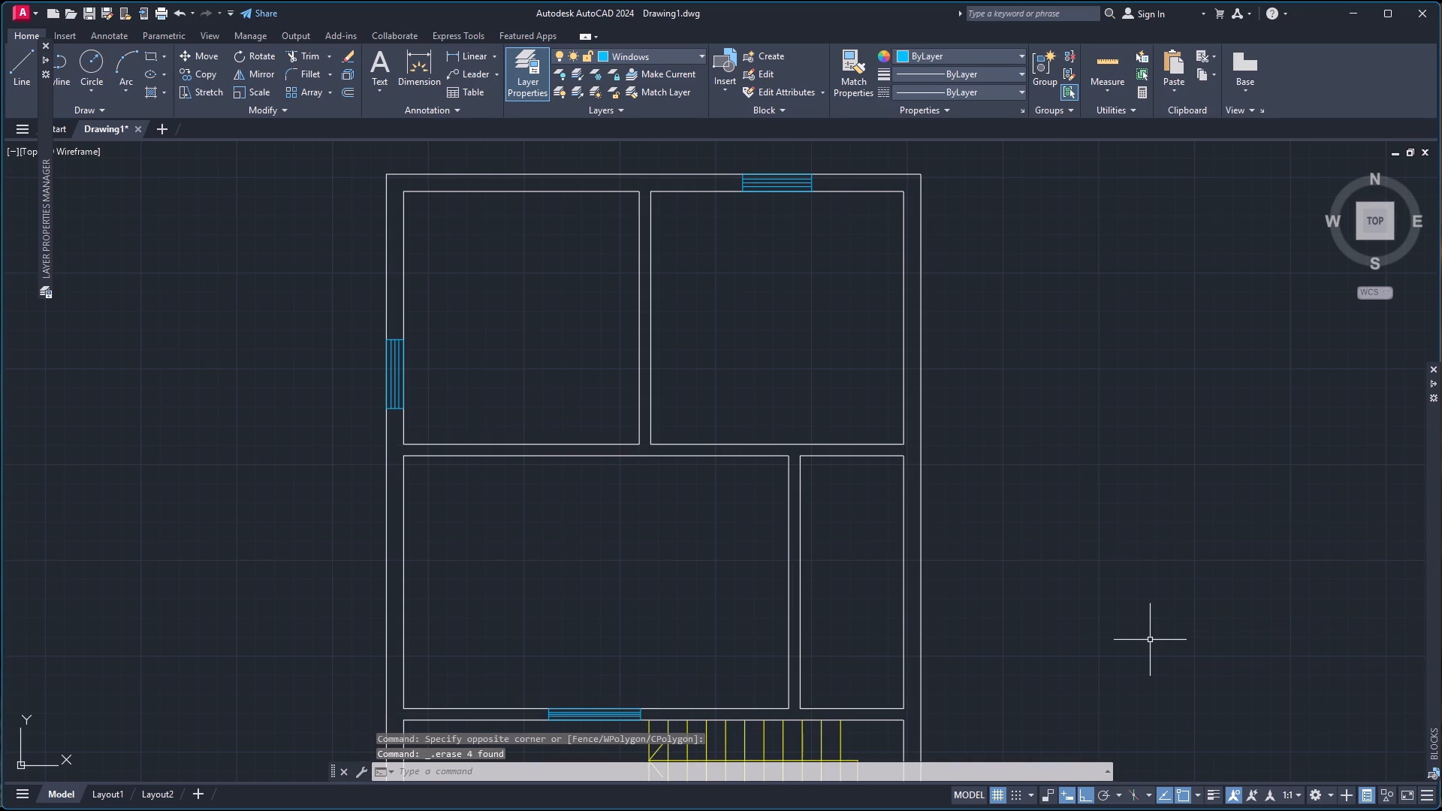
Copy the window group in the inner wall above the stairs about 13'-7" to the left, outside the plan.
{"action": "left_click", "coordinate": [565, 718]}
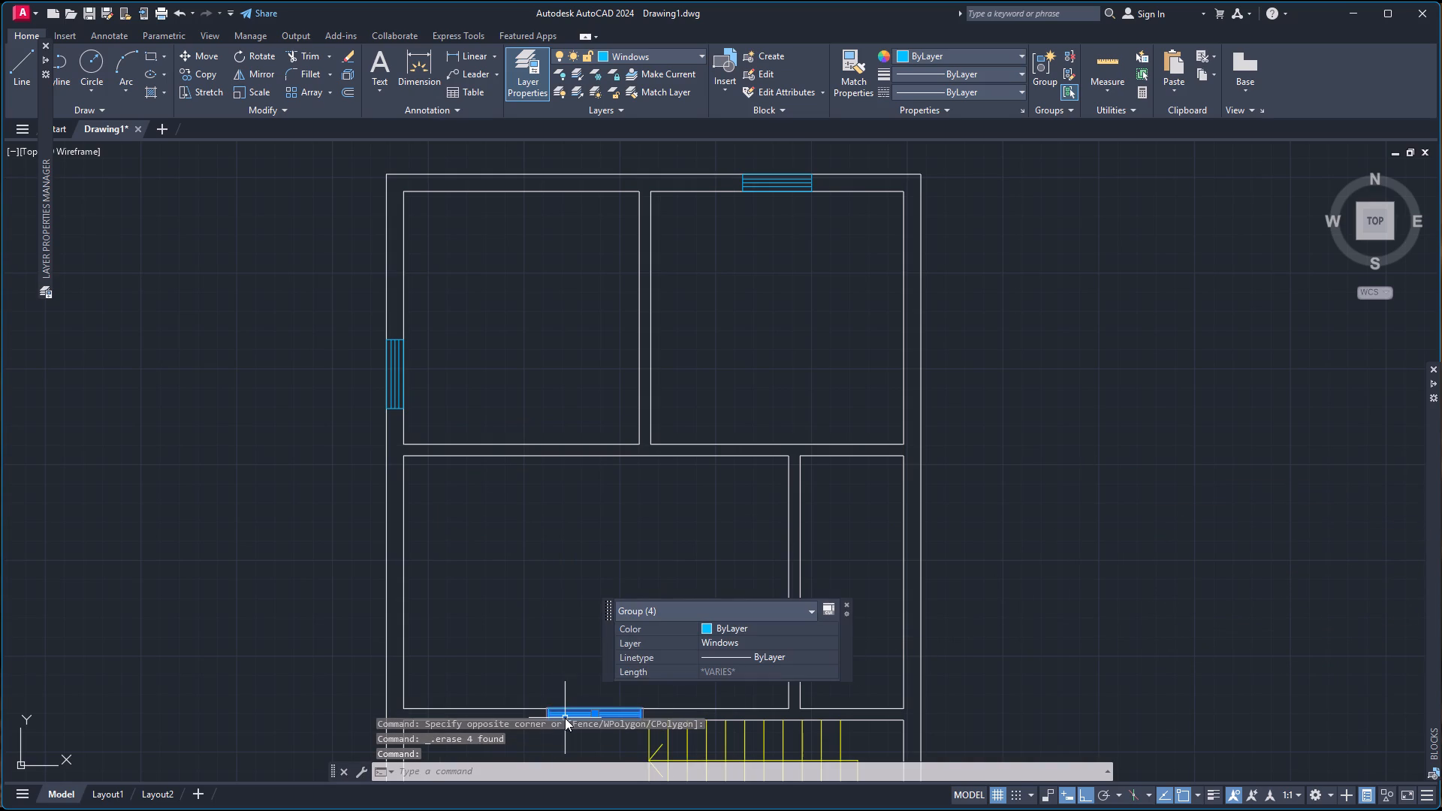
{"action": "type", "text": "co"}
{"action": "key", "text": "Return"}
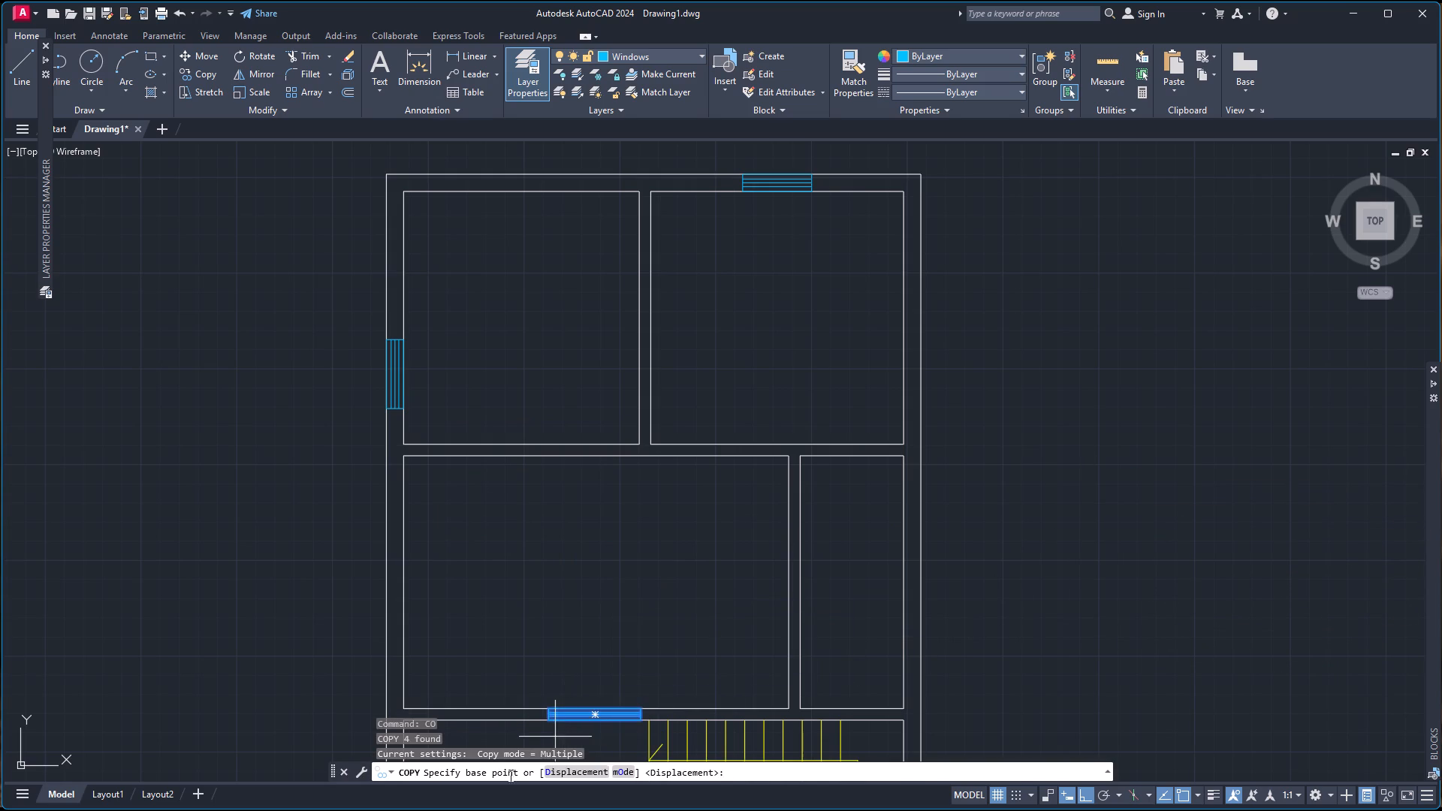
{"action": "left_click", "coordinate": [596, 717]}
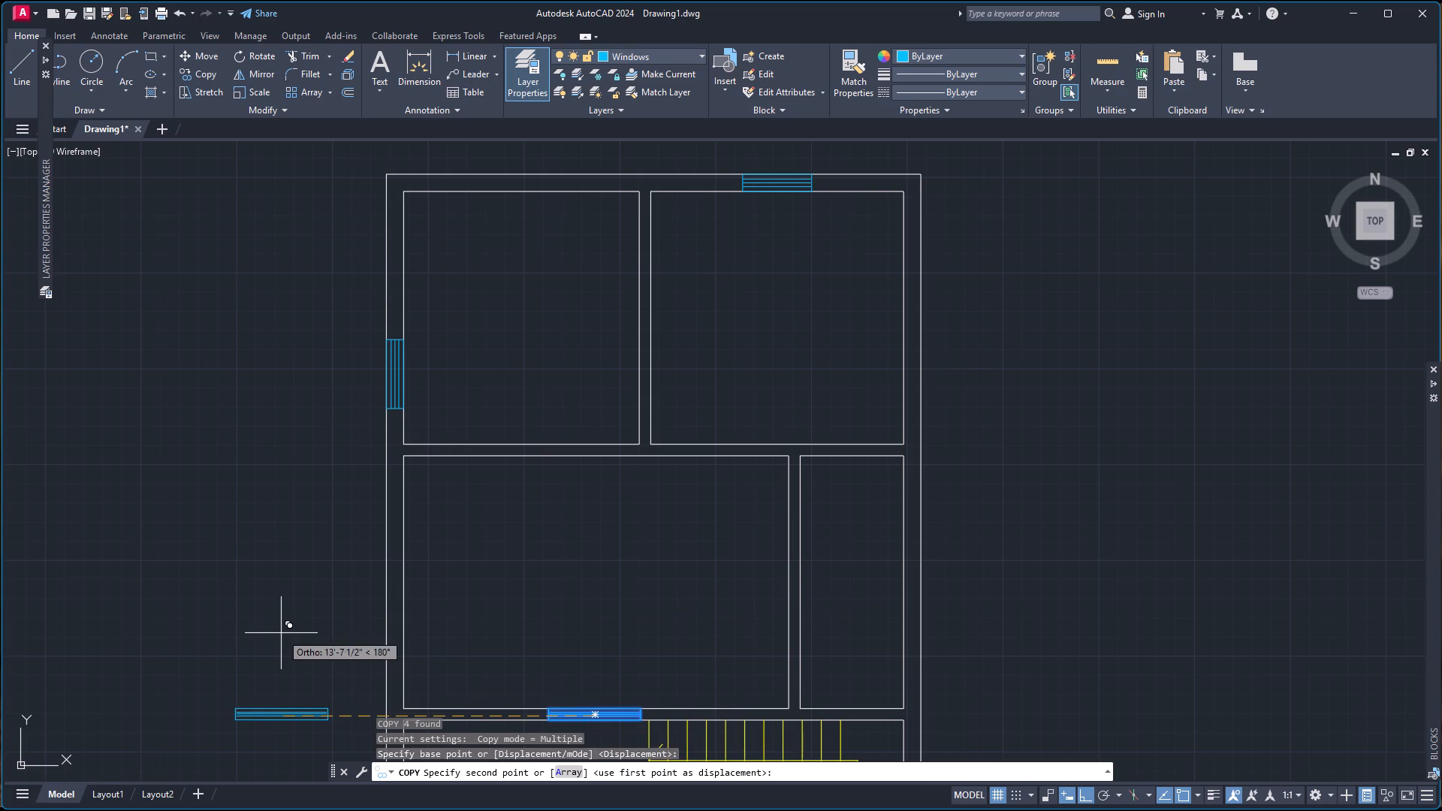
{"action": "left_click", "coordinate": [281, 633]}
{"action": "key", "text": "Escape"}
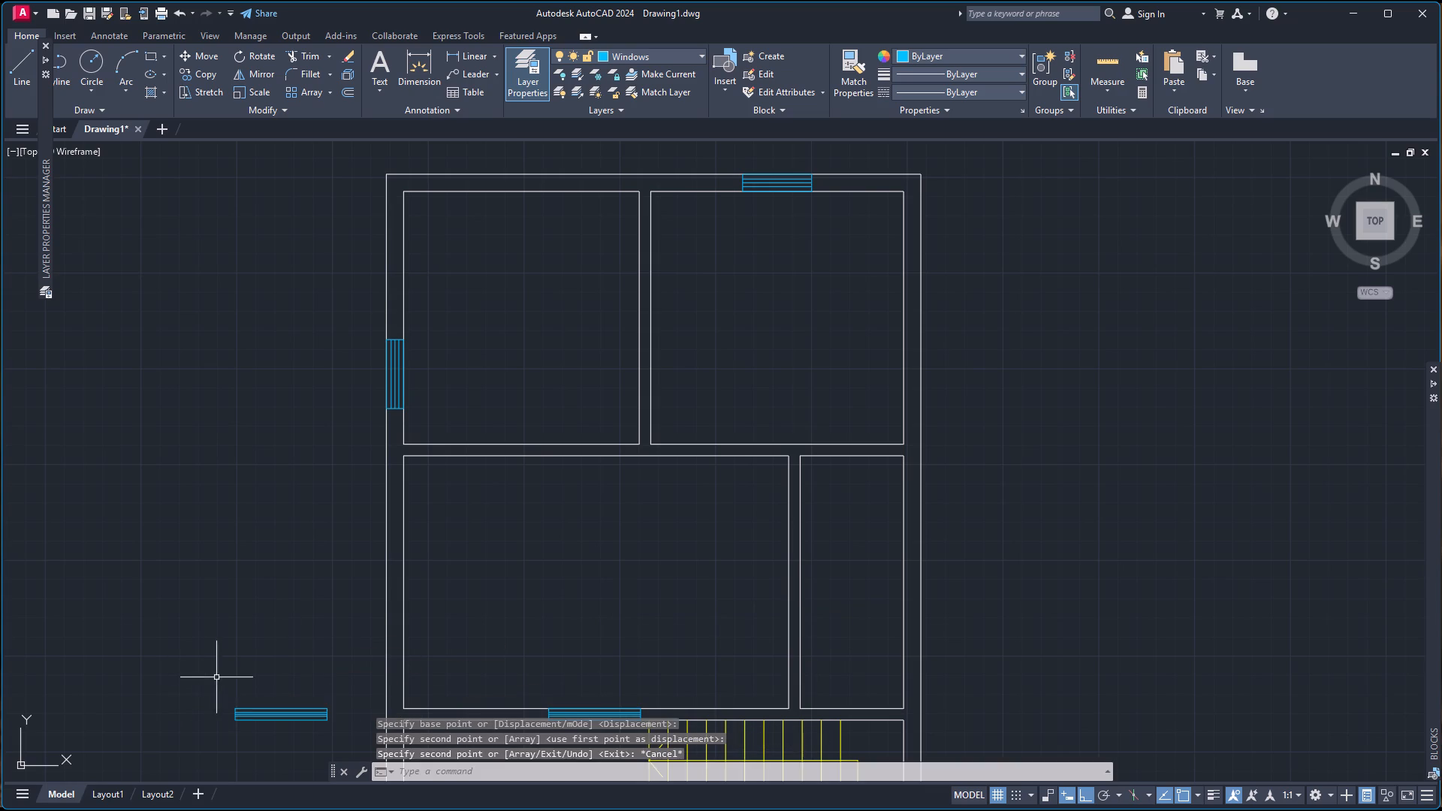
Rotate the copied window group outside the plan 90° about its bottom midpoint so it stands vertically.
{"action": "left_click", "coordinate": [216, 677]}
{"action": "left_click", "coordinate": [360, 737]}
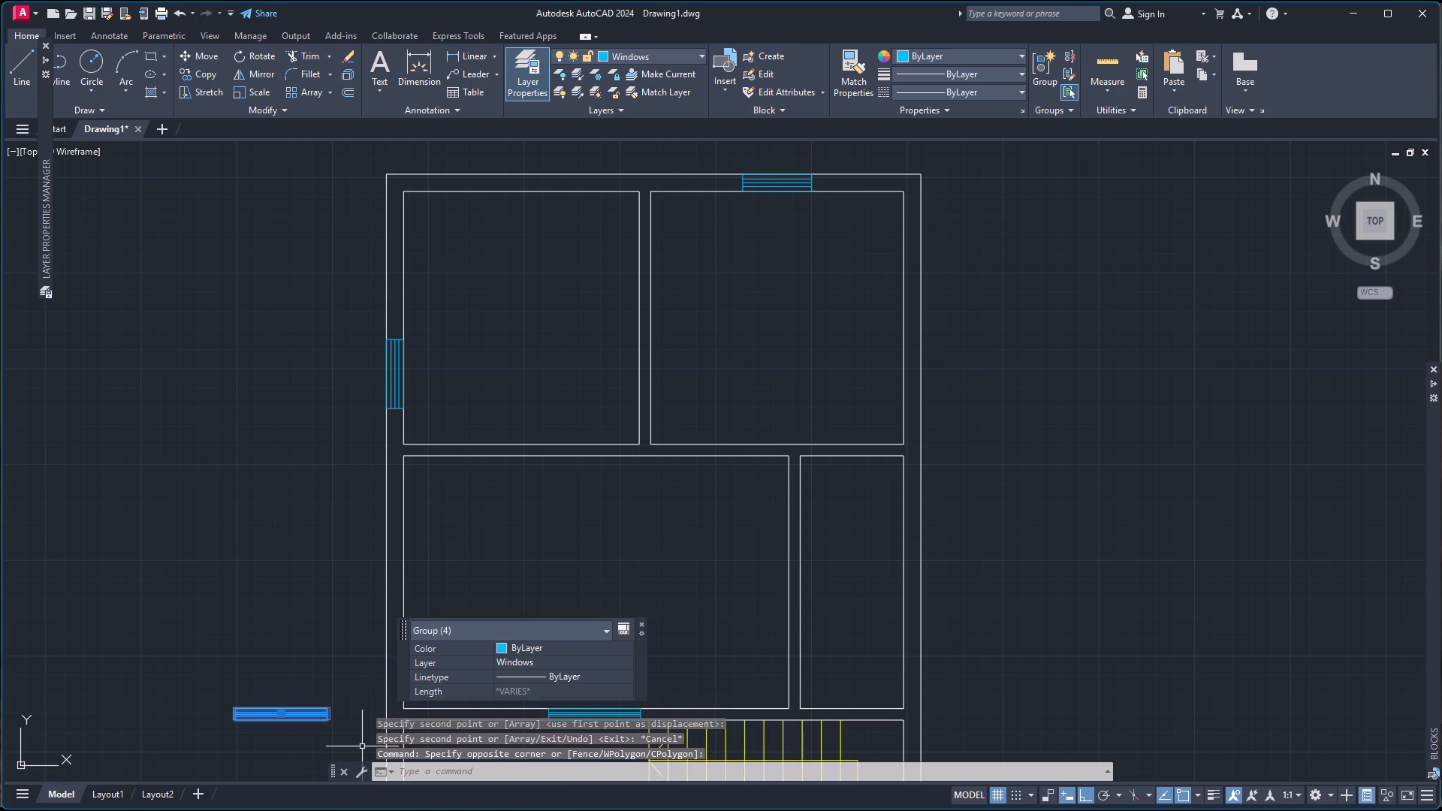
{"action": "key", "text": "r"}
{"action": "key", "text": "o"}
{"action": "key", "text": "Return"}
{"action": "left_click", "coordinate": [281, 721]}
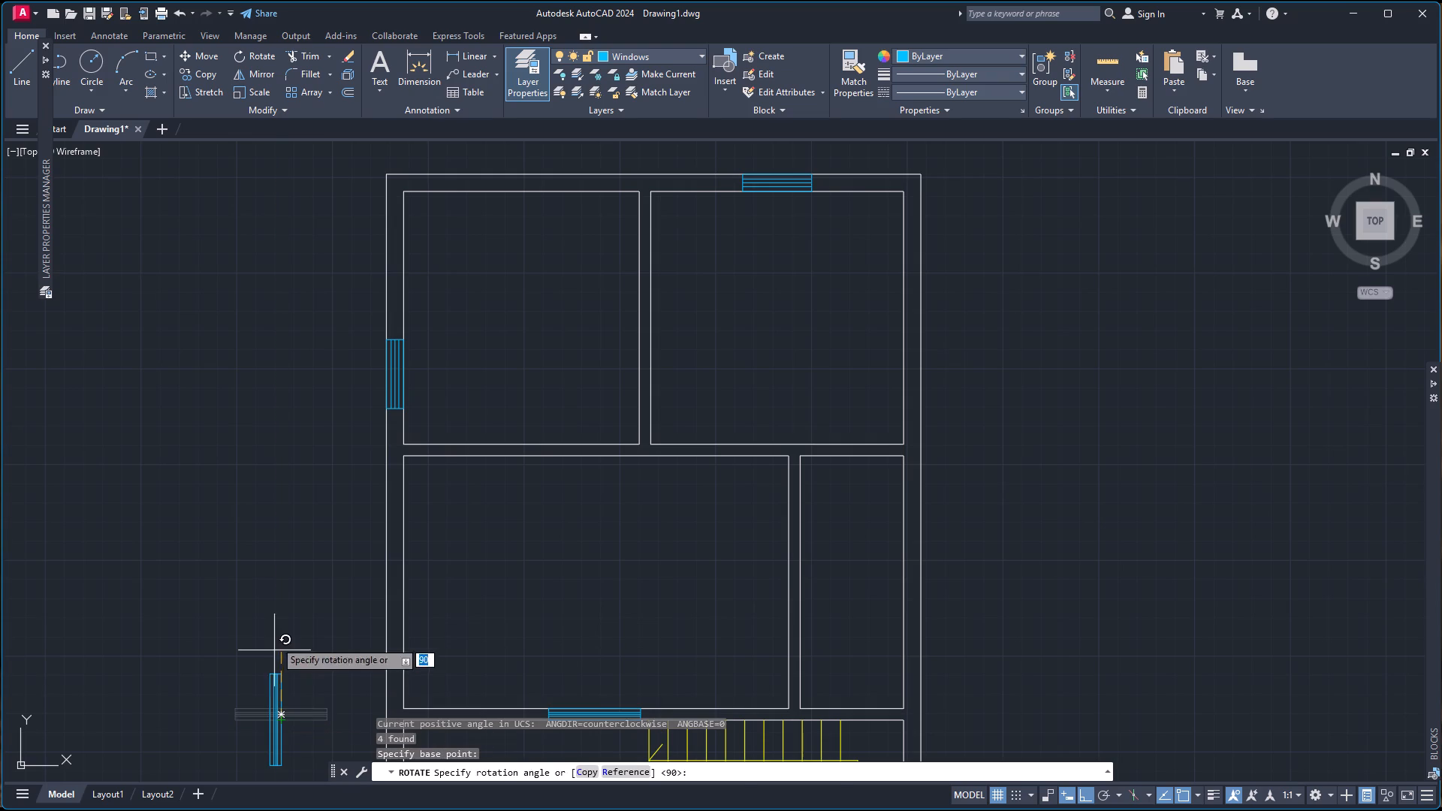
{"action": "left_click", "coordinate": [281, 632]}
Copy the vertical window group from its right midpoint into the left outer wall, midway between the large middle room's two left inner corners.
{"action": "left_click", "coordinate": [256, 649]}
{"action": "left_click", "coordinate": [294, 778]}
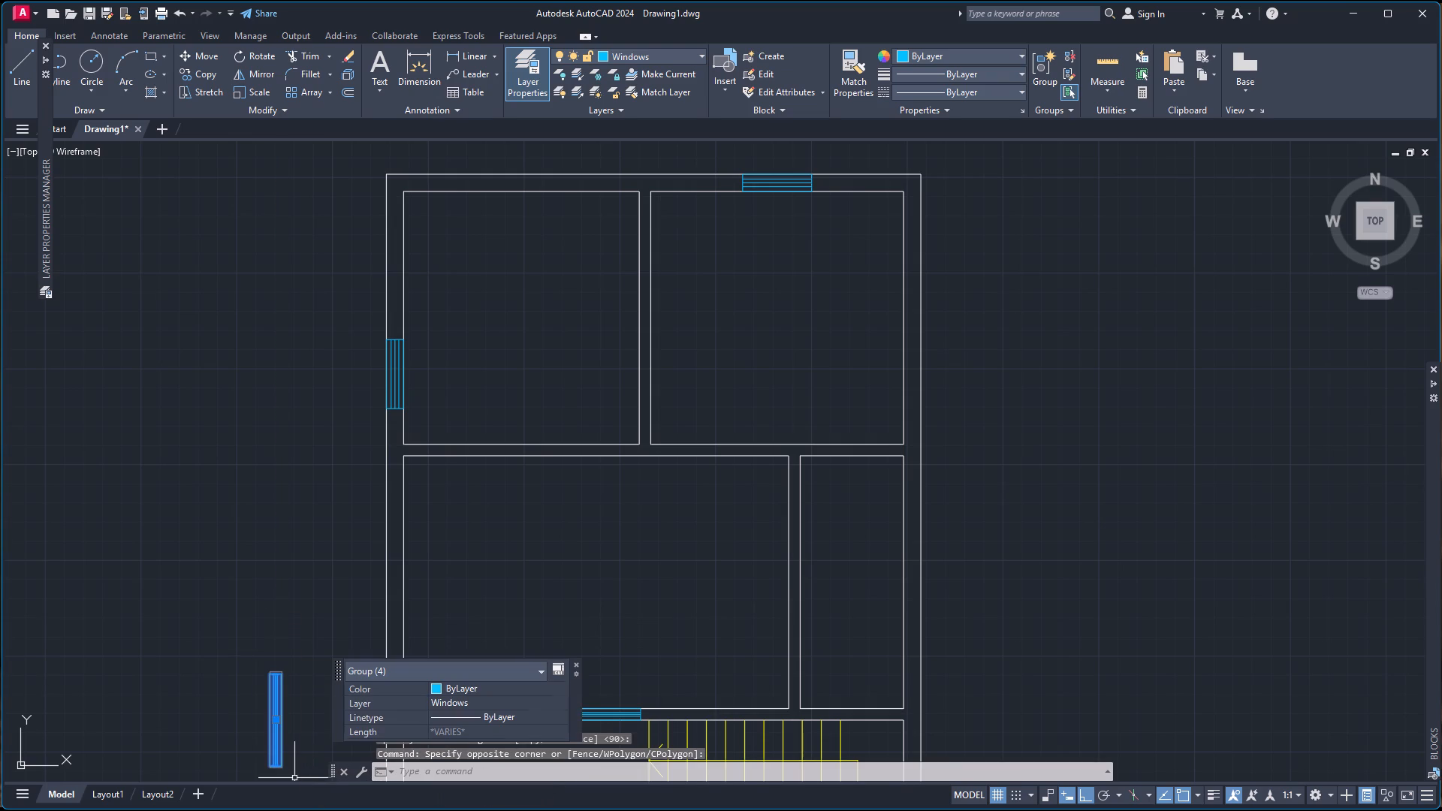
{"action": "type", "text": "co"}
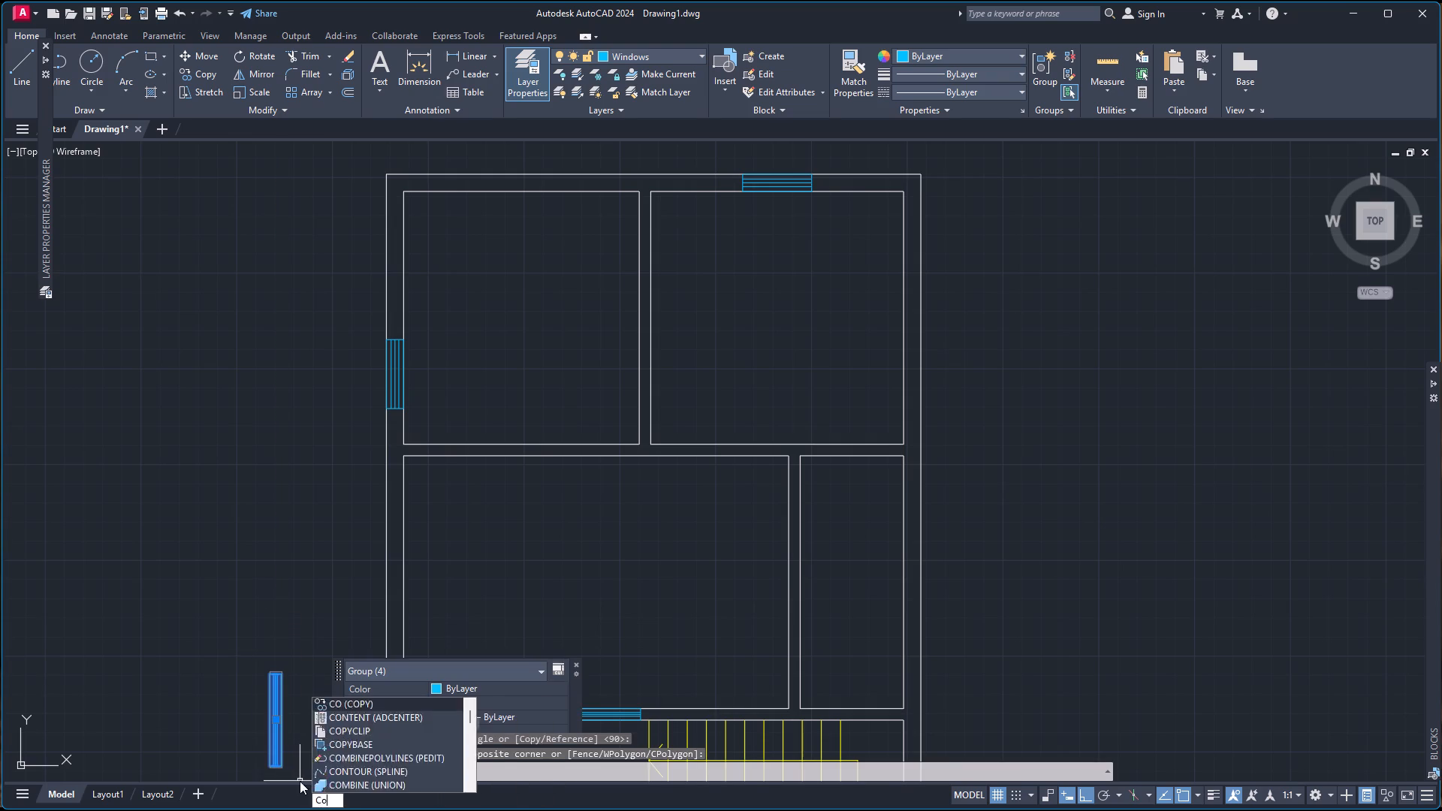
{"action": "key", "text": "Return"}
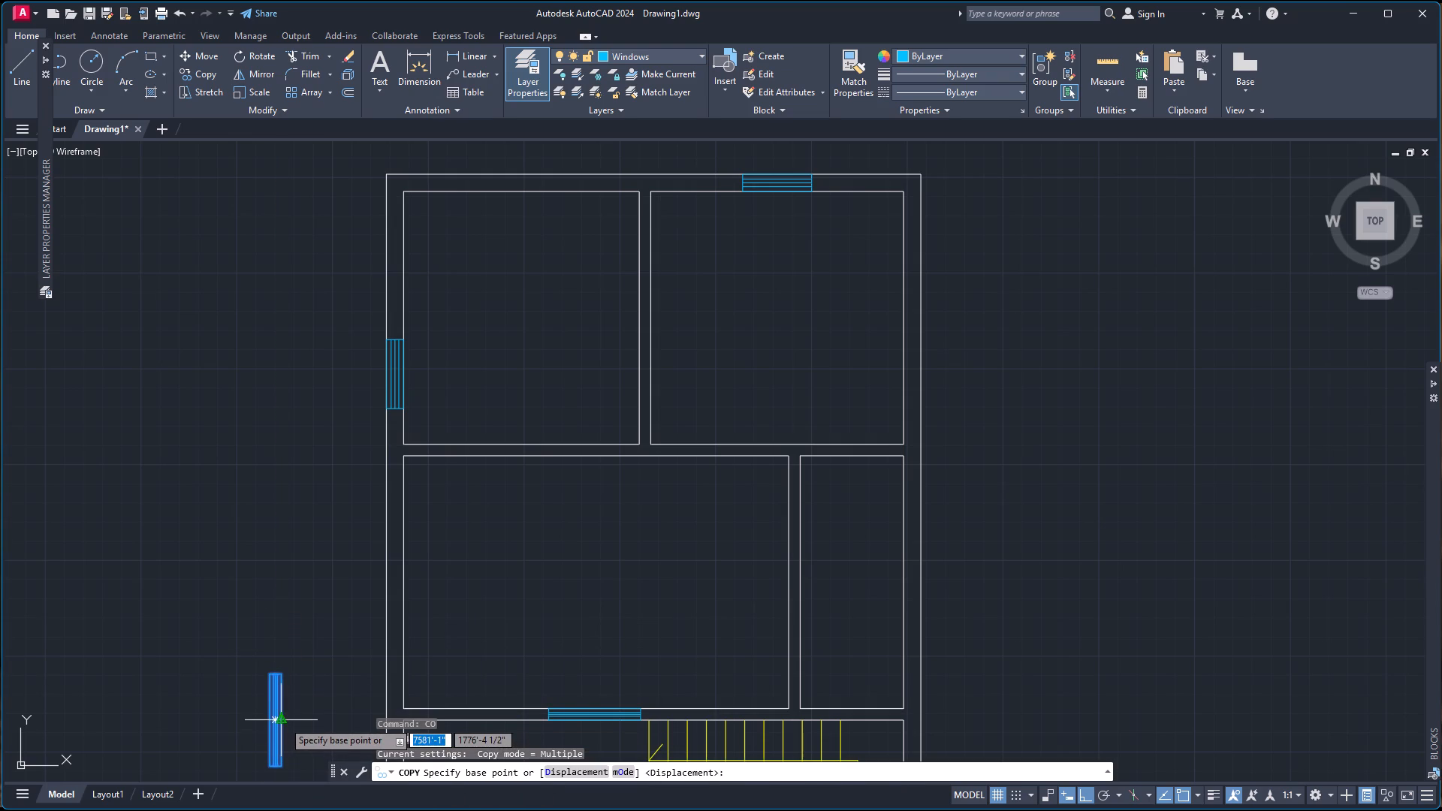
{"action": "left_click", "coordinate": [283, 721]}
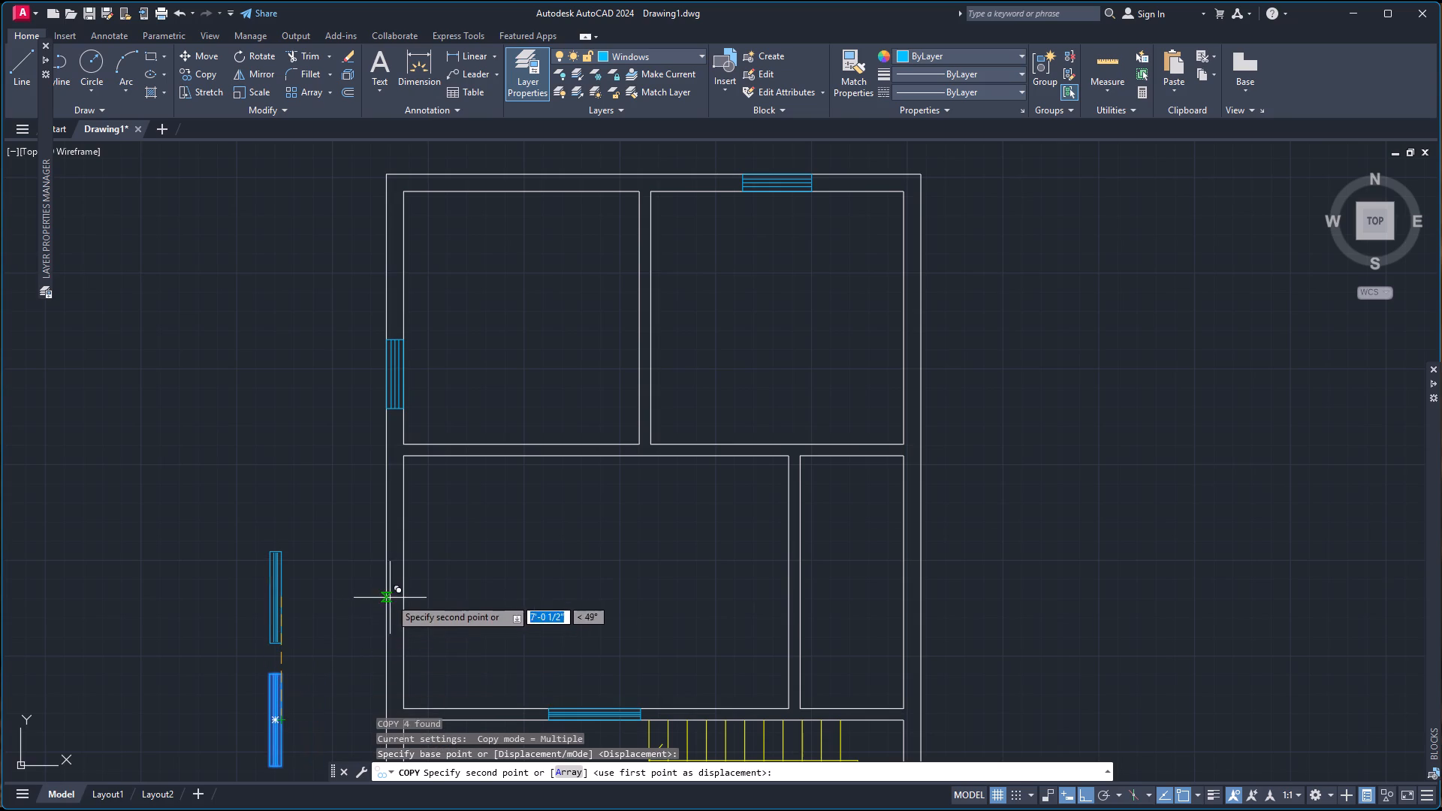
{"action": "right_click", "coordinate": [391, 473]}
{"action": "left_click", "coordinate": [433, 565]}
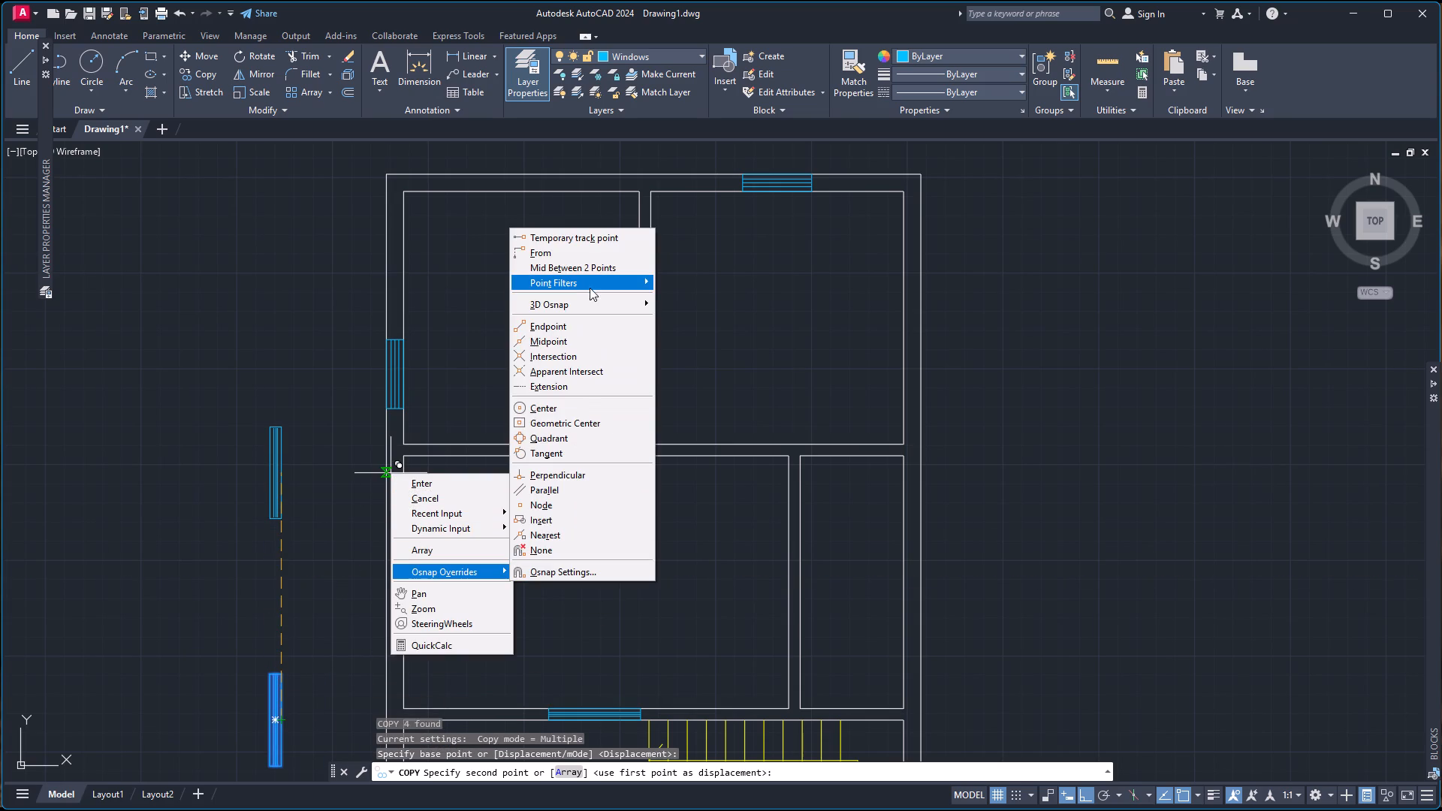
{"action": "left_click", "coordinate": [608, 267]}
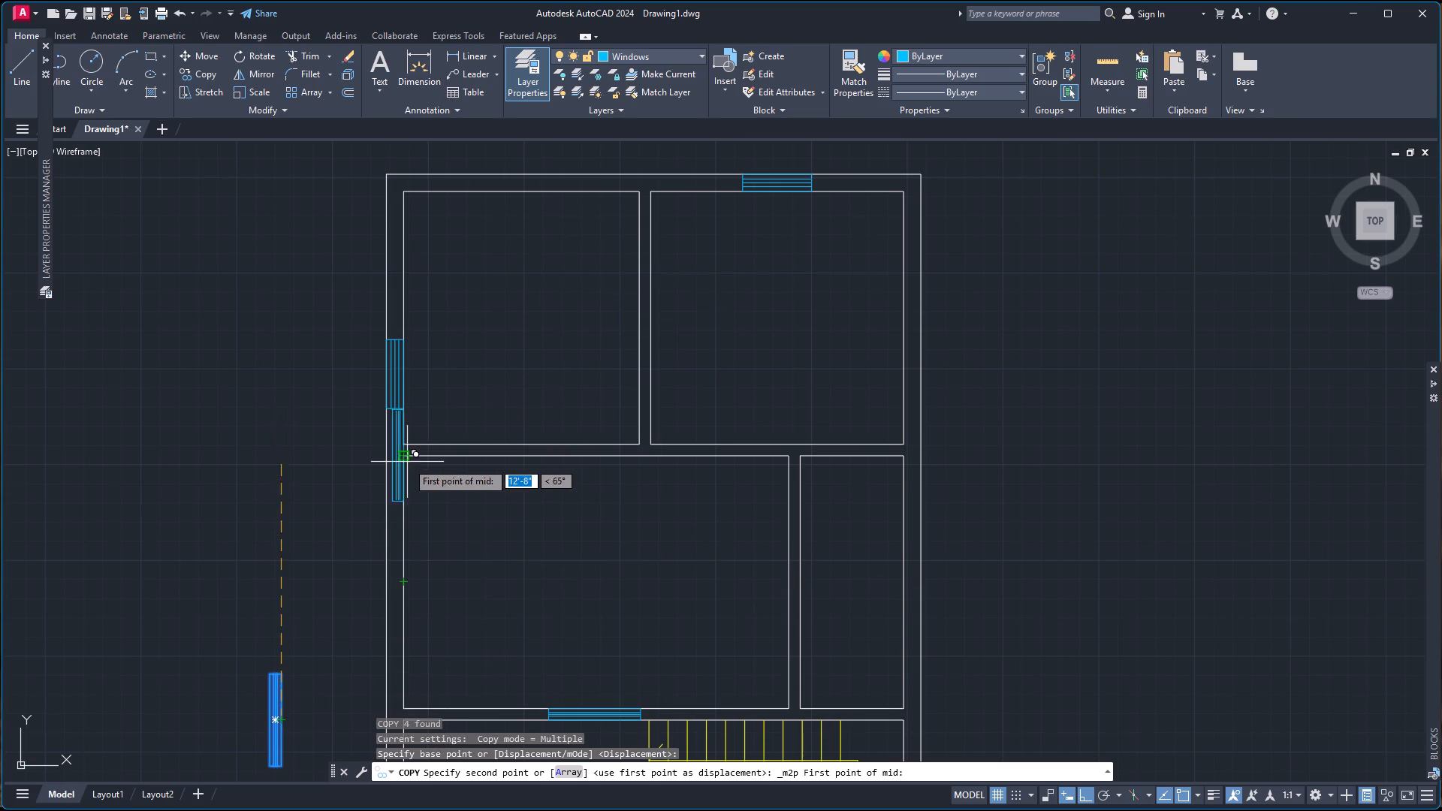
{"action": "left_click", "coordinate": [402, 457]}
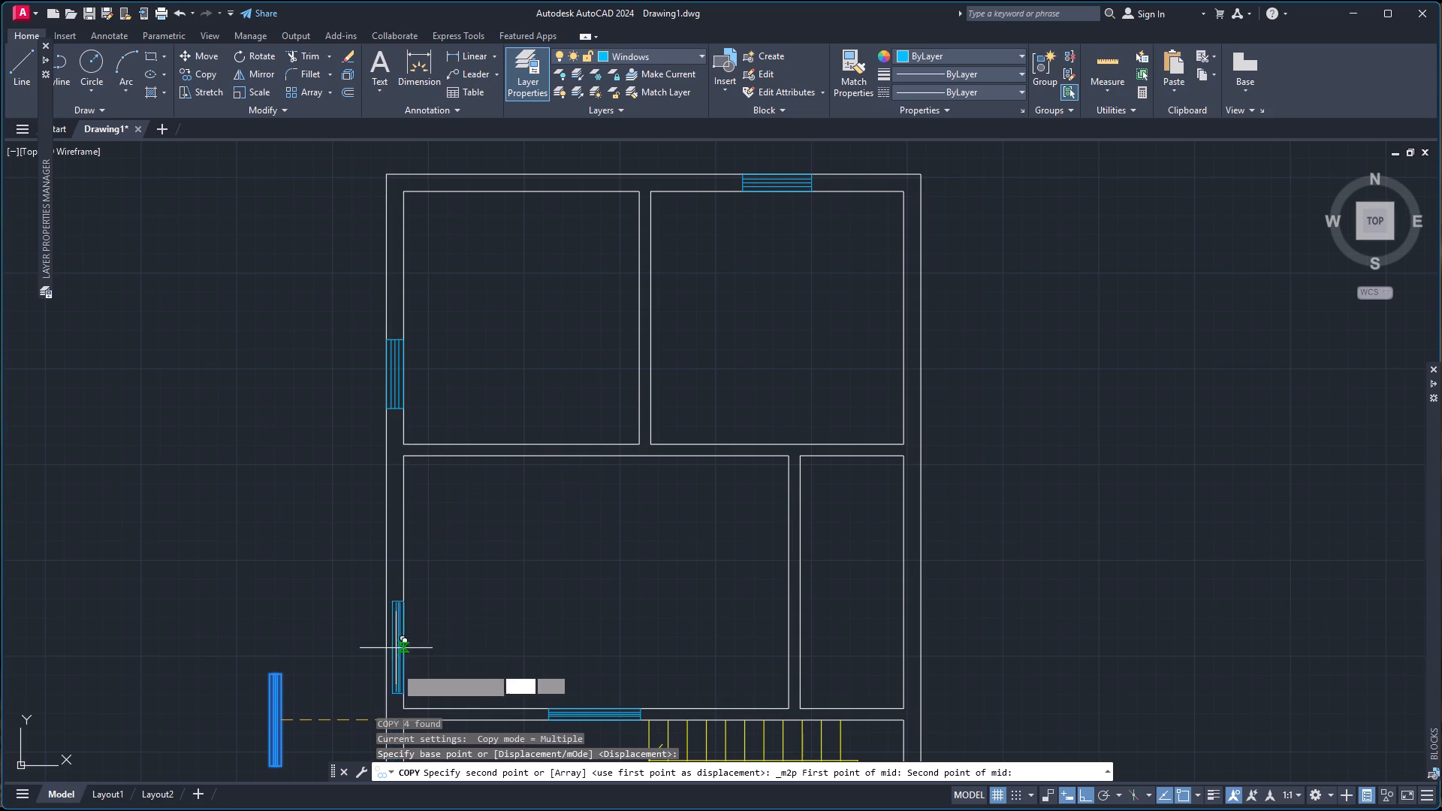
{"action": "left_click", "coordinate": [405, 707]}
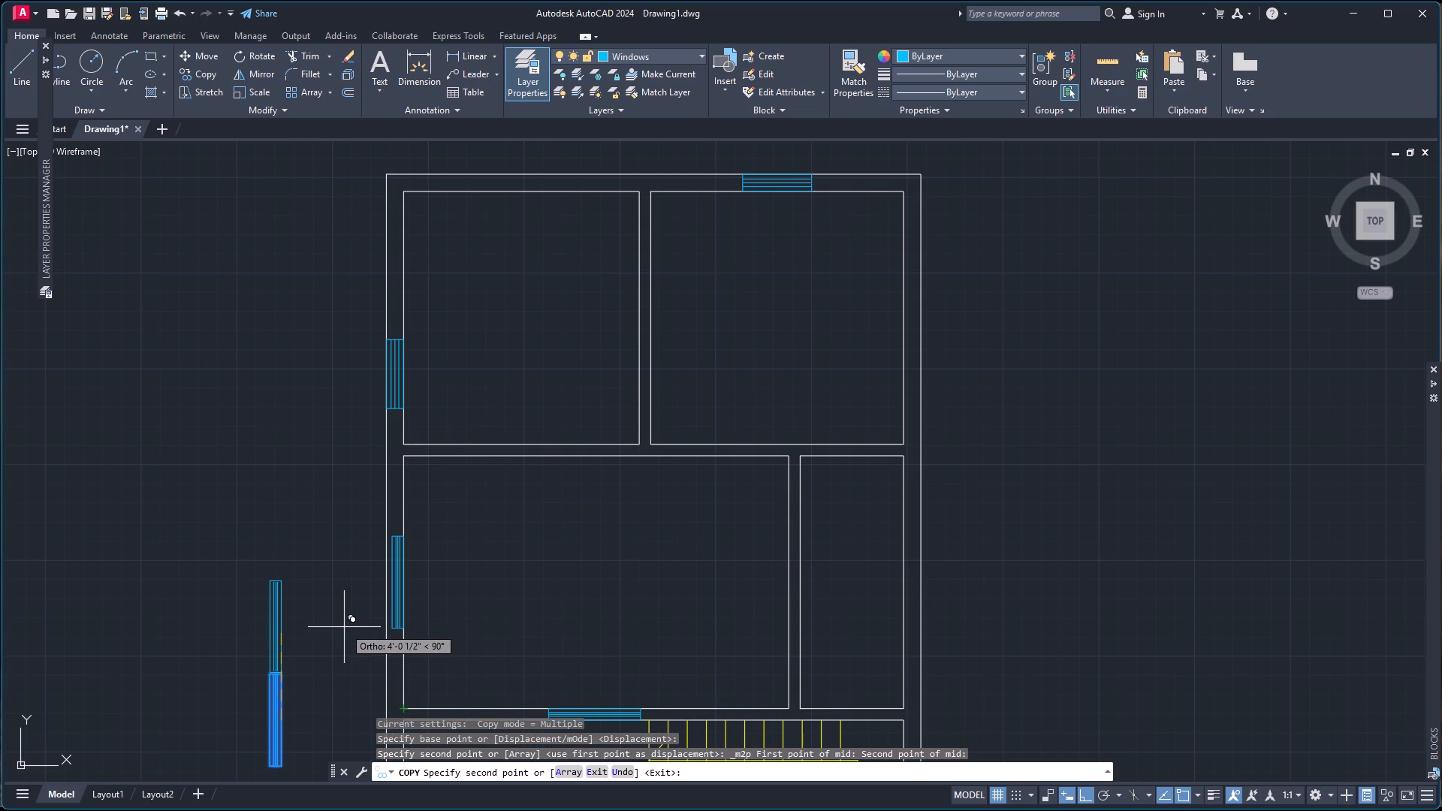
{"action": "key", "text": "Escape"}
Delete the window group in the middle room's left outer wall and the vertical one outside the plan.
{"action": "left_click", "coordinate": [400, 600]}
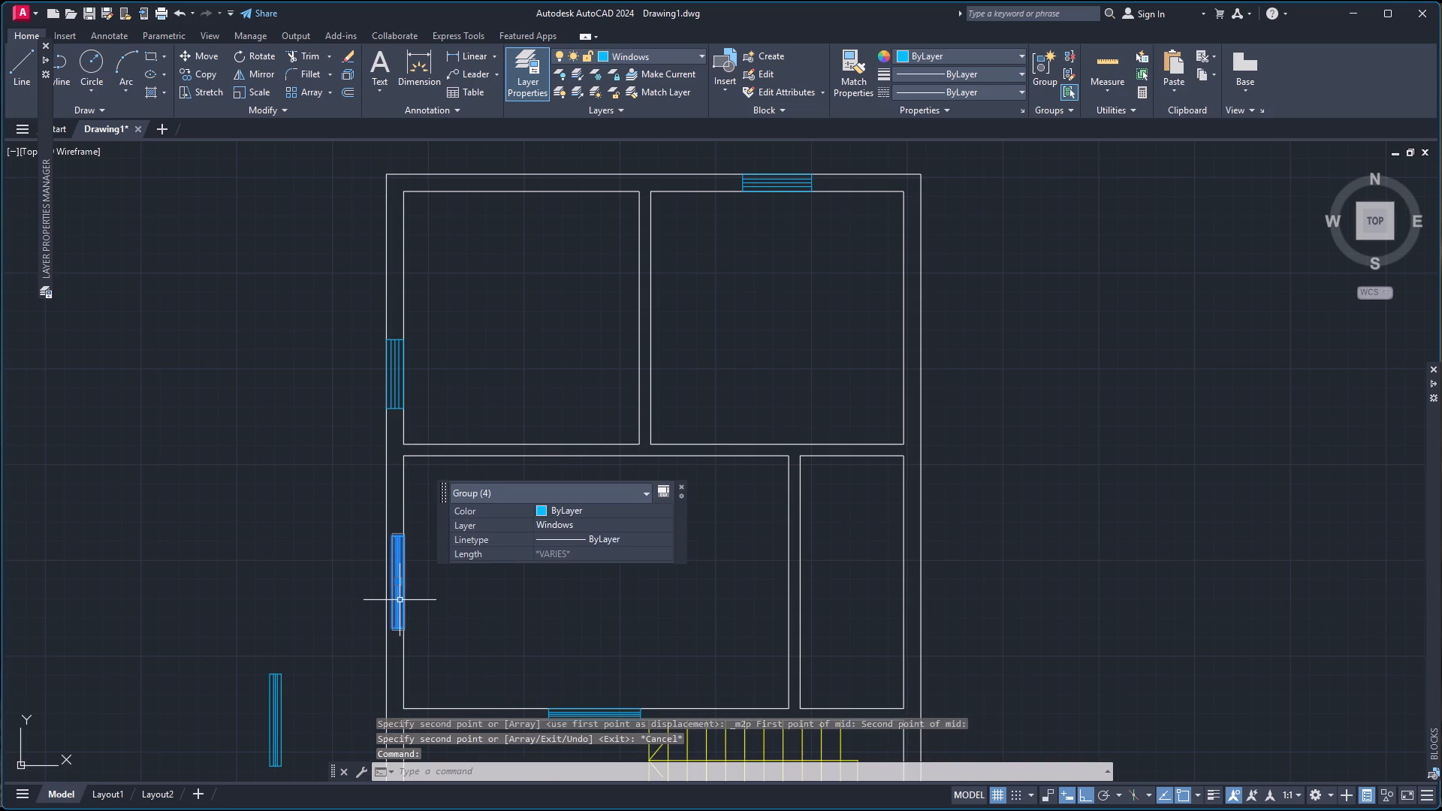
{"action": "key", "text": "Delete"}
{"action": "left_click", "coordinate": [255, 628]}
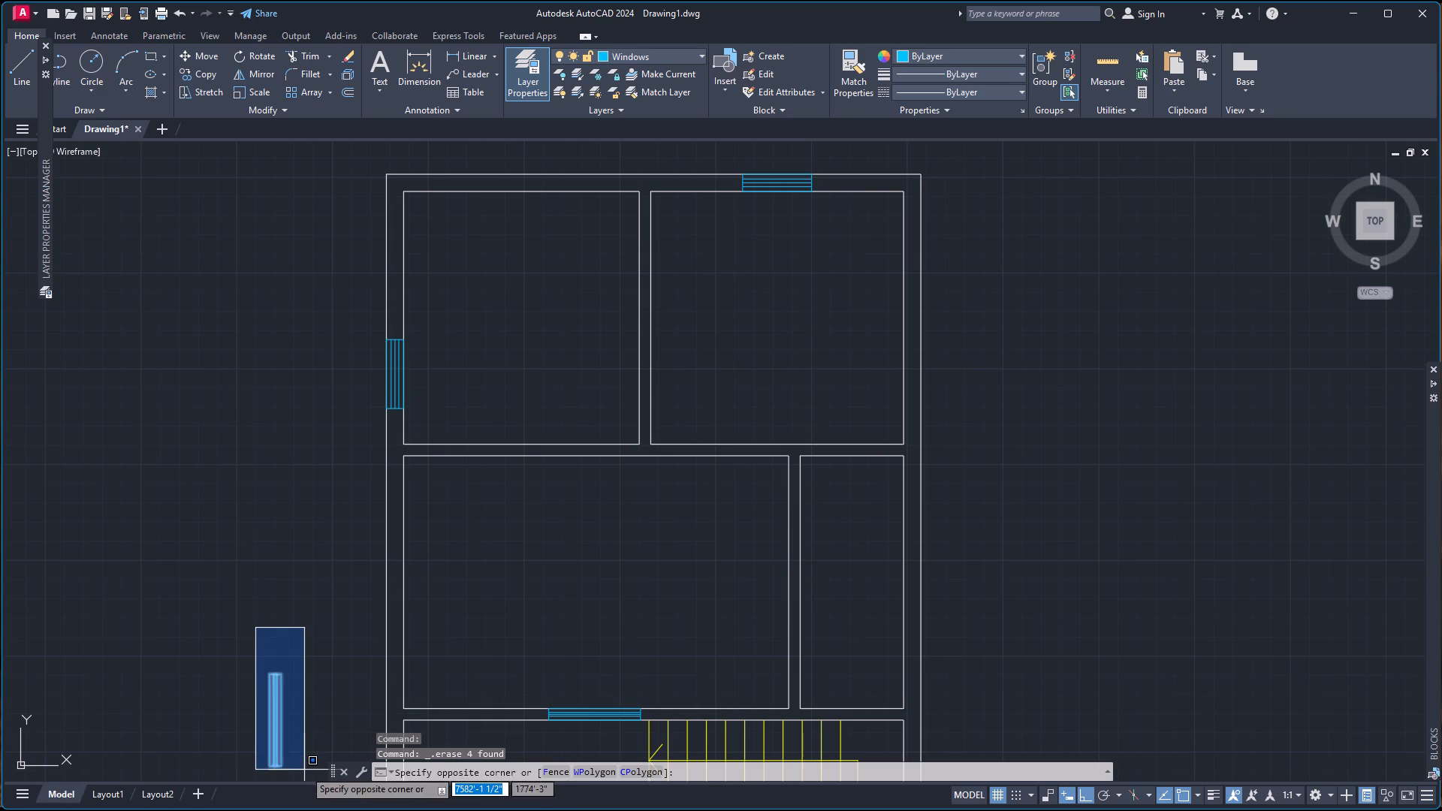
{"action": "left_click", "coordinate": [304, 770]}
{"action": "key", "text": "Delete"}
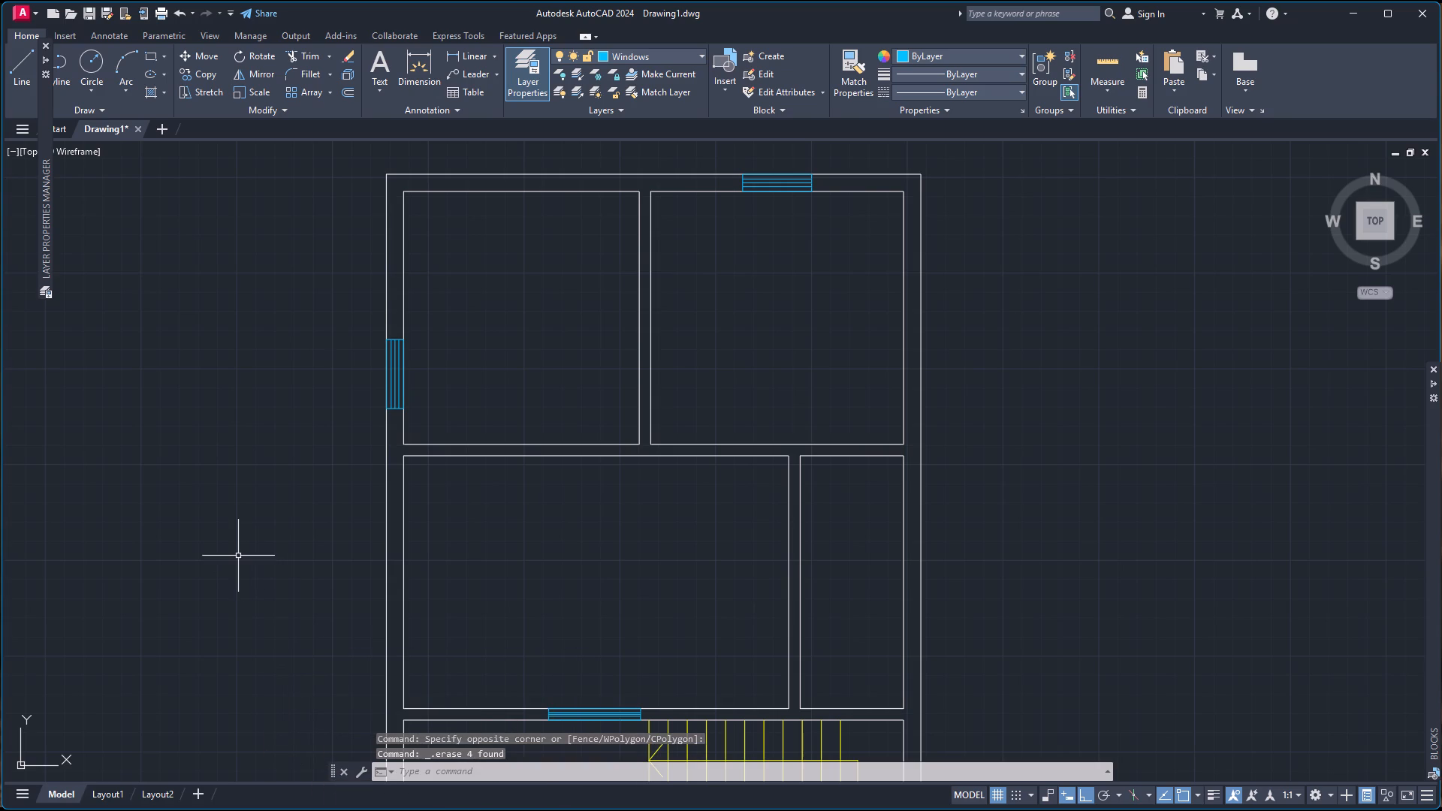
Draw a 4' by 9" rectangle outside the plan, left of the large middle room.
{"action": "type", "text": "rec"}
{"action": "key", "text": "Return"}
{"action": "left_click", "coordinate": [157, 575]}
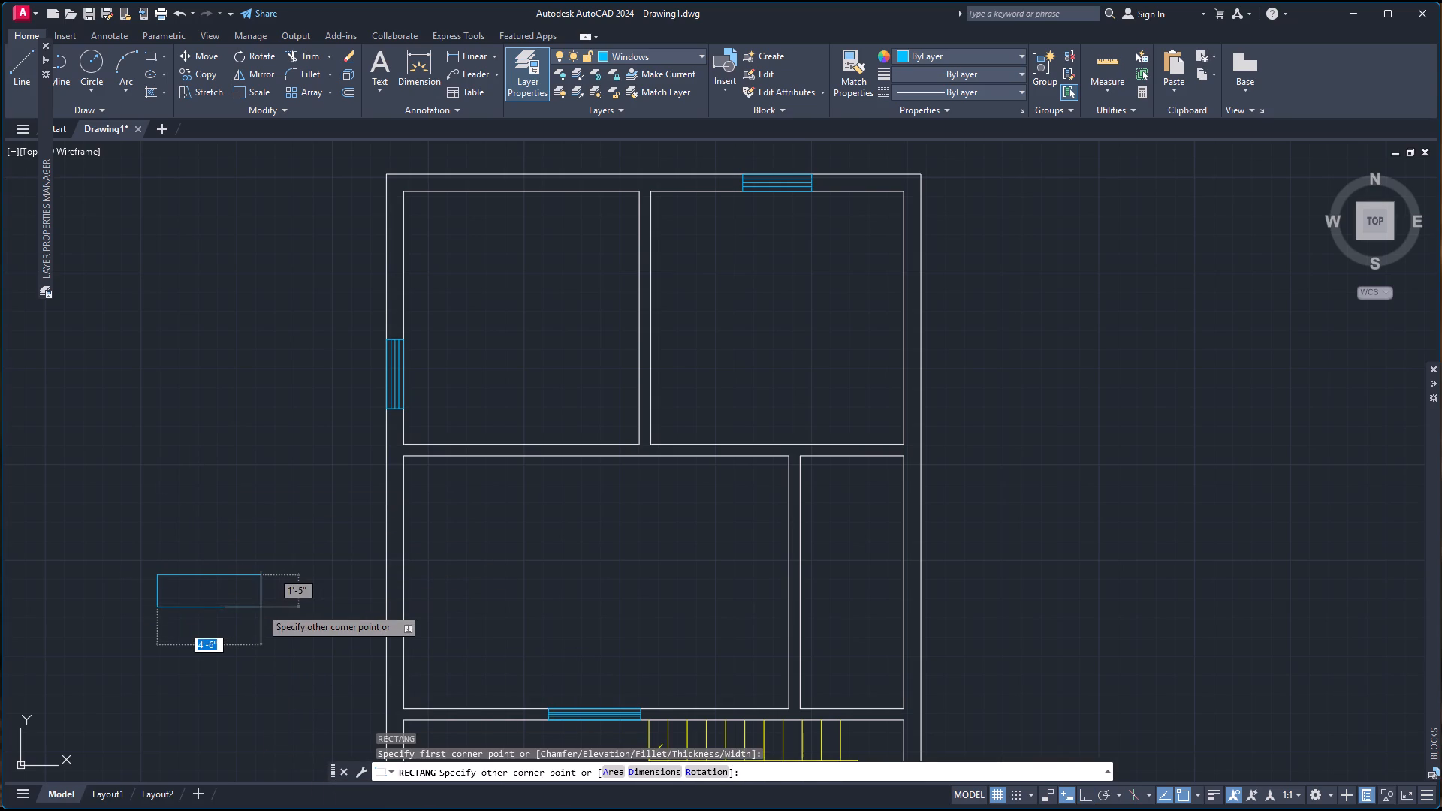
{"action": "key", "text": "4"}
{"action": "key", "text": "apostrophe"}
{"action": "key", "text": "Tab"}
{"action": "key", "text": "9"}
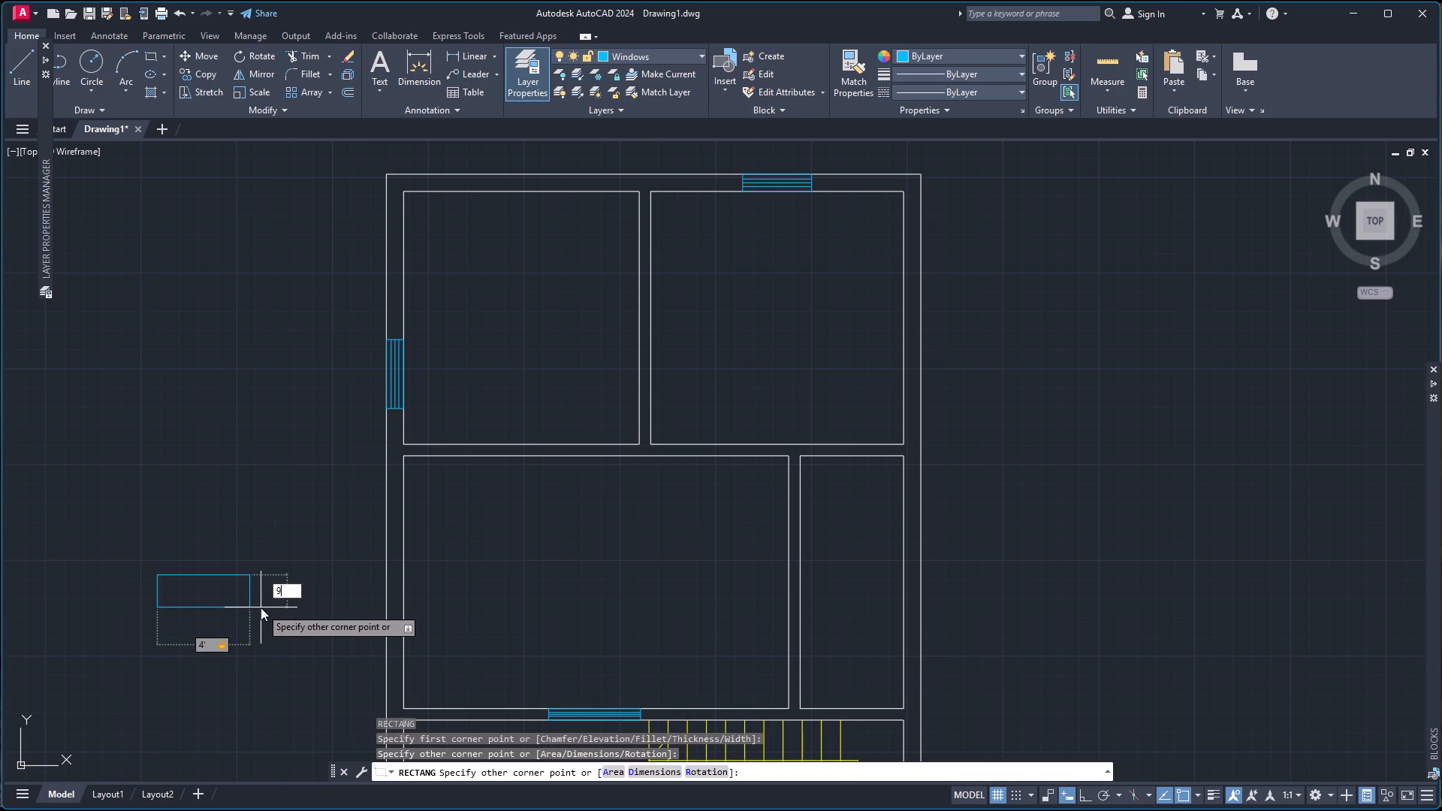
{"action": "key", "text": "Return"}
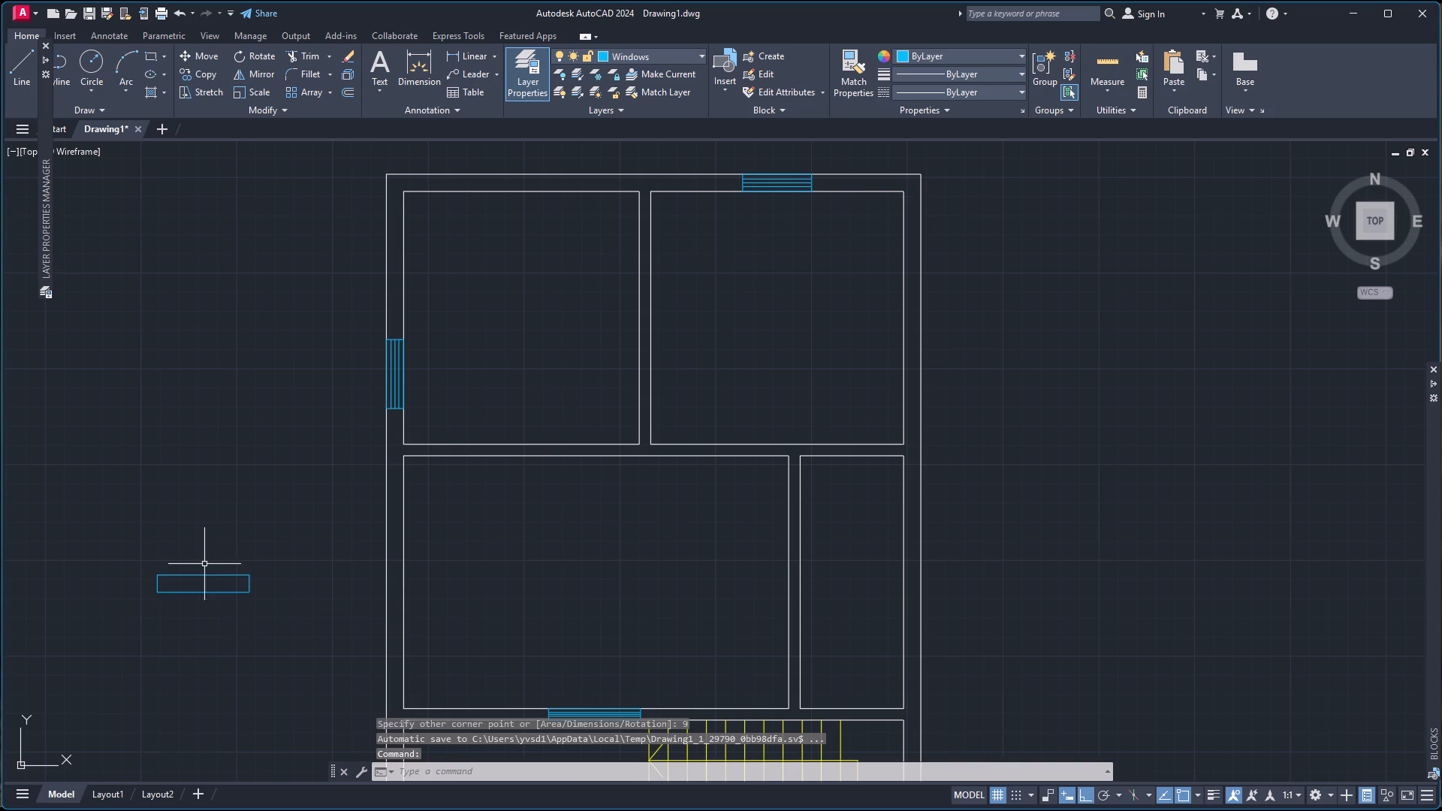
Draw a horizontal centre line across the new rectangle, joining the midpoints of its two short sides.
{"action": "scroll", "coordinate": [65, 589], "scroll_direction": "up", "scroll_amount": 3}
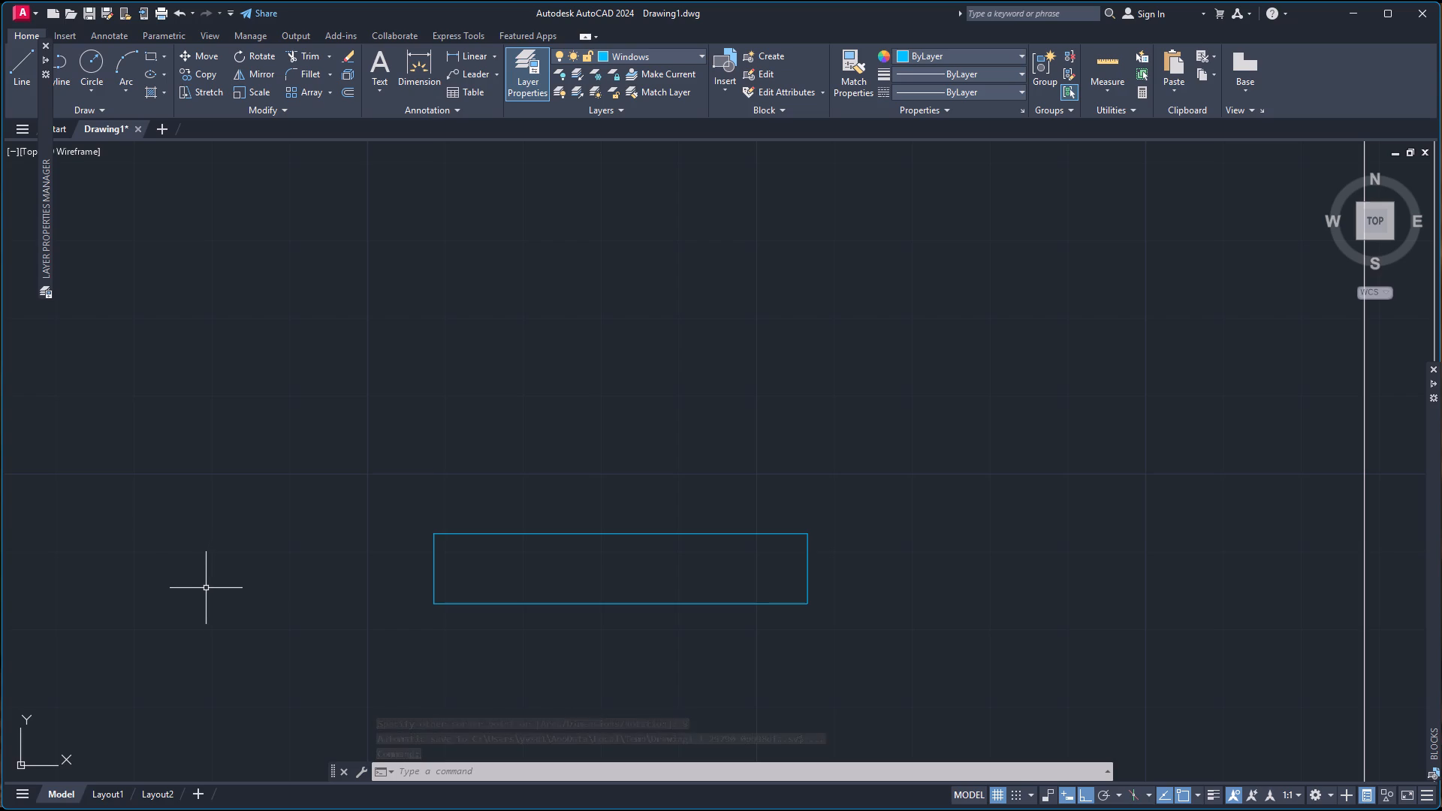
{"action": "key", "text": "l"}
{"action": "key", "text": "Return"}
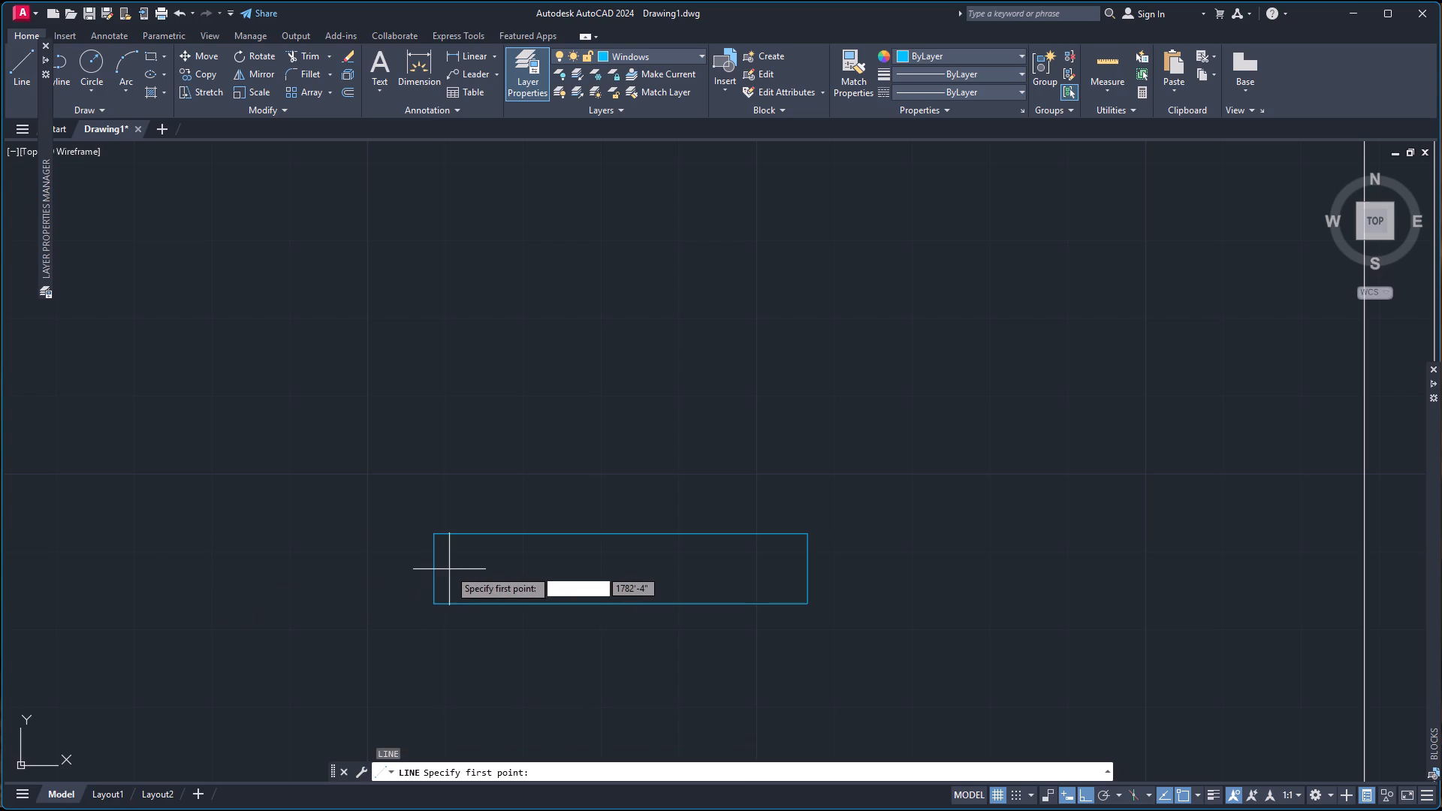
{"action": "left_click", "coordinate": [433, 569]}
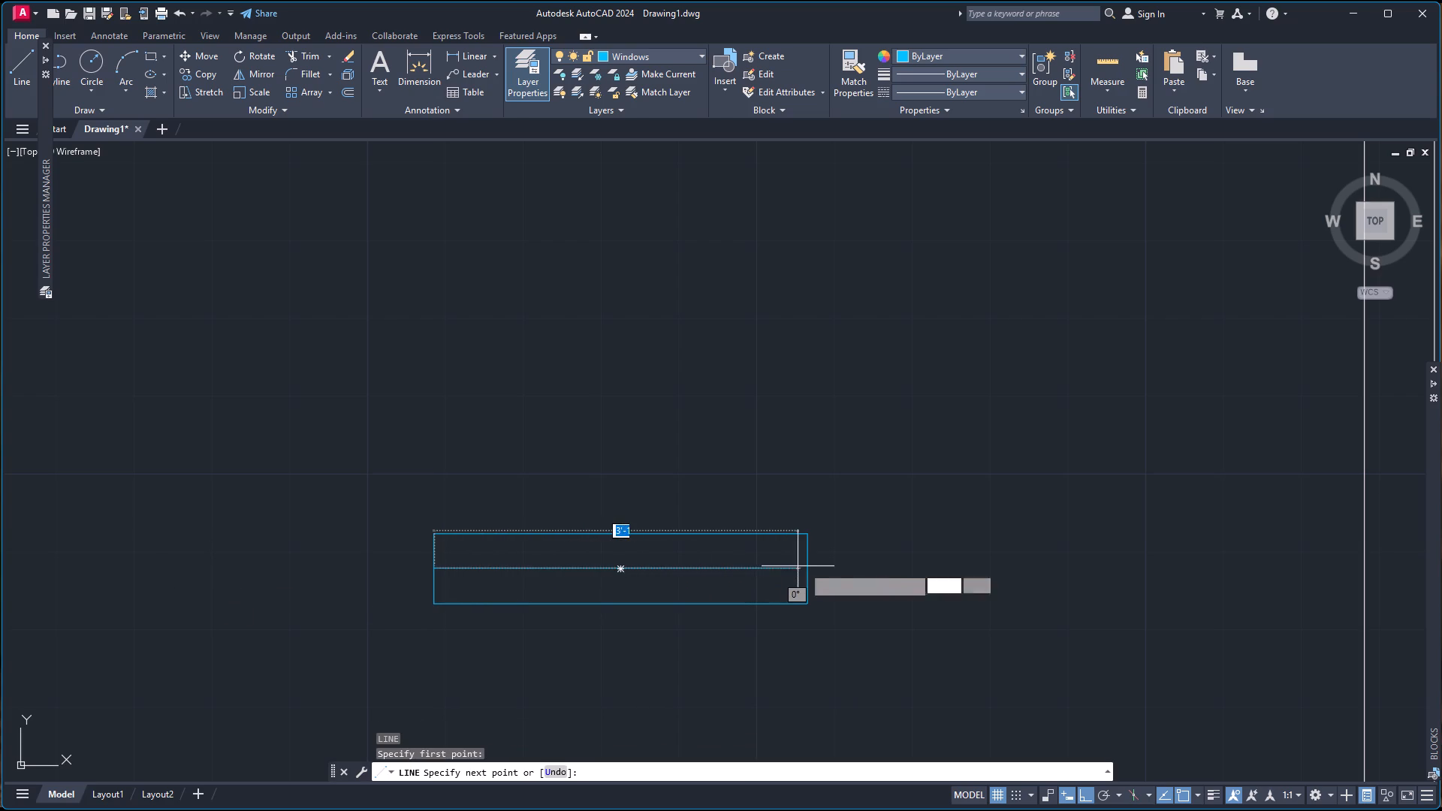
{"action": "left_click", "coordinate": [807, 566]}
{"action": "key", "text": "Return"}
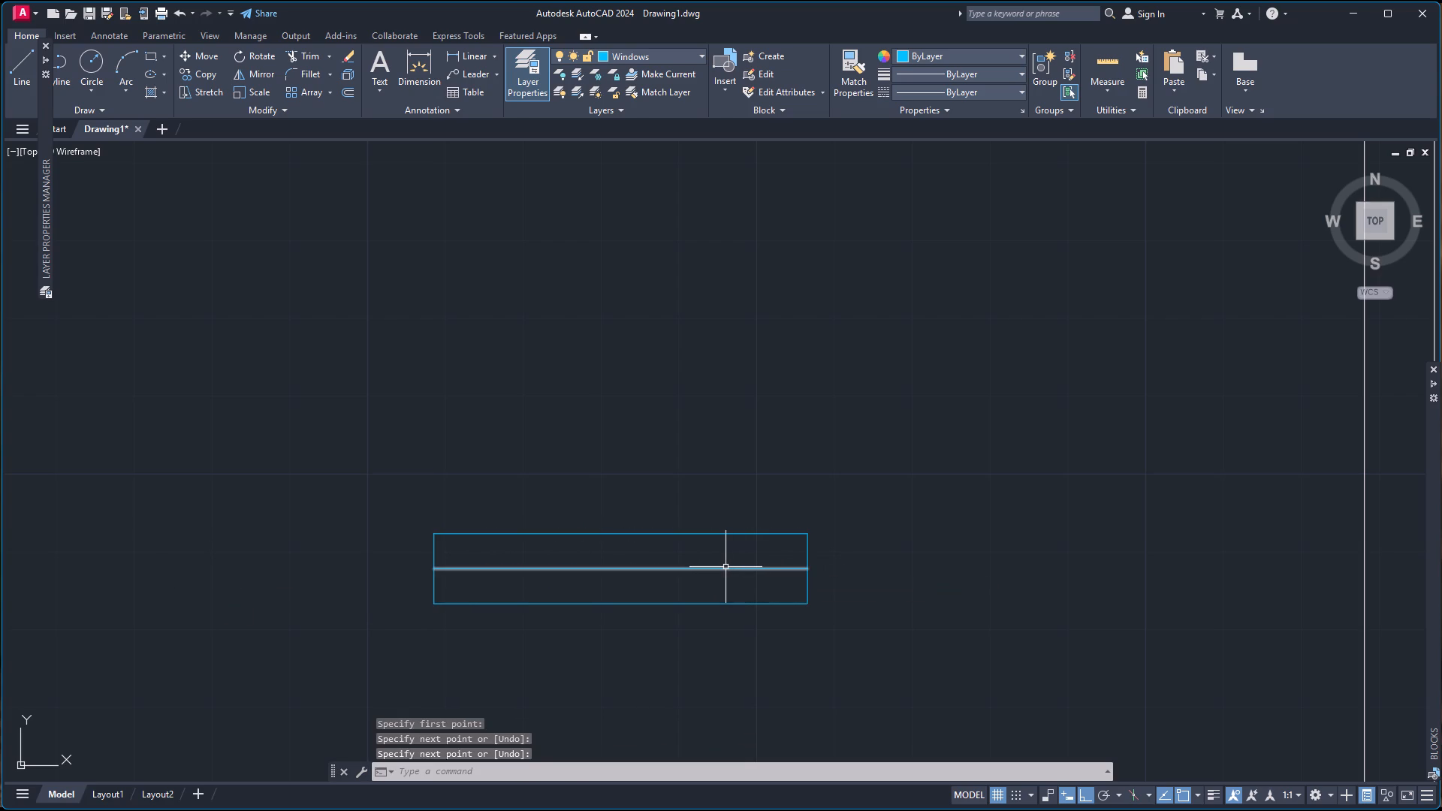
Offset the rectangle's centre line by 2" to both sides, above and below it.
{"action": "key", "text": "o"}
{"action": "key", "text": "Return"}
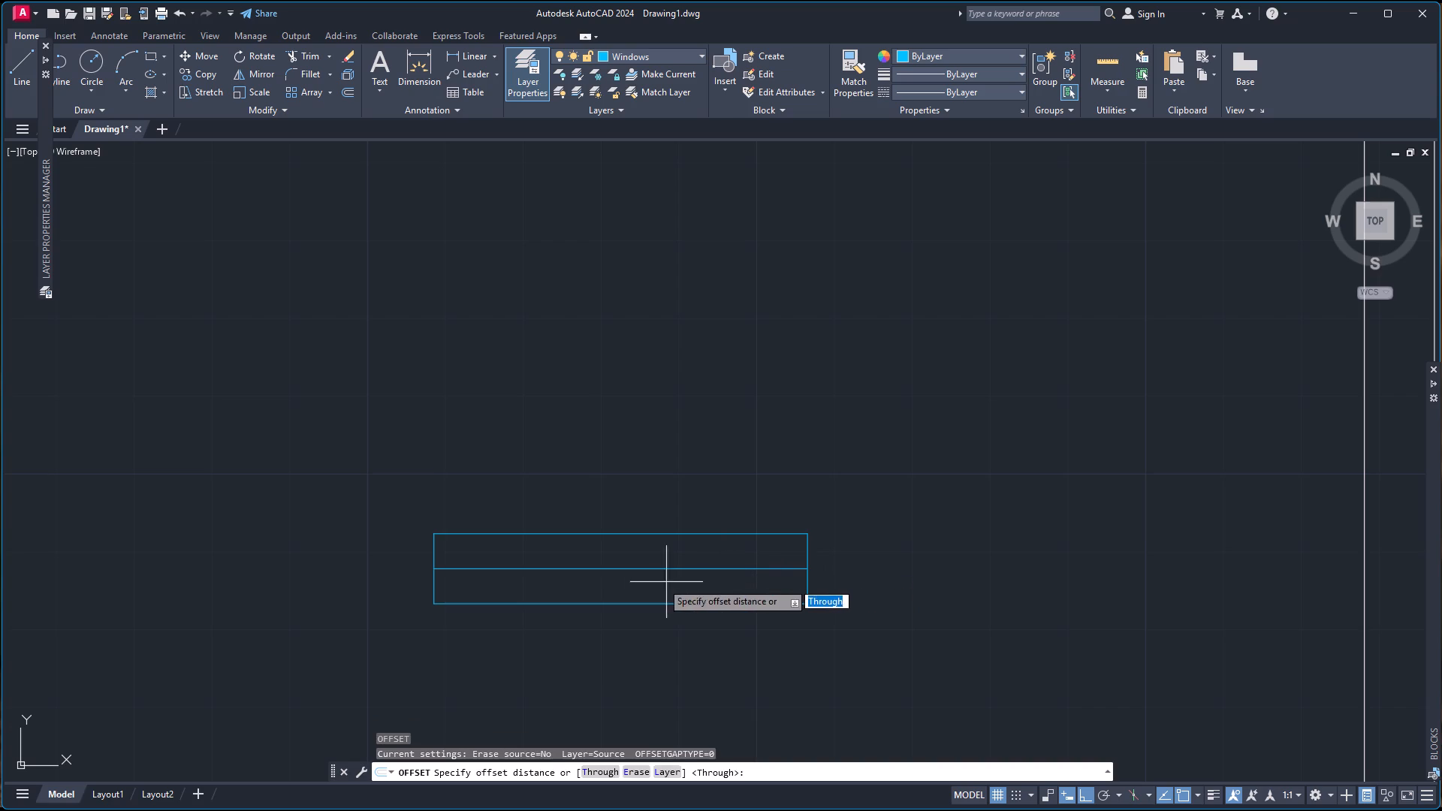
{"action": "key", "text": "Return"}
{"action": "left_click", "coordinate": [605, 568]}
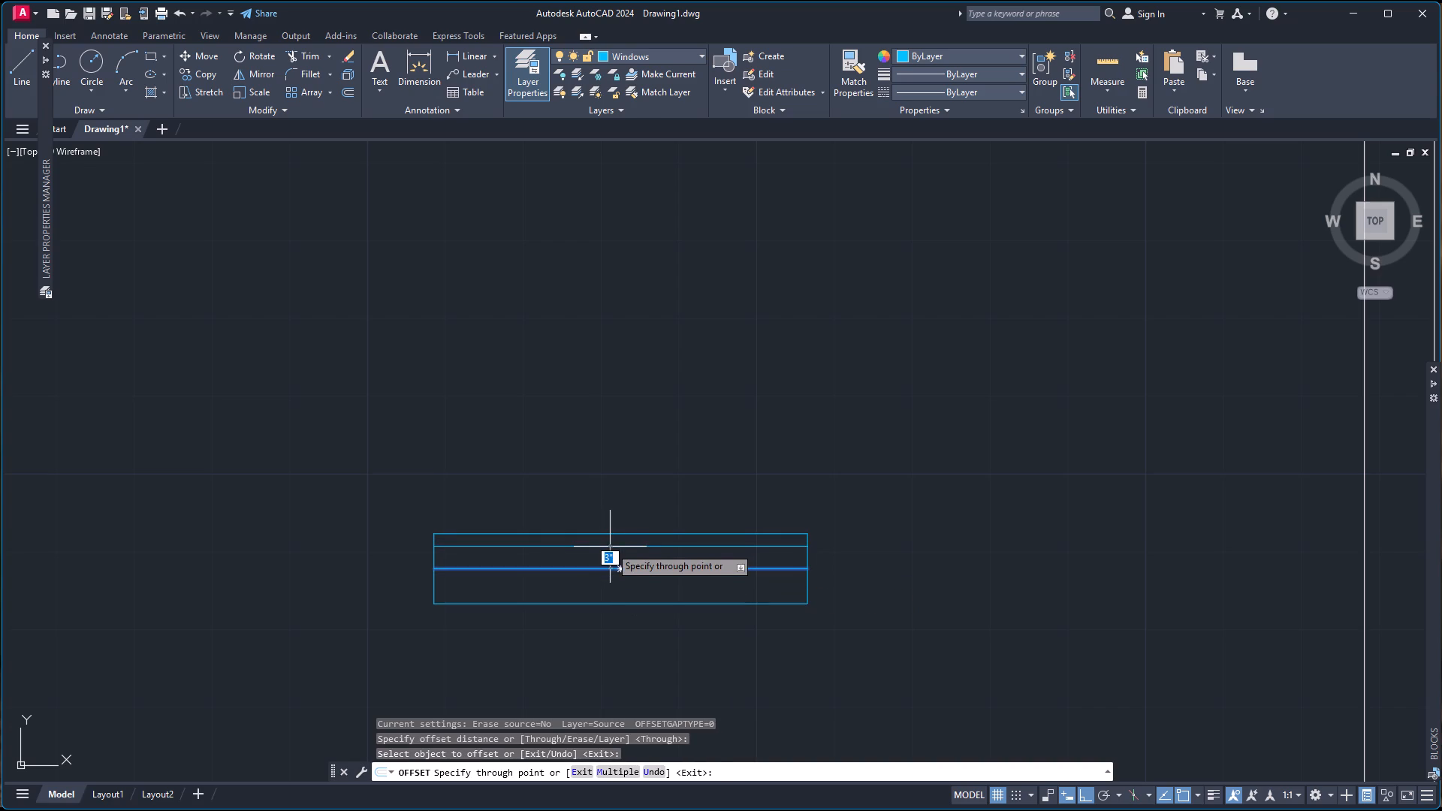
{"action": "key", "text": "2"}
{"action": "key", "text": "Return"}
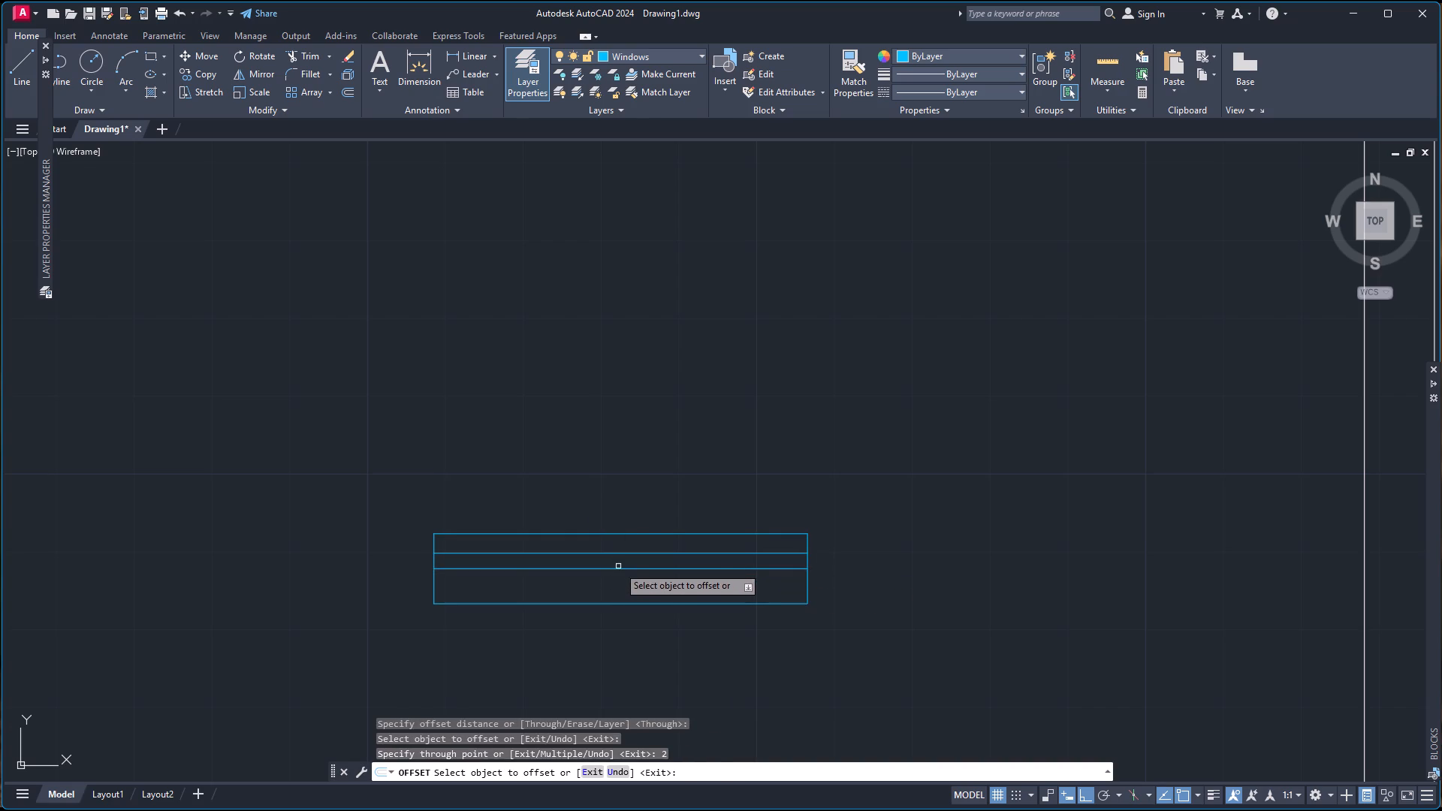
{"action": "left_click", "coordinate": [618, 570]}
{"action": "key", "text": "2"}
{"action": "key", "text": "Return"}
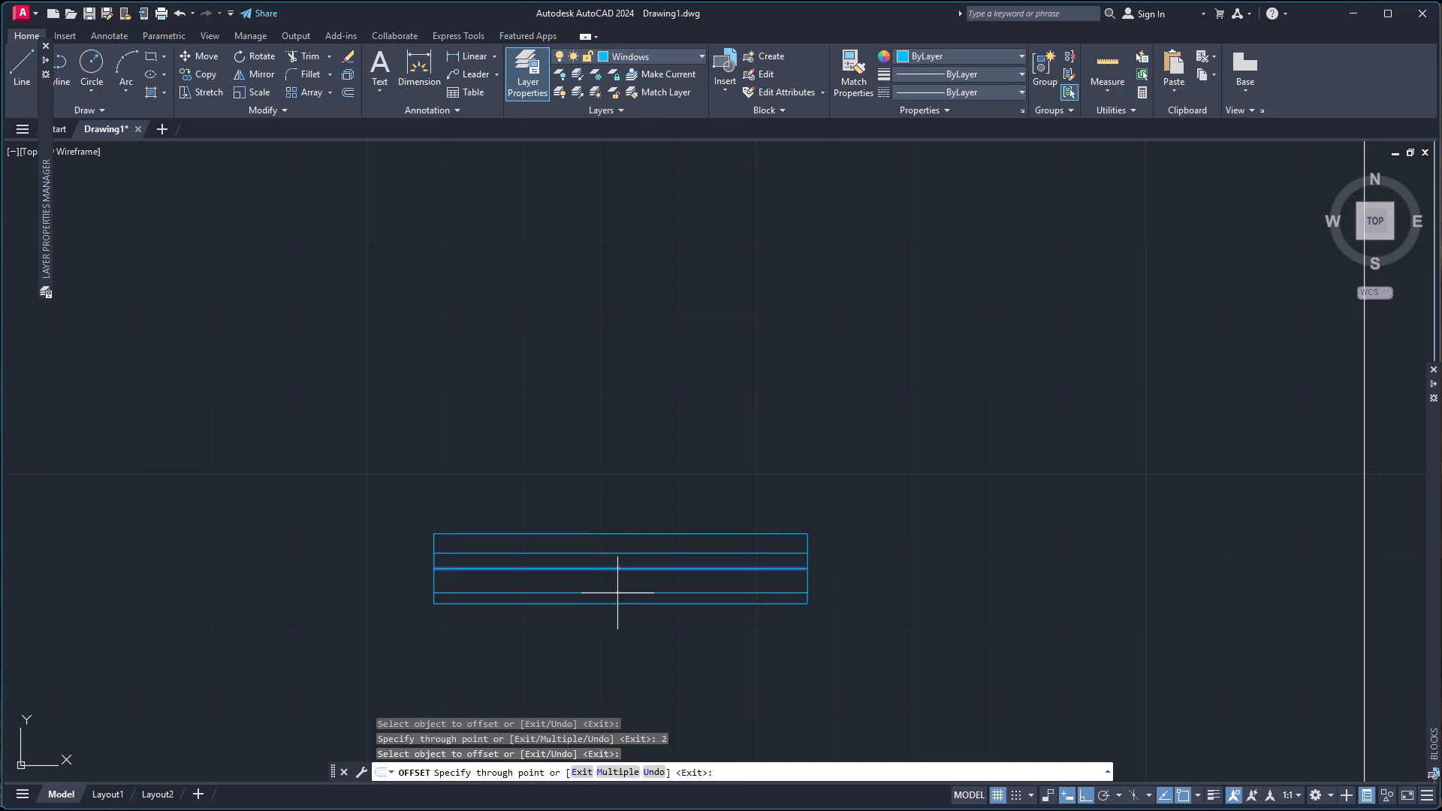
{"action": "key", "text": "Return"}
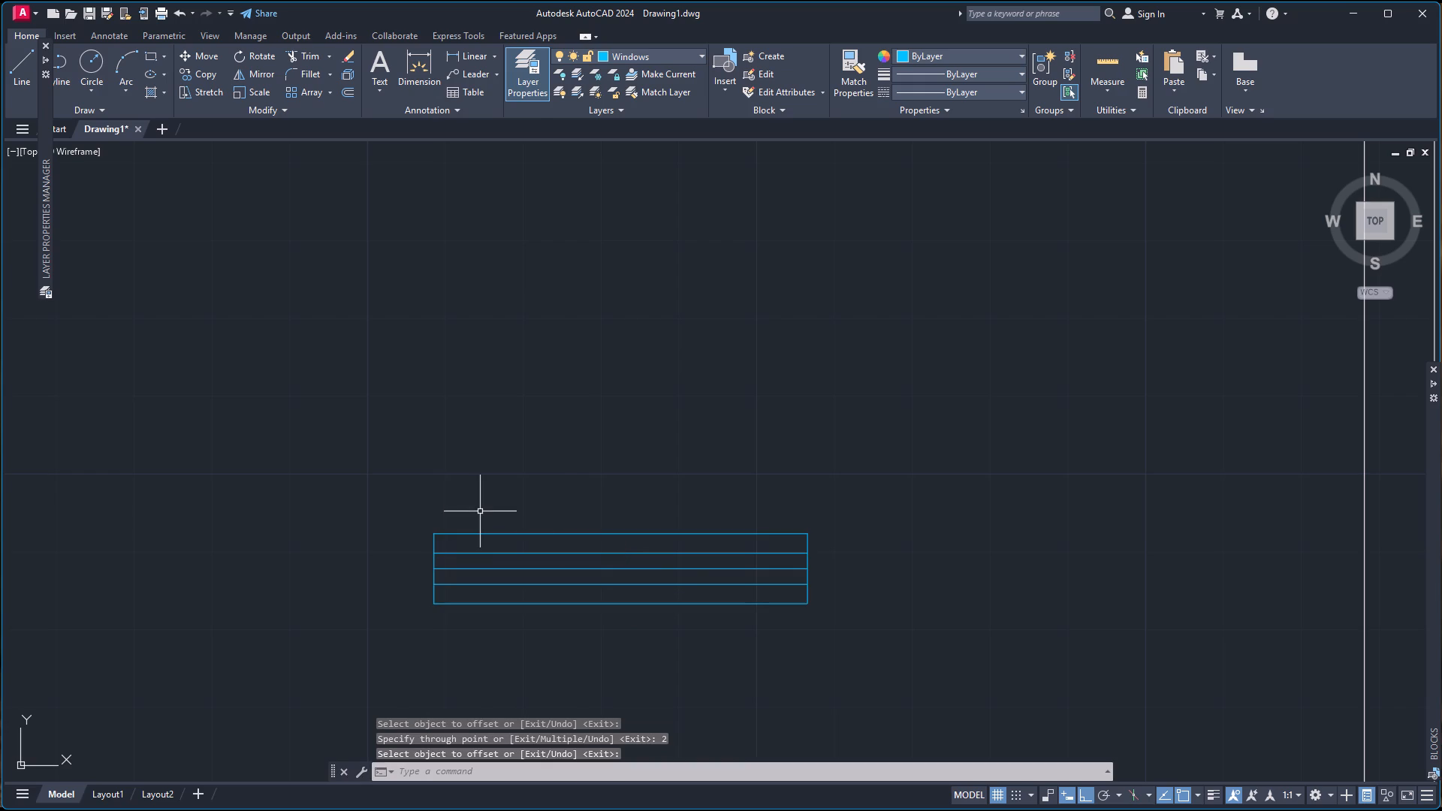
Rotate the whole 4' window symbol 90° about its bottom midpoint so it stands vertically.
{"action": "left_click", "coordinate": [379, 500]}
{"action": "left_click", "coordinate": [865, 677]}
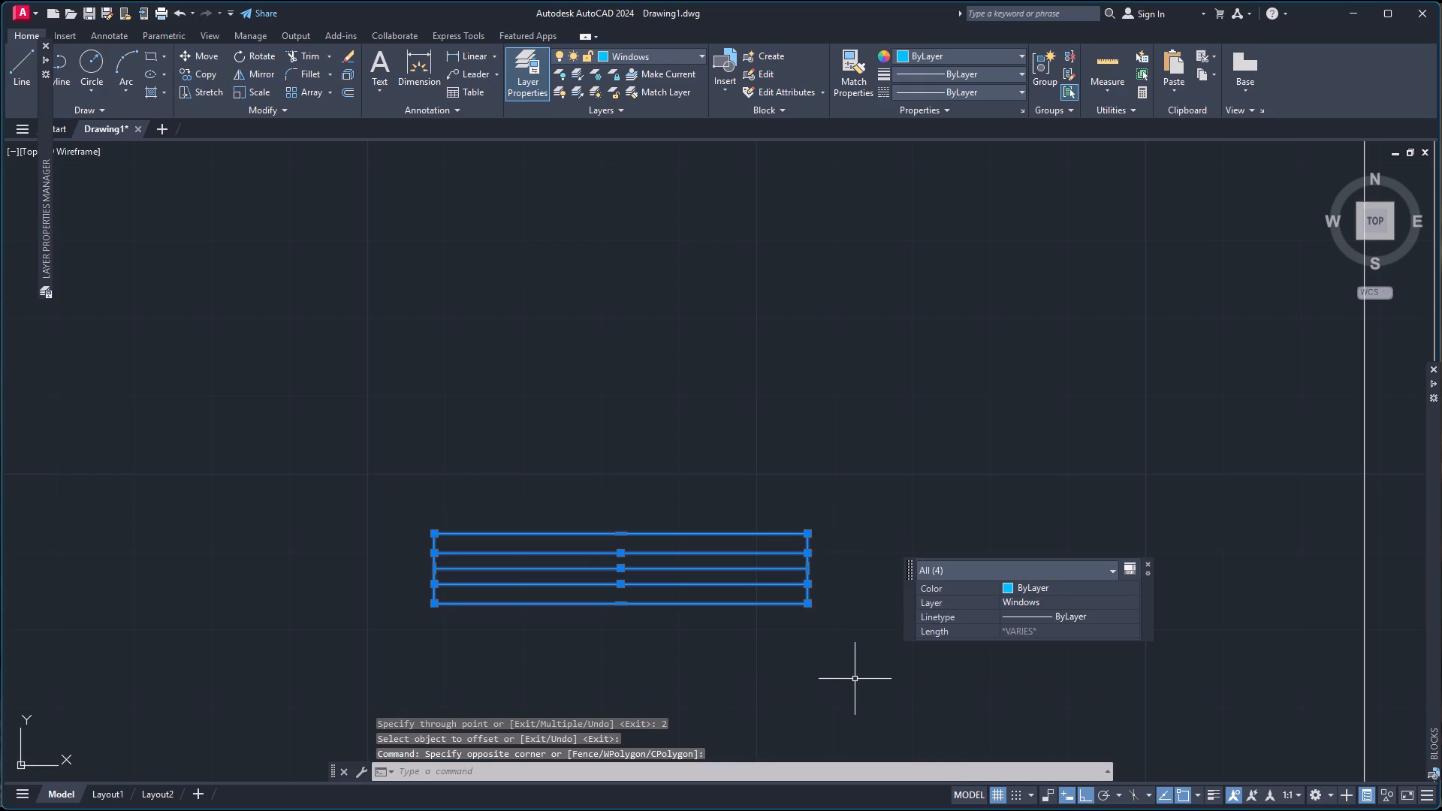
{"action": "key", "text": "c"}
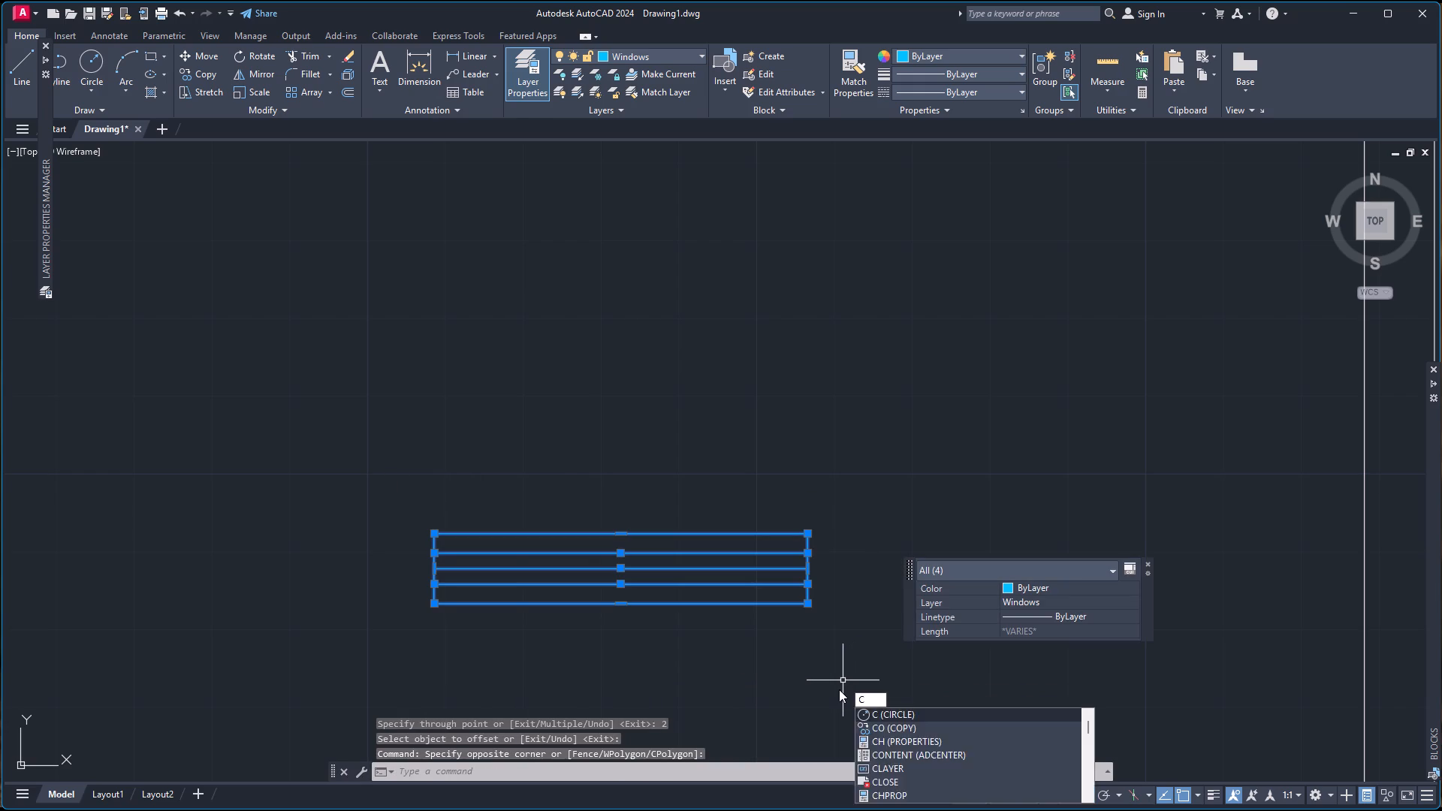
{"action": "key", "text": "BackSpace"}
{"action": "type", "text": "ro"}
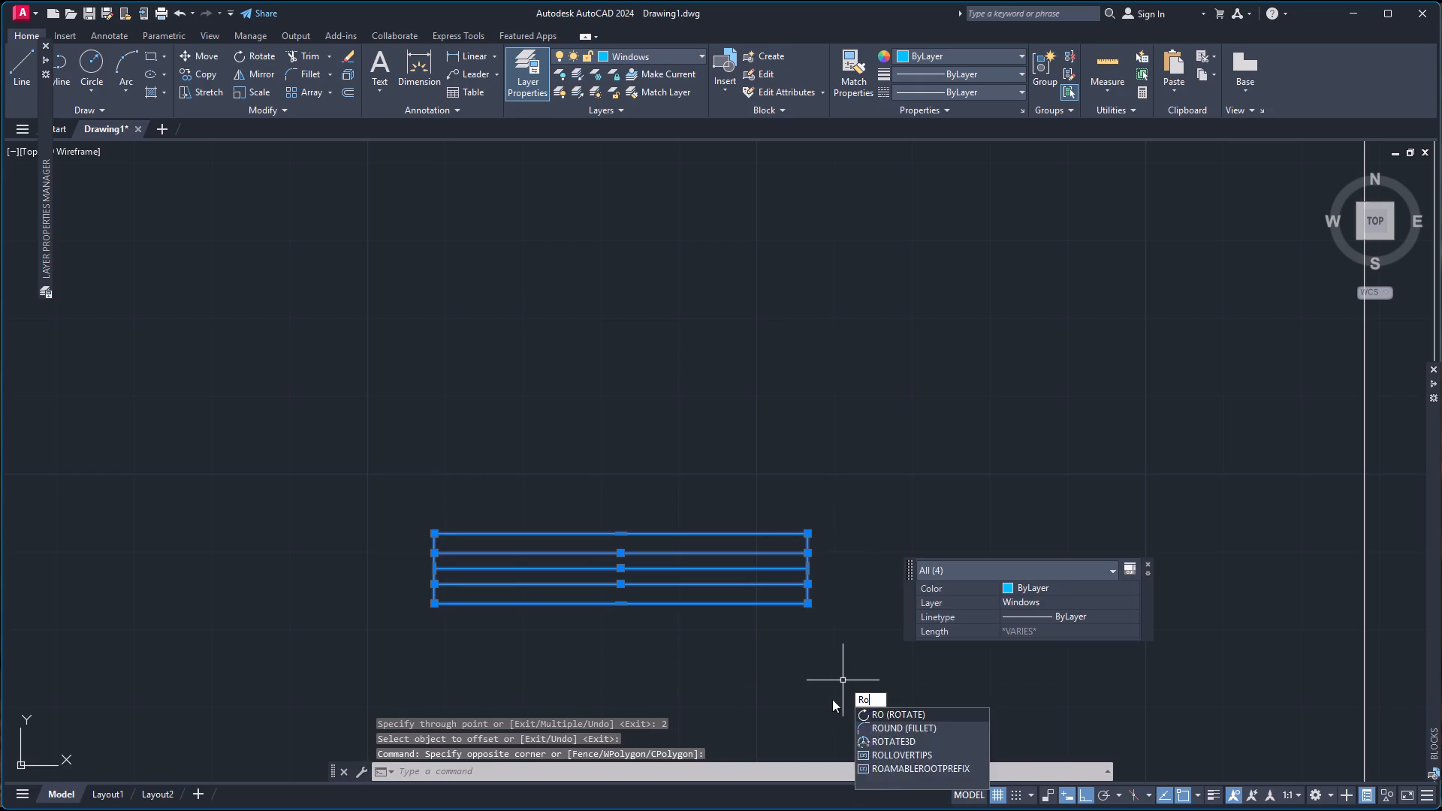
{"action": "key", "text": "Return"}
{"action": "left_click", "coordinate": [618, 605]}
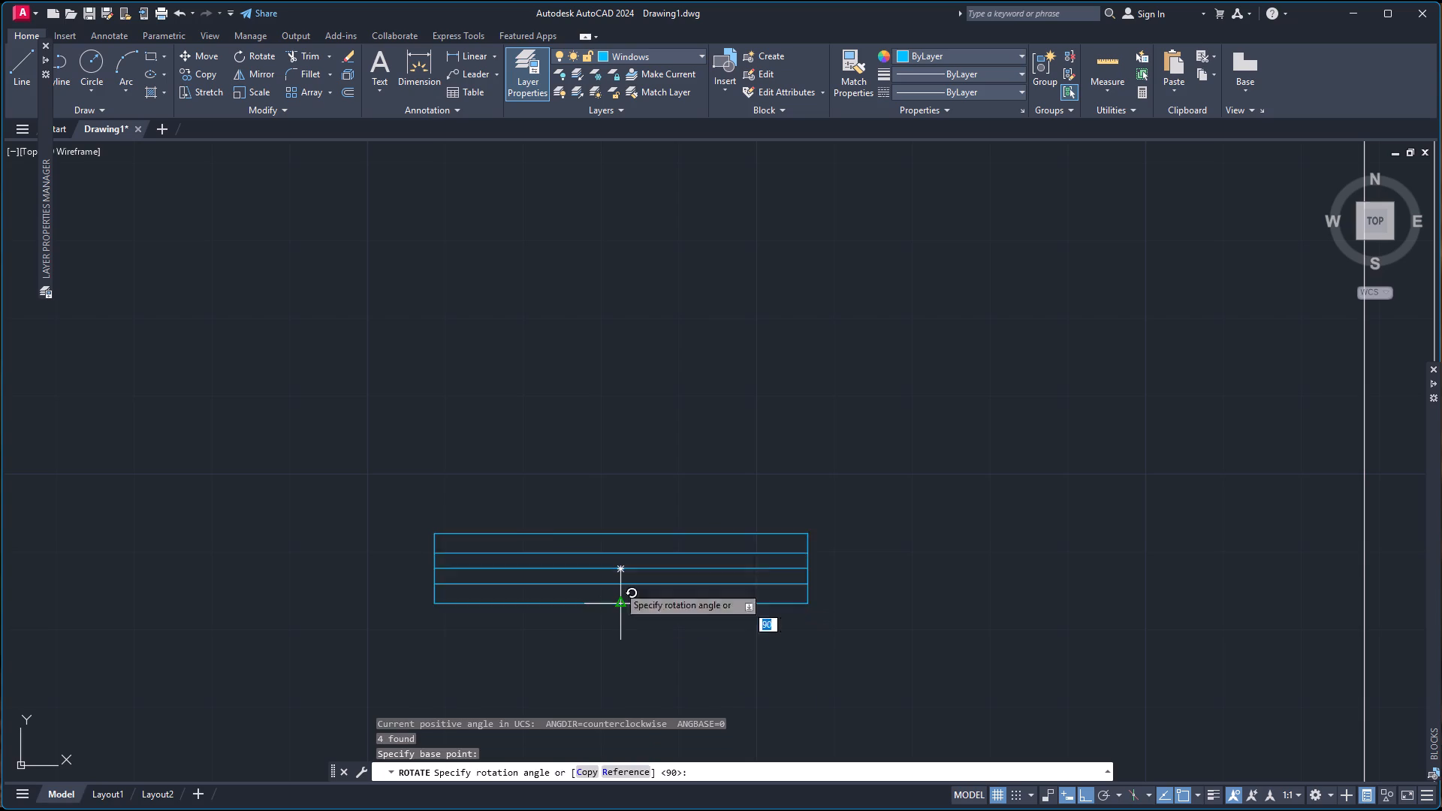
{"action": "left_click", "coordinate": [608, 491]}
Copy the vertical window symbol from its right midpoint into the left outer wall, midway between the large middle room's two left inner corners.
{"action": "left_click_drag", "start_coordinate": [484, 358], "coordinate": [491, 358]}
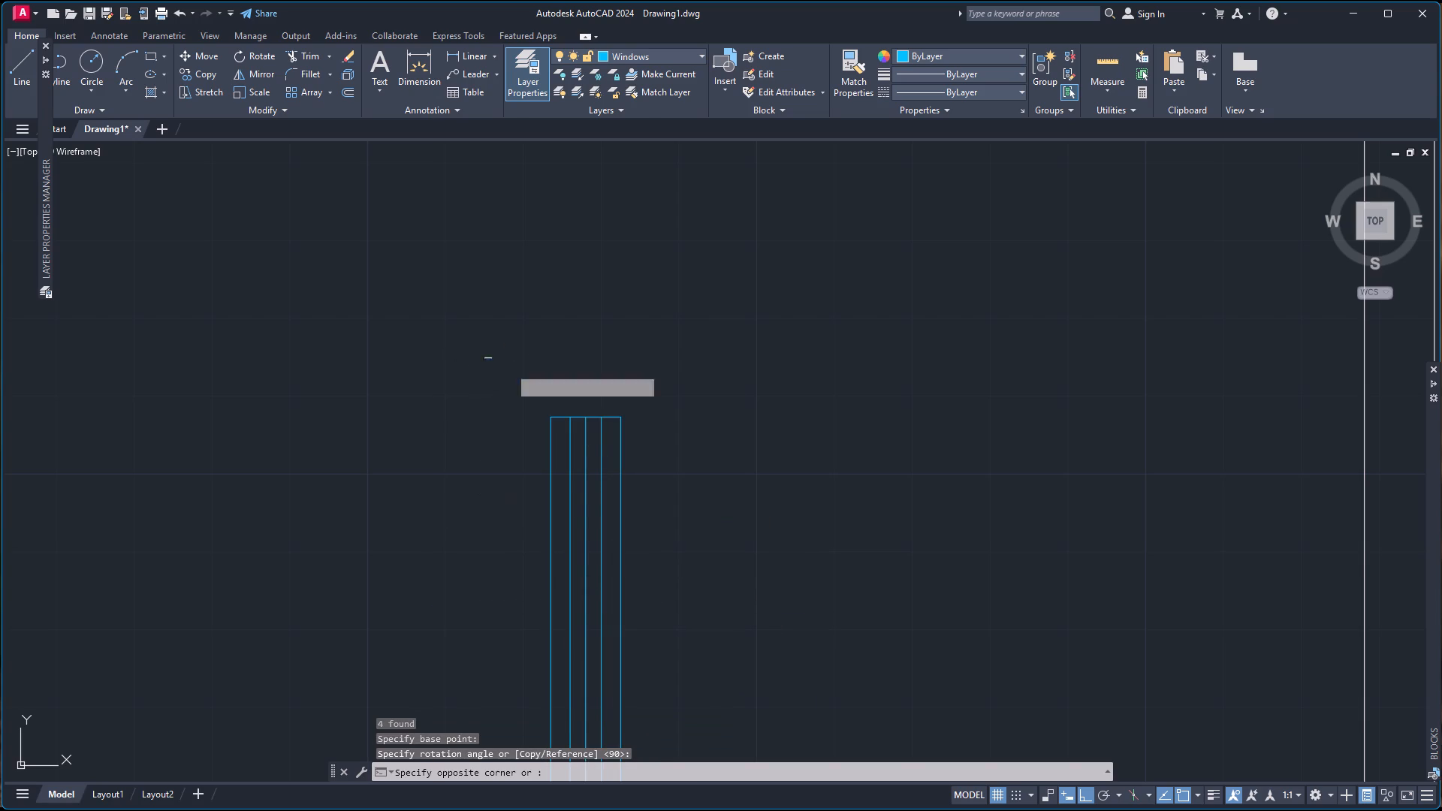
{"action": "scroll", "coordinate": [655, 653], "scroll_direction": "down", "scroll_amount": 3}
{"action": "left_click", "coordinate": [661, 723]}
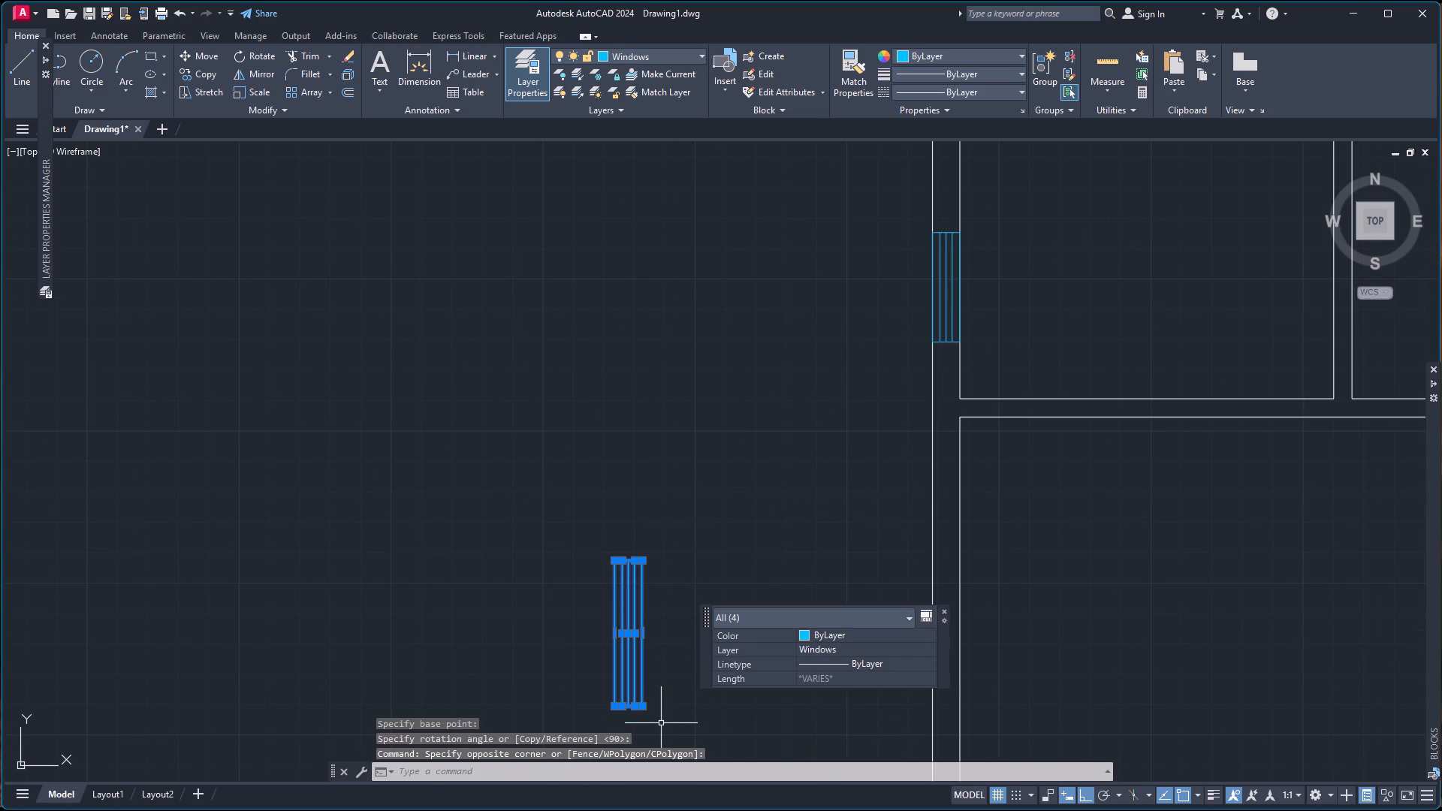
{"action": "type", "text": "co"}
{"action": "key", "text": "Return"}
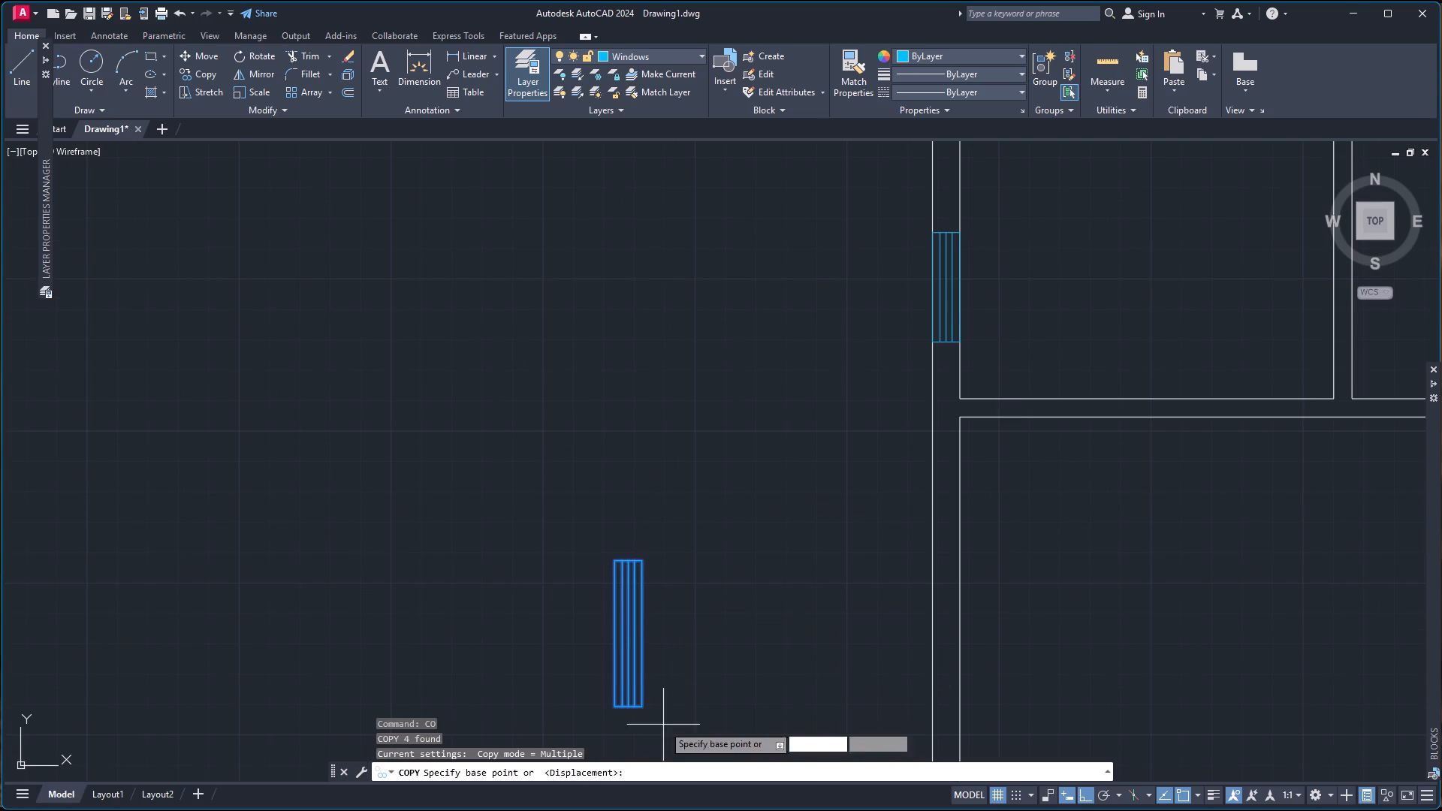
{"action": "left_click", "coordinate": [642, 632]}
{"action": "scroll", "coordinate": [902, 560], "scroll_direction": "down", "scroll_amount": 4}
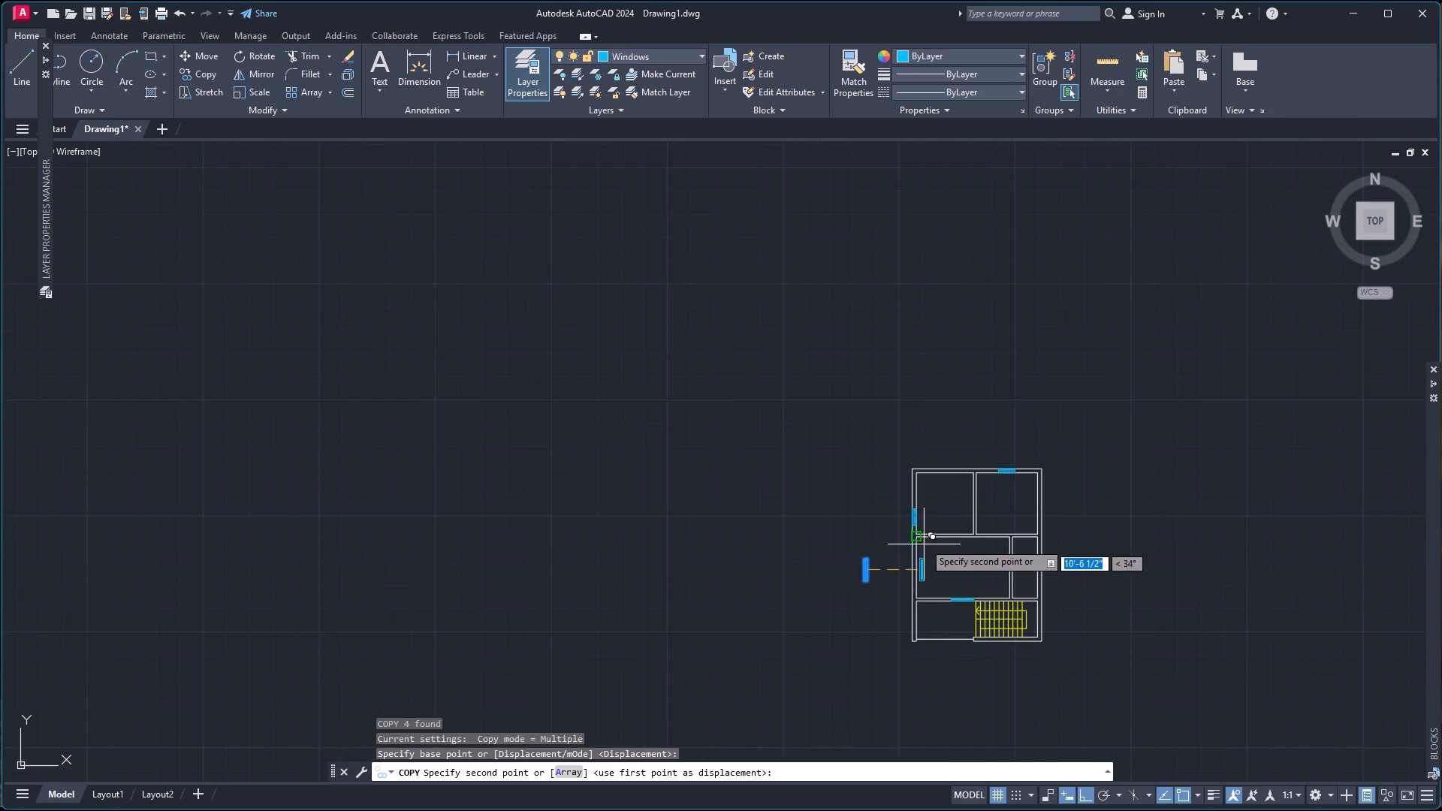
{"action": "scroll", "coordinate": [922, 543], "scroll_direction": "up", "scroll_amount": 3}
{"action": "right_click", "coordinate": [891, 514]}
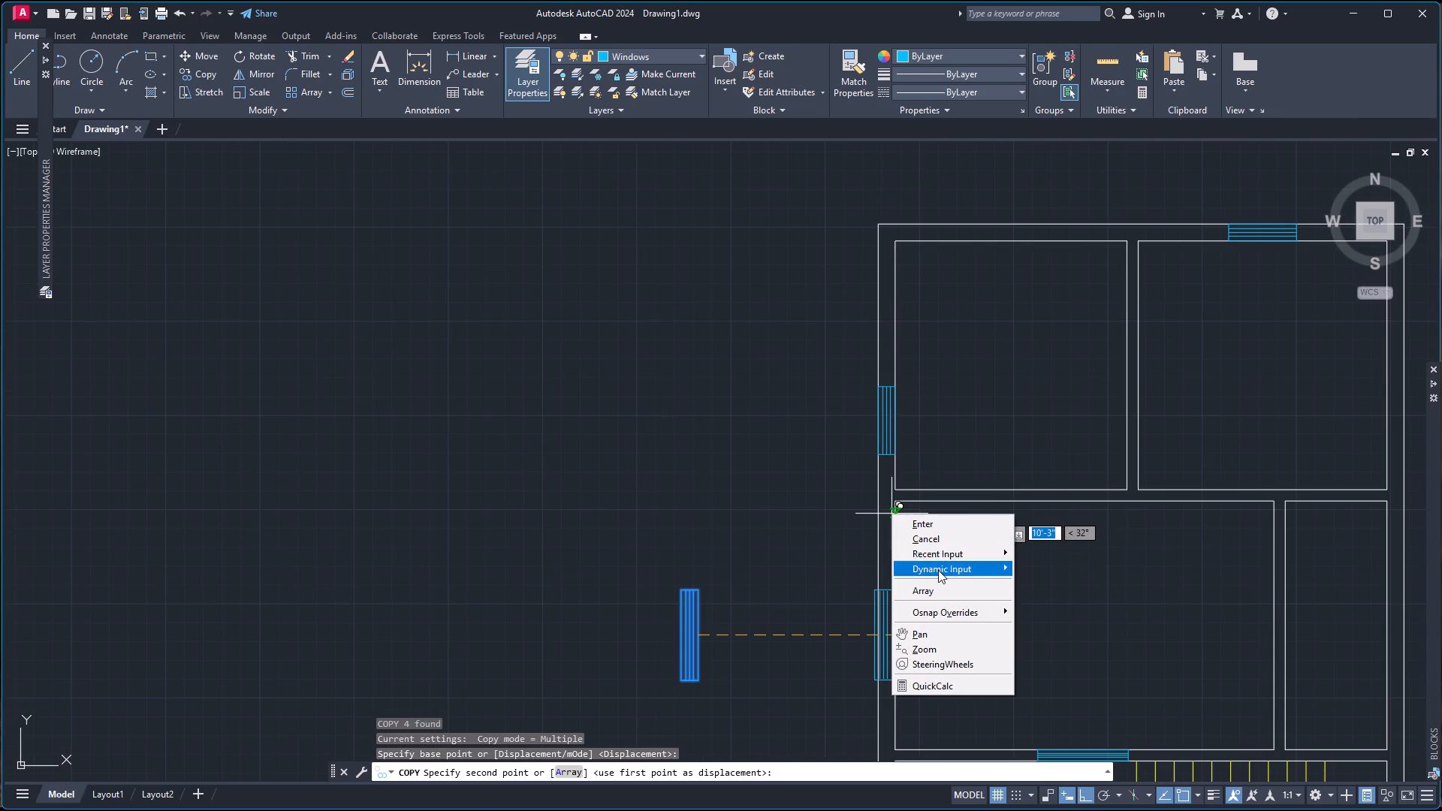
{"action": "left_click", "coordinate": [938, 616]}
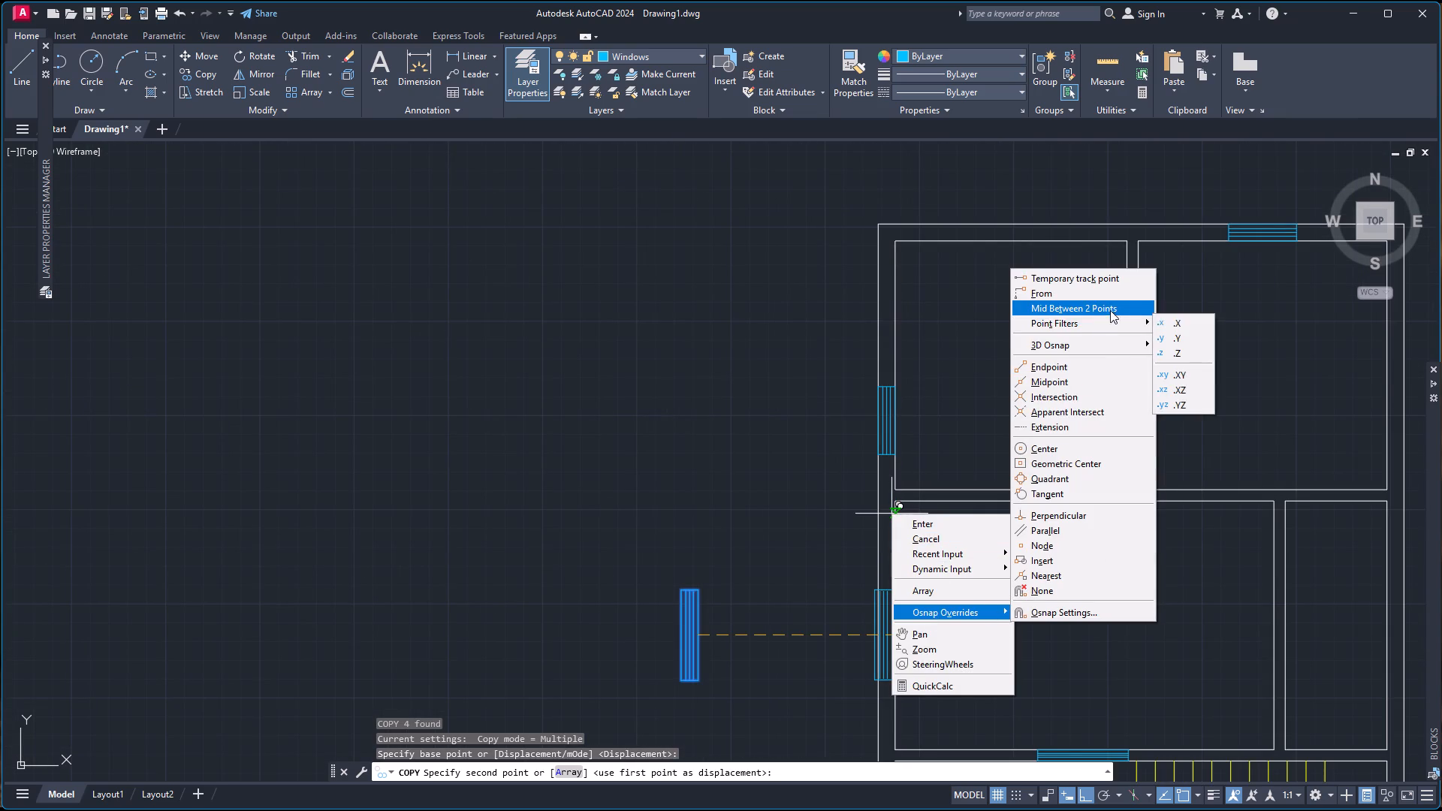
{"action": "left_click", "coordinate": [1110, 310]}
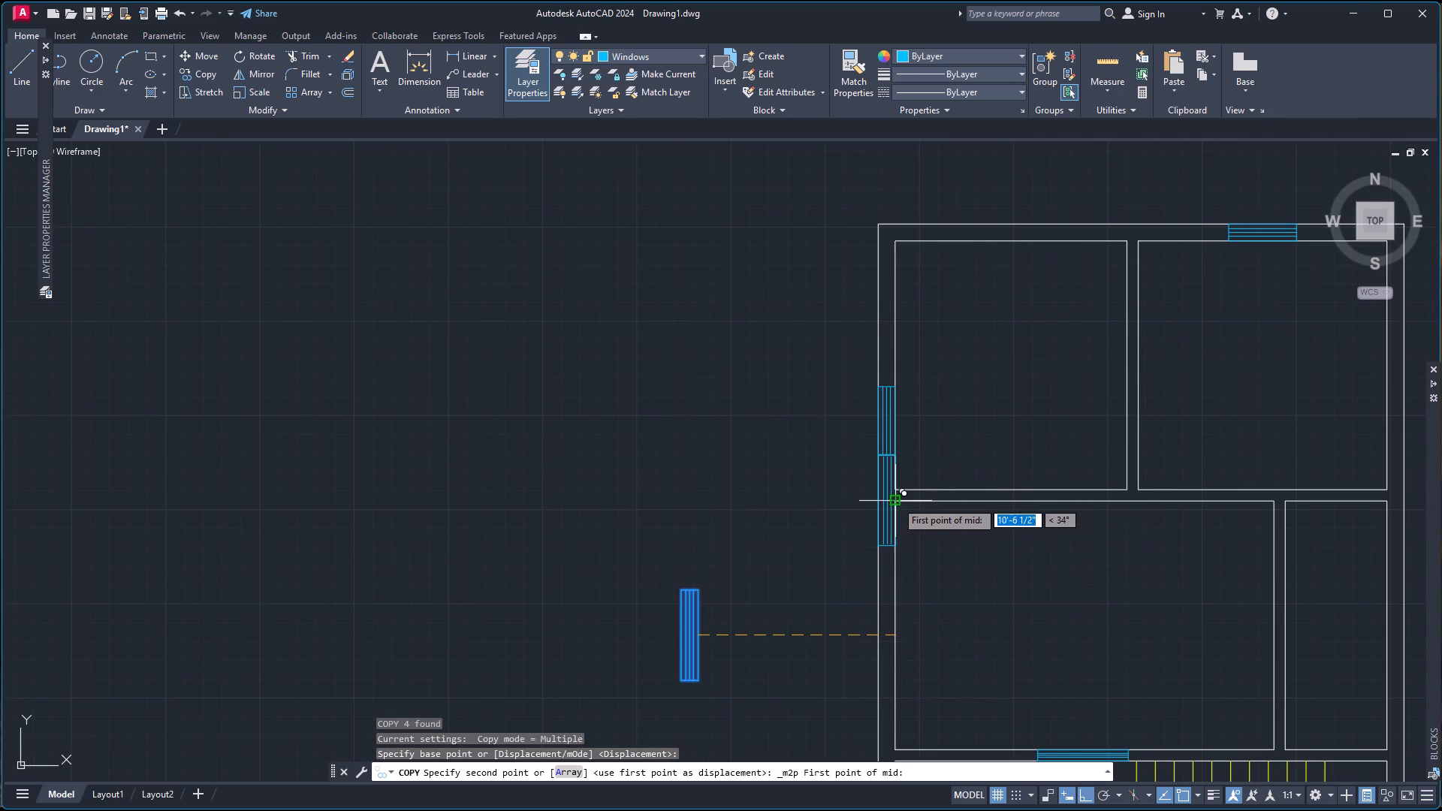
{"action": "left_click", "coordinate": [896, 501]}
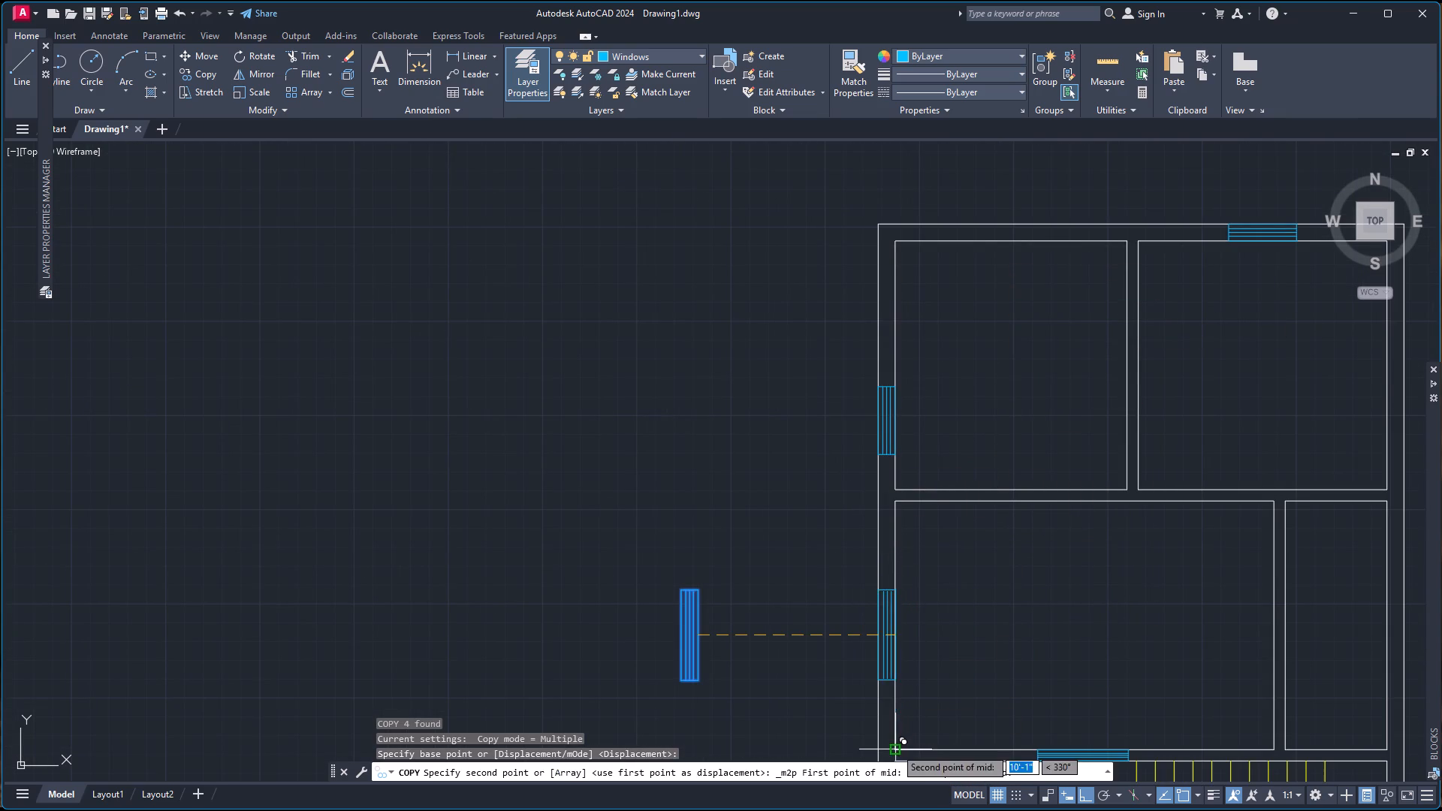
{"action": "left_click", "coordinate": [894, 749]}
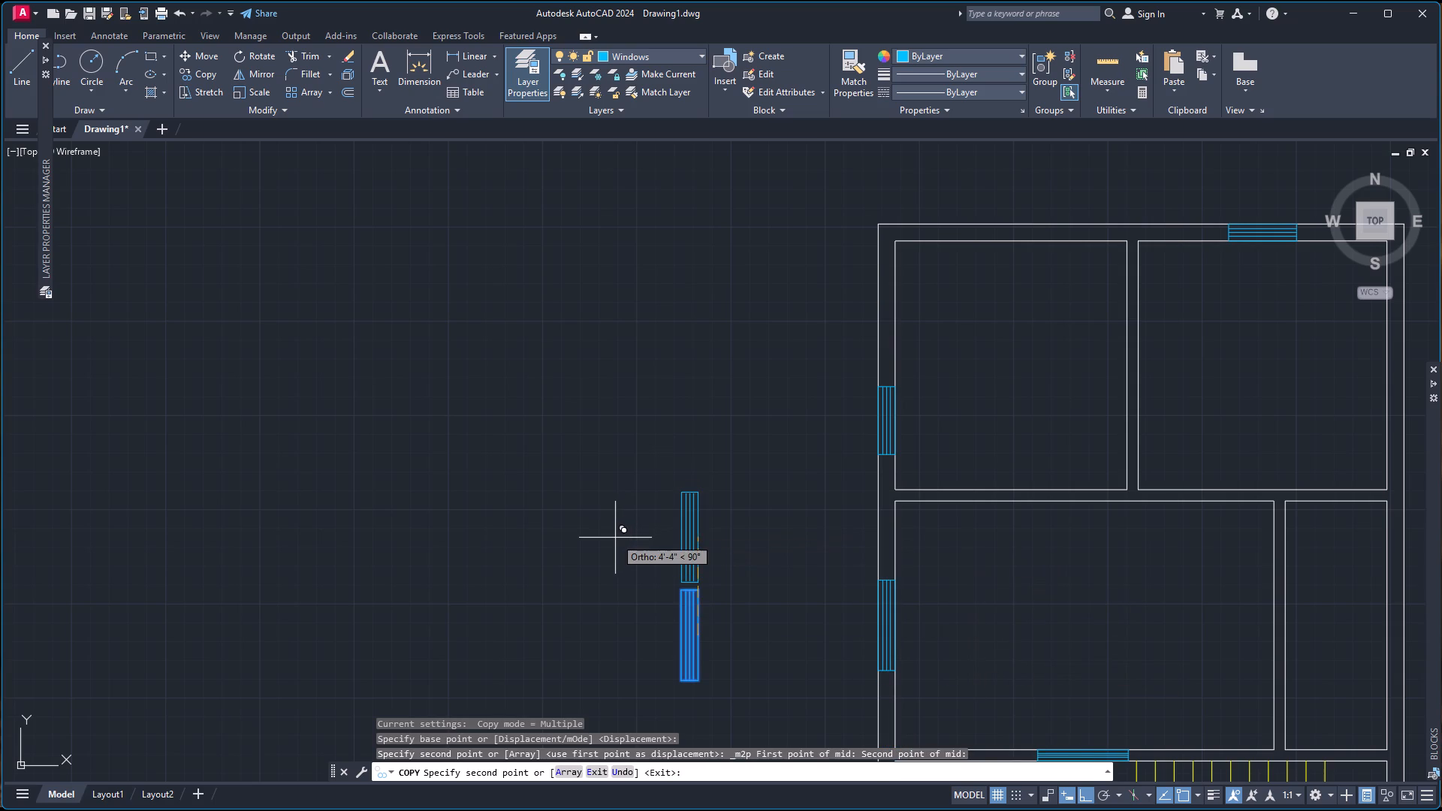
{"action": "scroll", "coordinate": [646, 553], "scroll_direction": "down", "scroll_amount": 2}
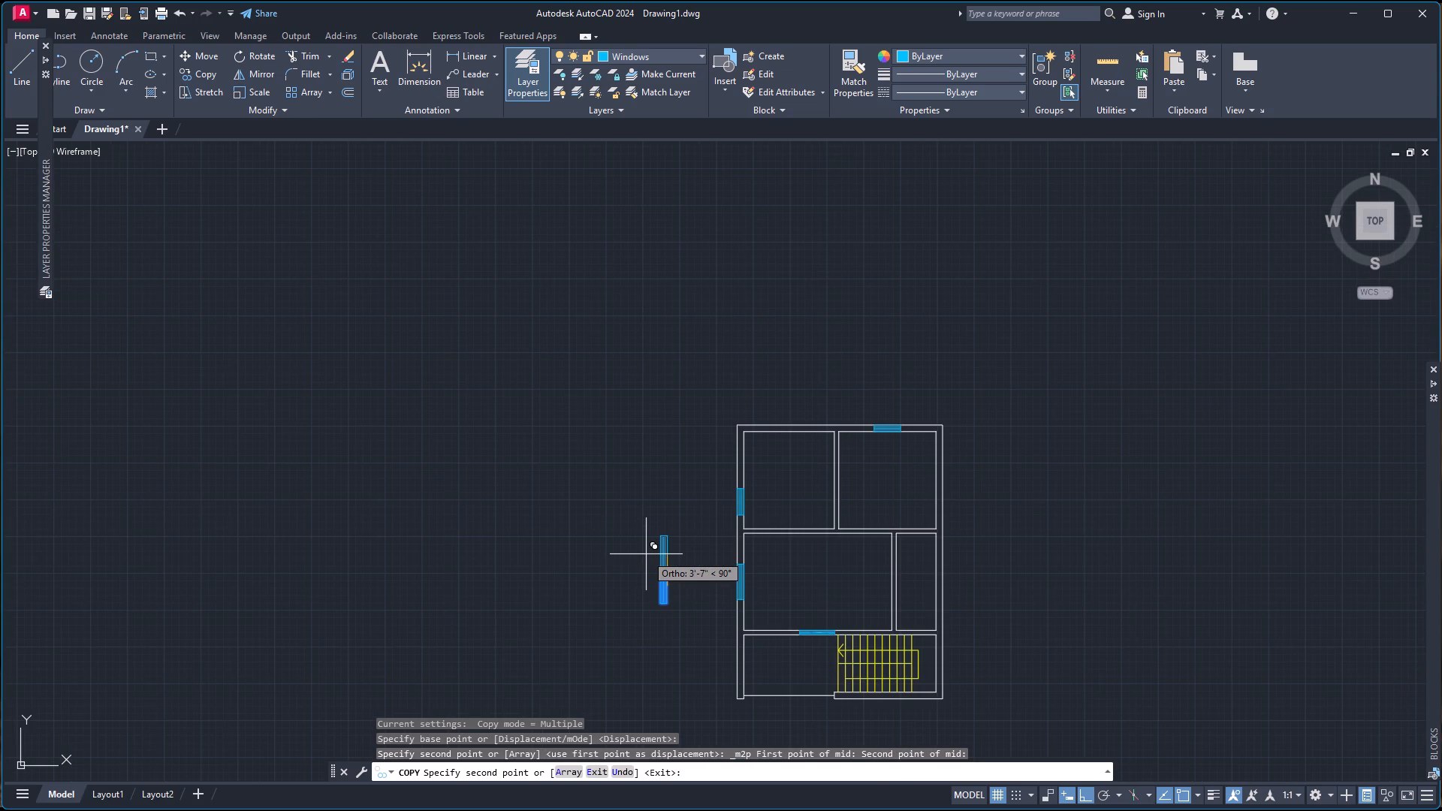
{"action": "key", "text": "Escape"}
Delete the original vertical window symbol outside the plan.
{"action": "left_click", "coordinate": [647, 541]}
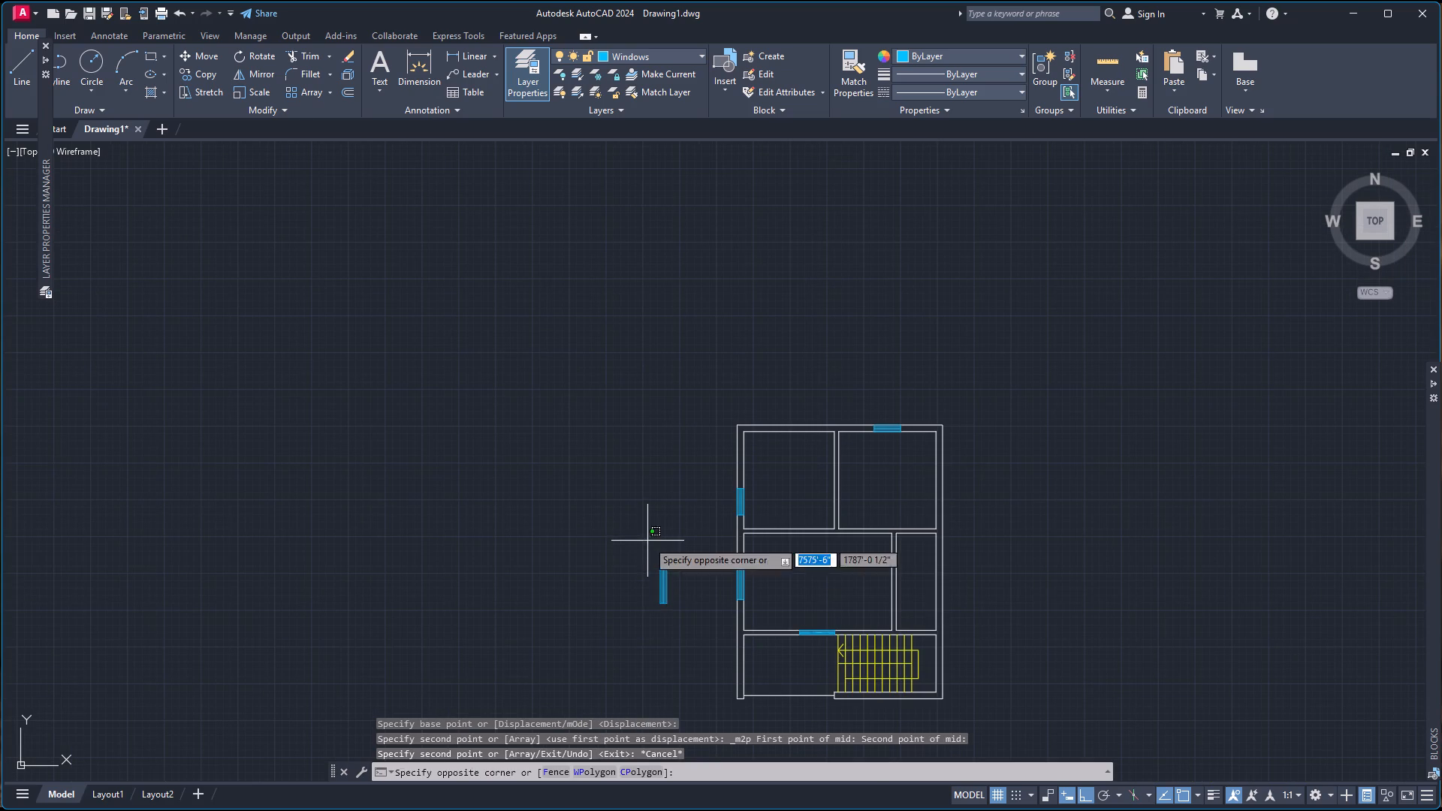
{"action": "left_click", "coordinate": [683, 647]}
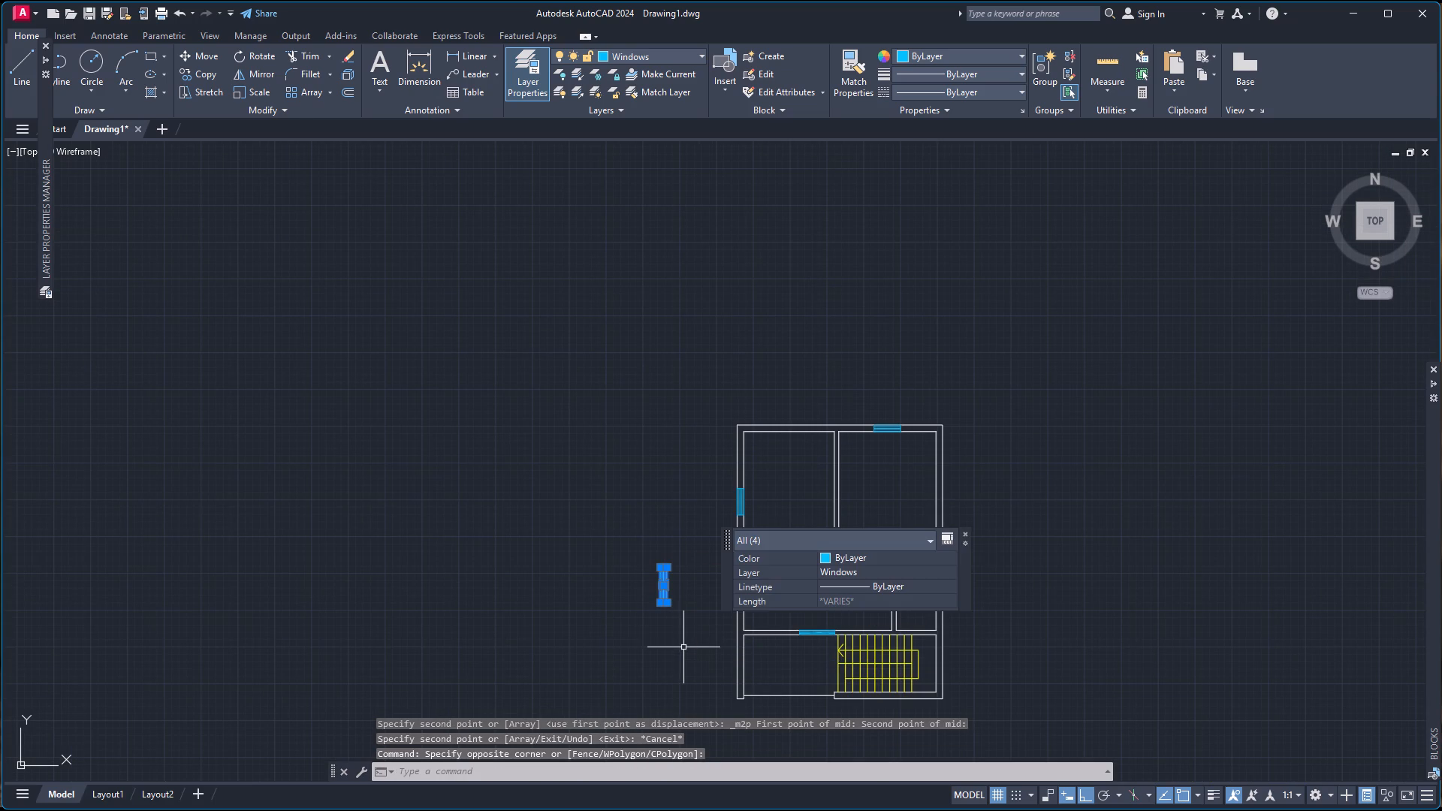
{"action": "key", "text": "Delete"}
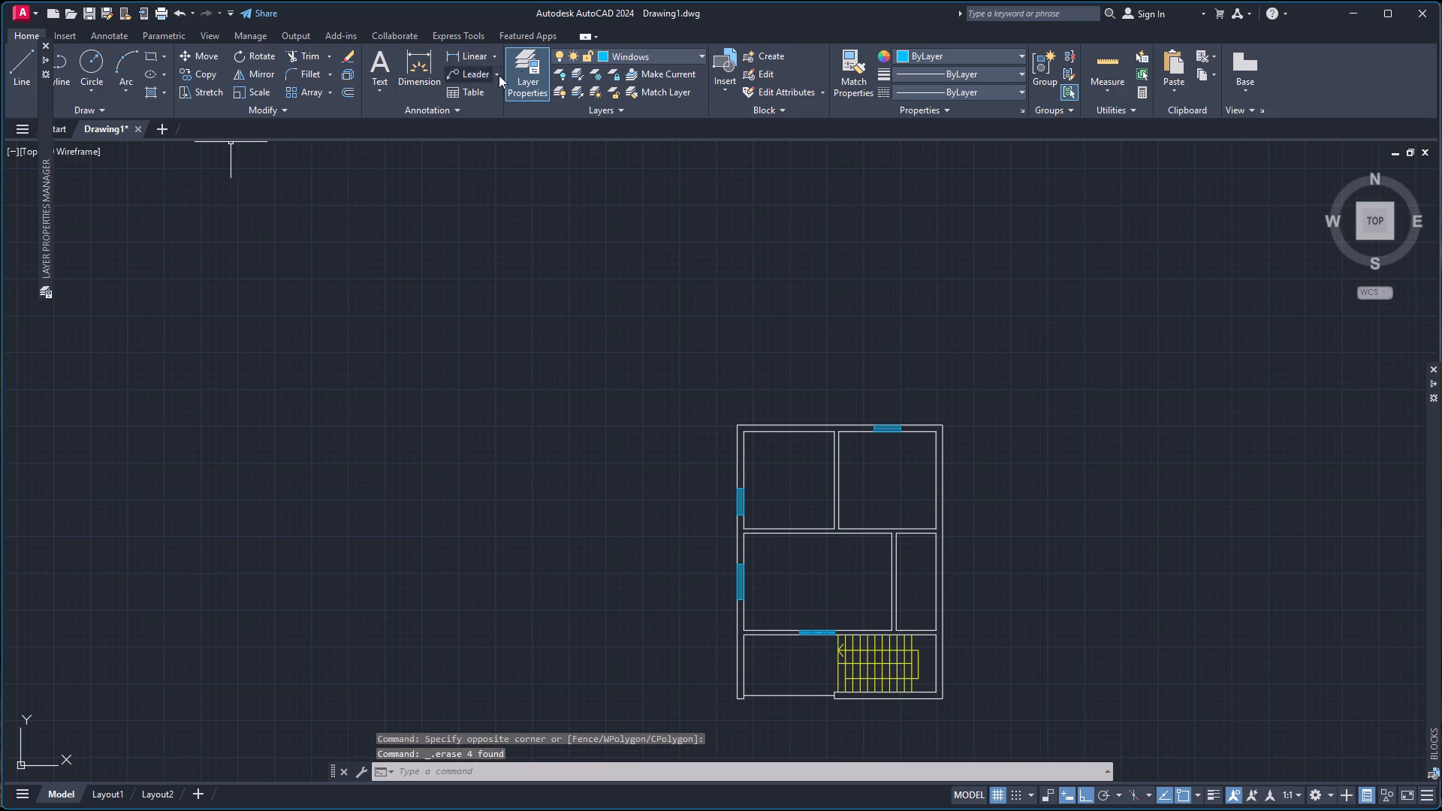
Create a layer named Ven with index colour 120 and make it the current layer.
{"action": "left_click", "coordinate": [48, 56]}
{"action": "left_click", "coordinate": [140, 68]}
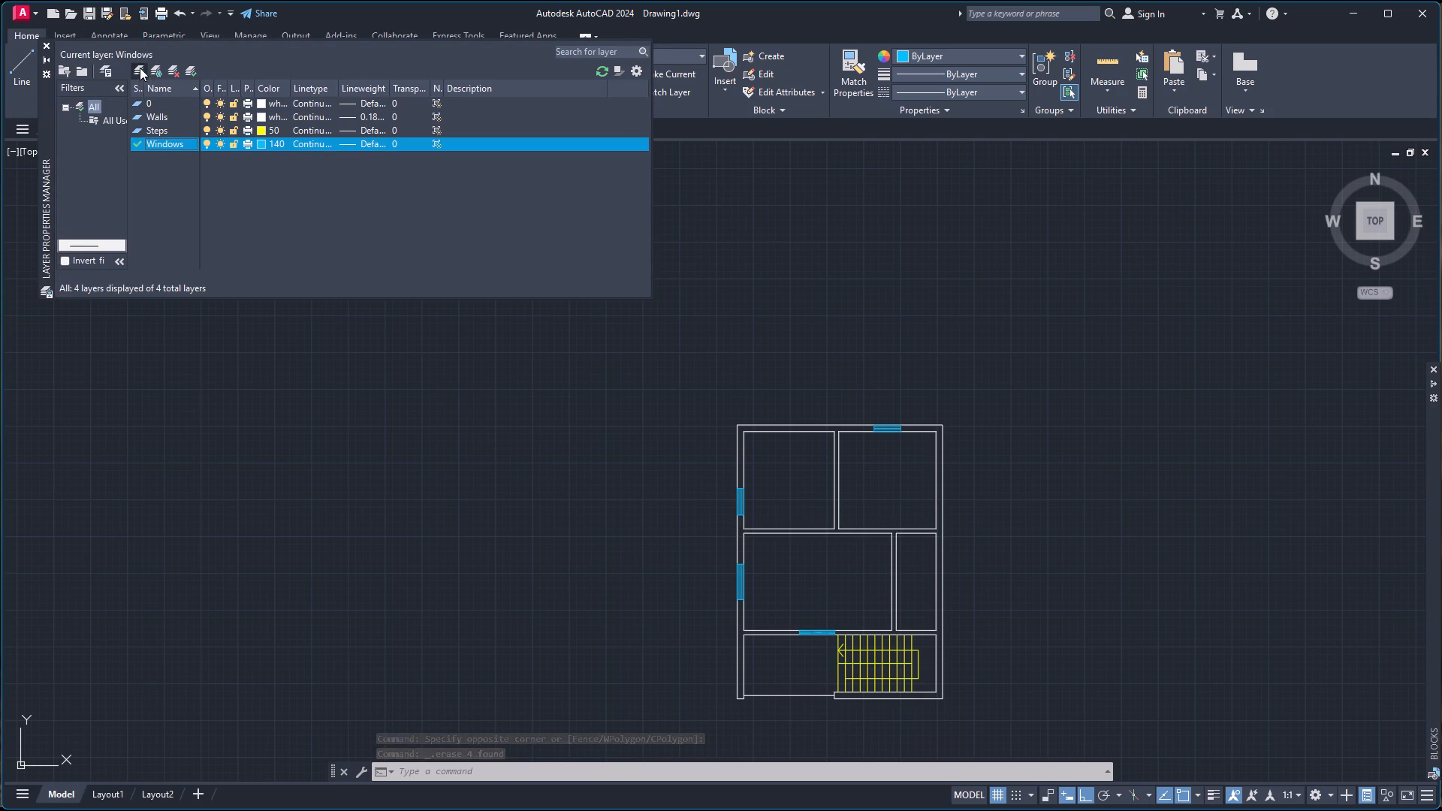
{"action": "key", "text": "v"}
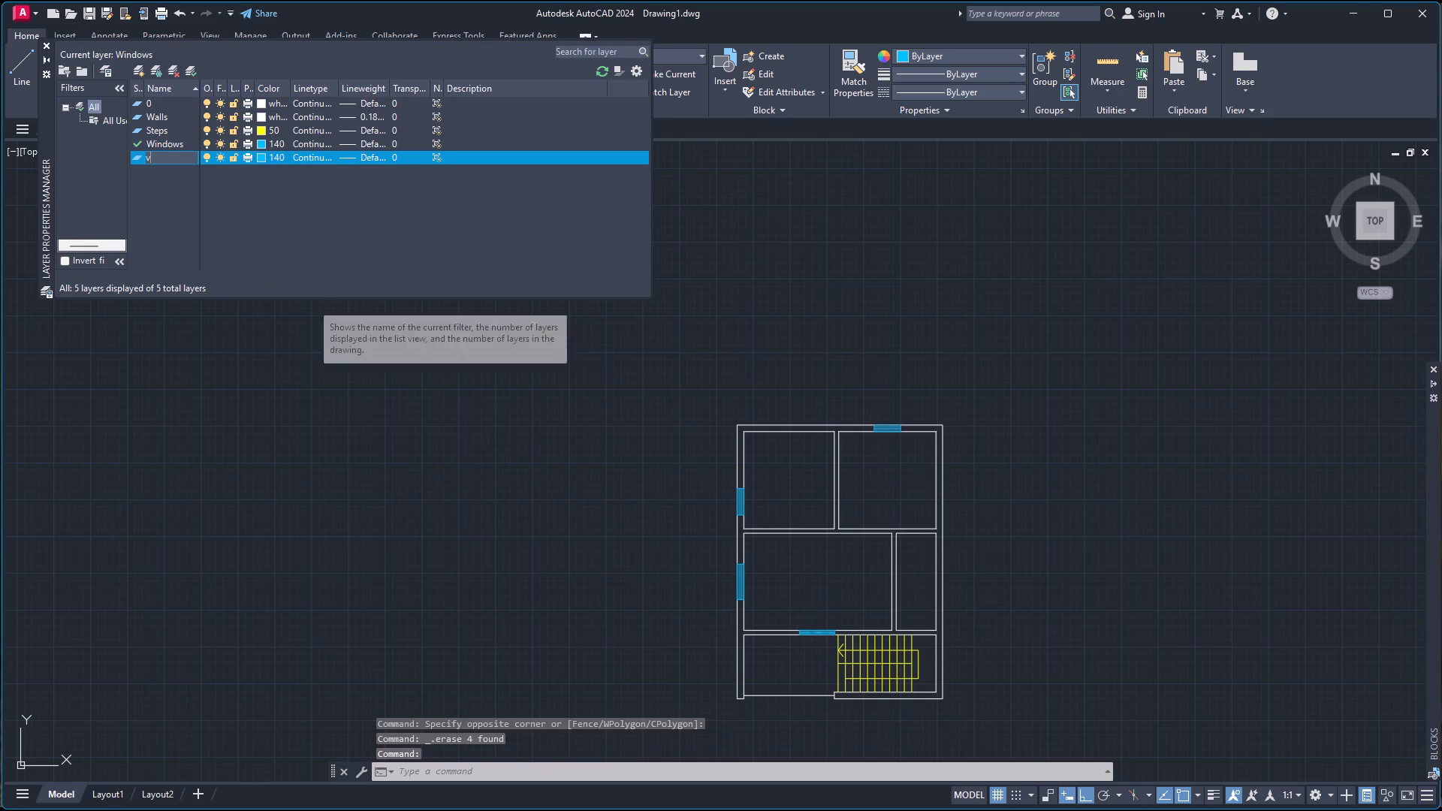
{"action": "key", "text": "BackSpace"}
{"action": "key", "text": "BackSpace"}
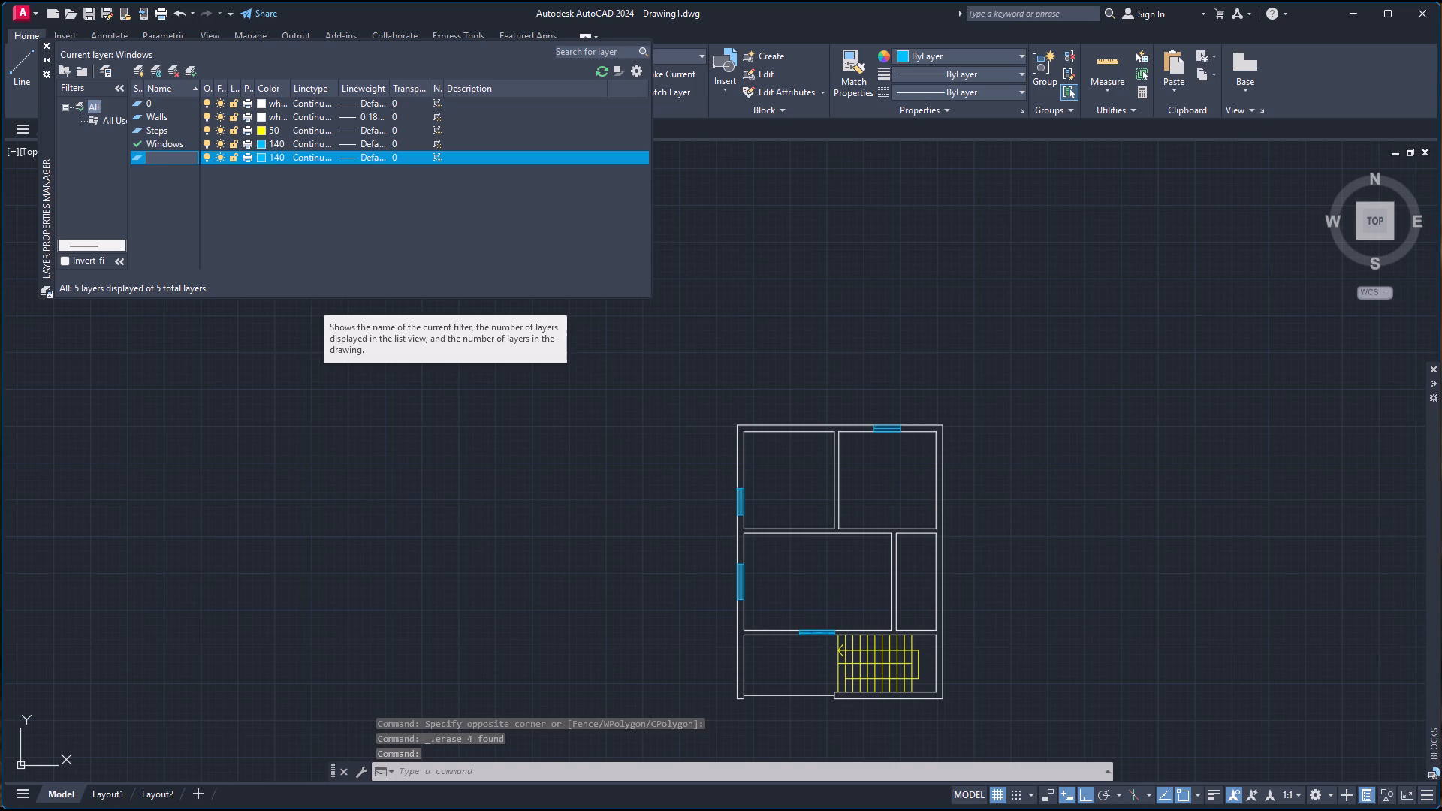
{"action": "type", "text": "Ven"}
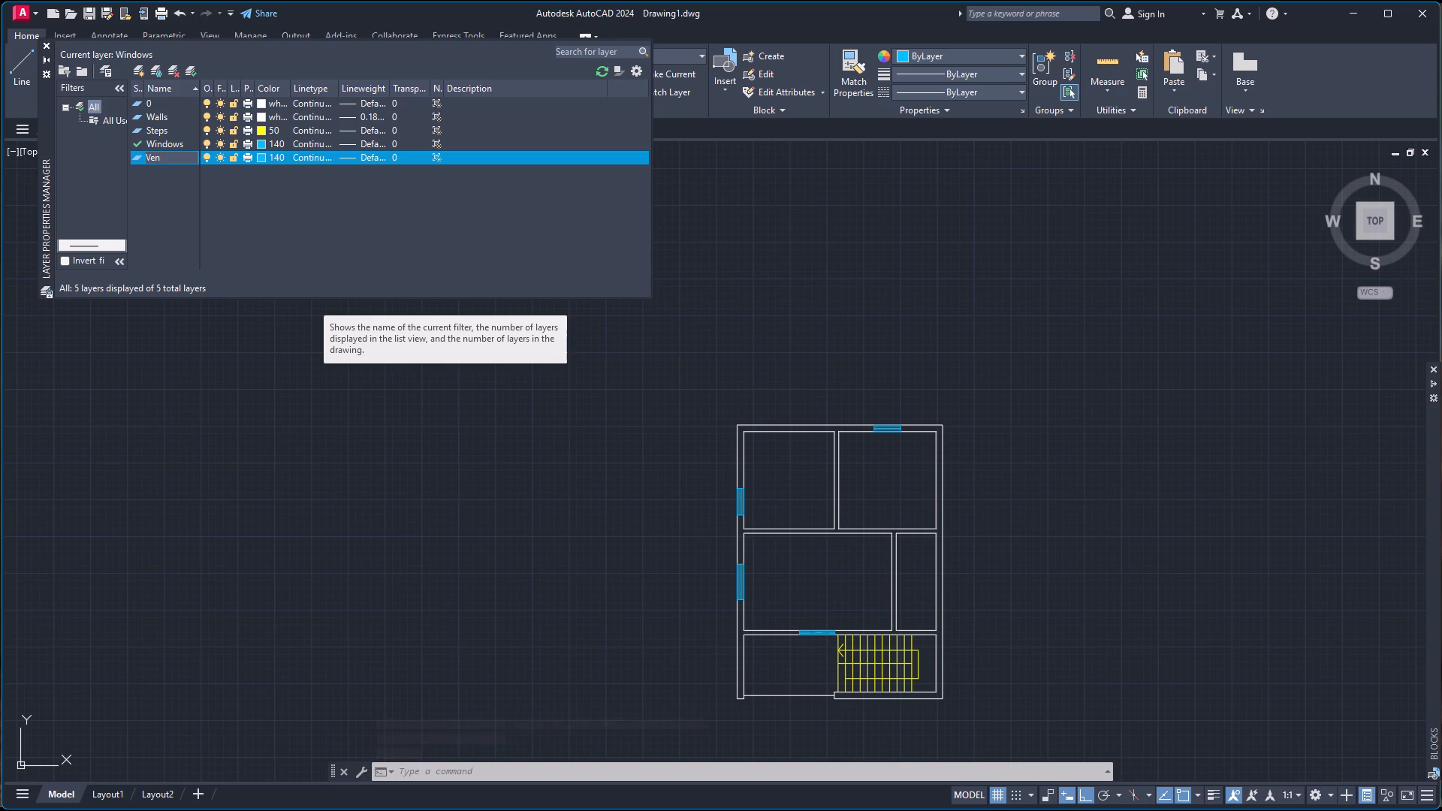
{"action": "left_click", "coordinate": [261, 154]}
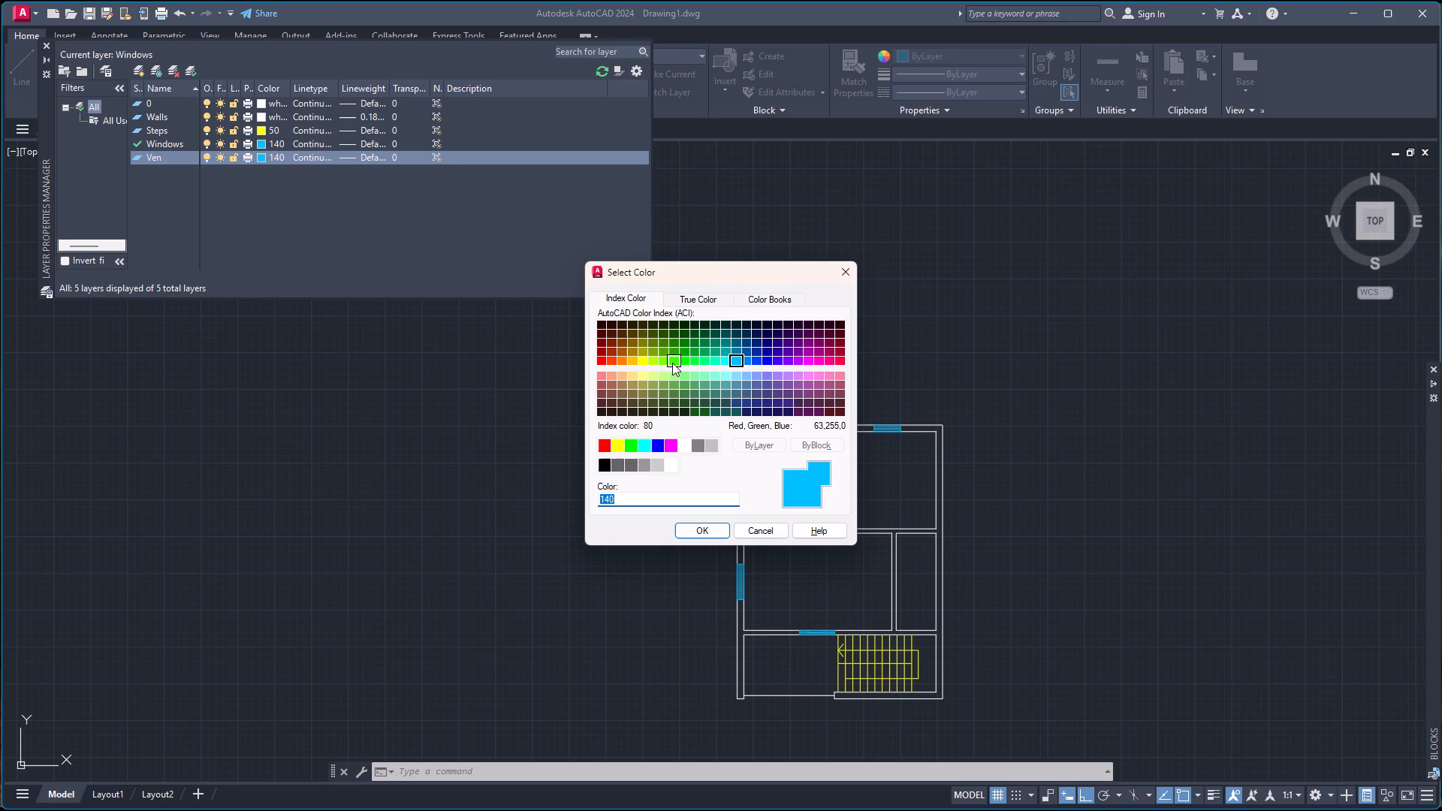
{"action": "left_click", "coordinate": [715, 360]}
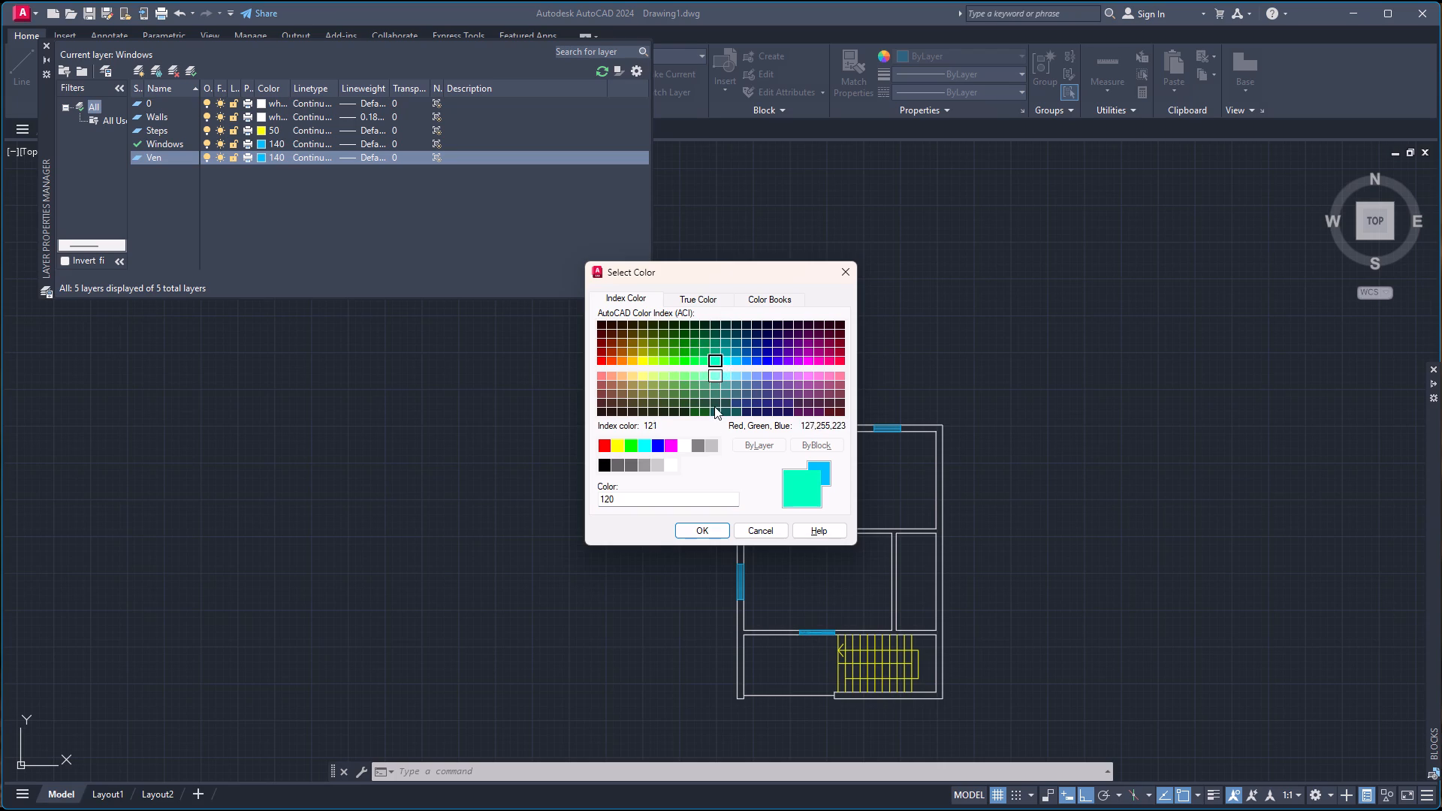
{"action": "left_click", "coordinate": [713, 533]}
{"action": "double_click", "coordinate": [159, 153]}
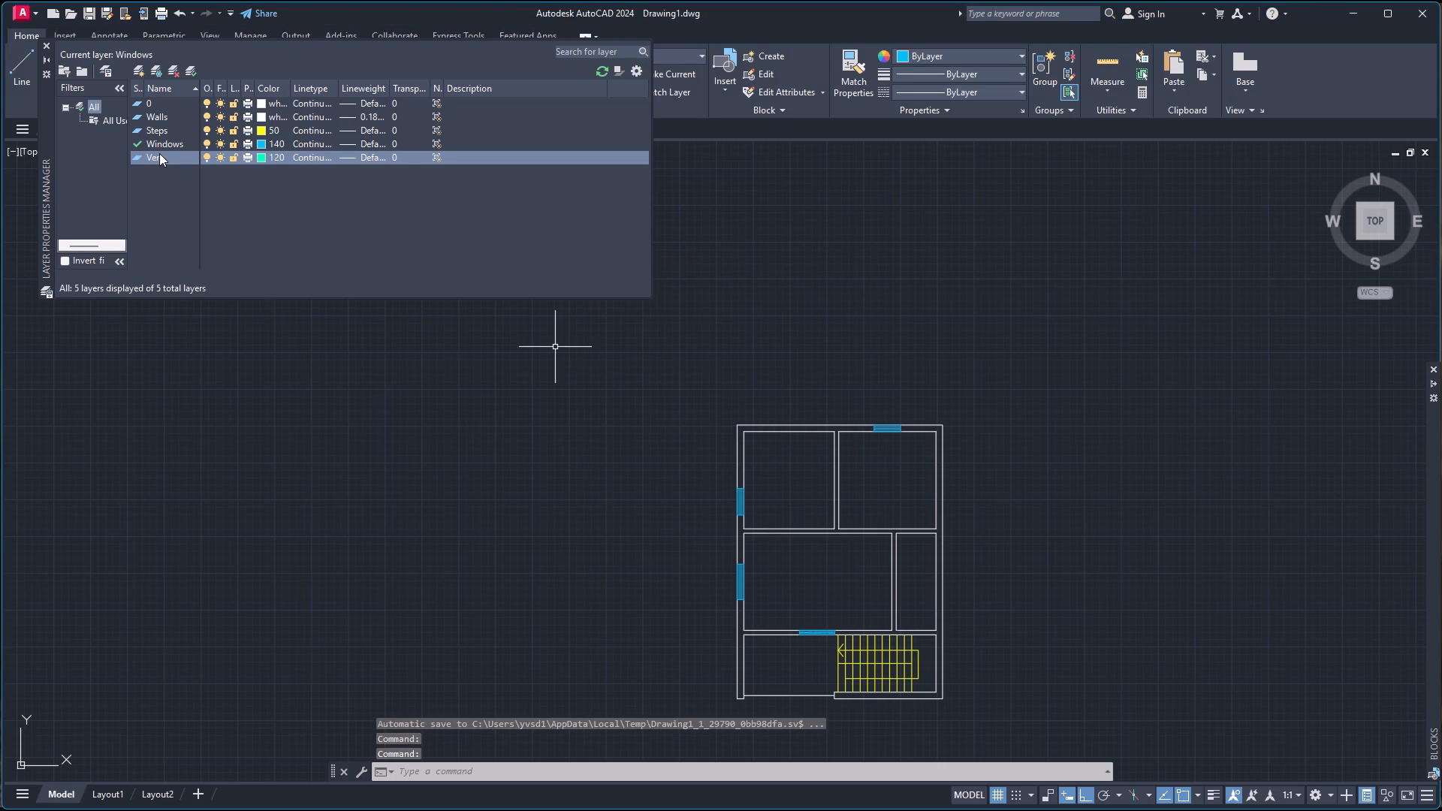
{"action": "left_click", "coordinate": [47, 56]}
Draw a 3' by 9" horizontal rectangle in the empty space to the right of the floor plan.
{"action": "scroll", "coordinate": [987, 658], "scroll_direction": "up", "scroll_amount": 1}
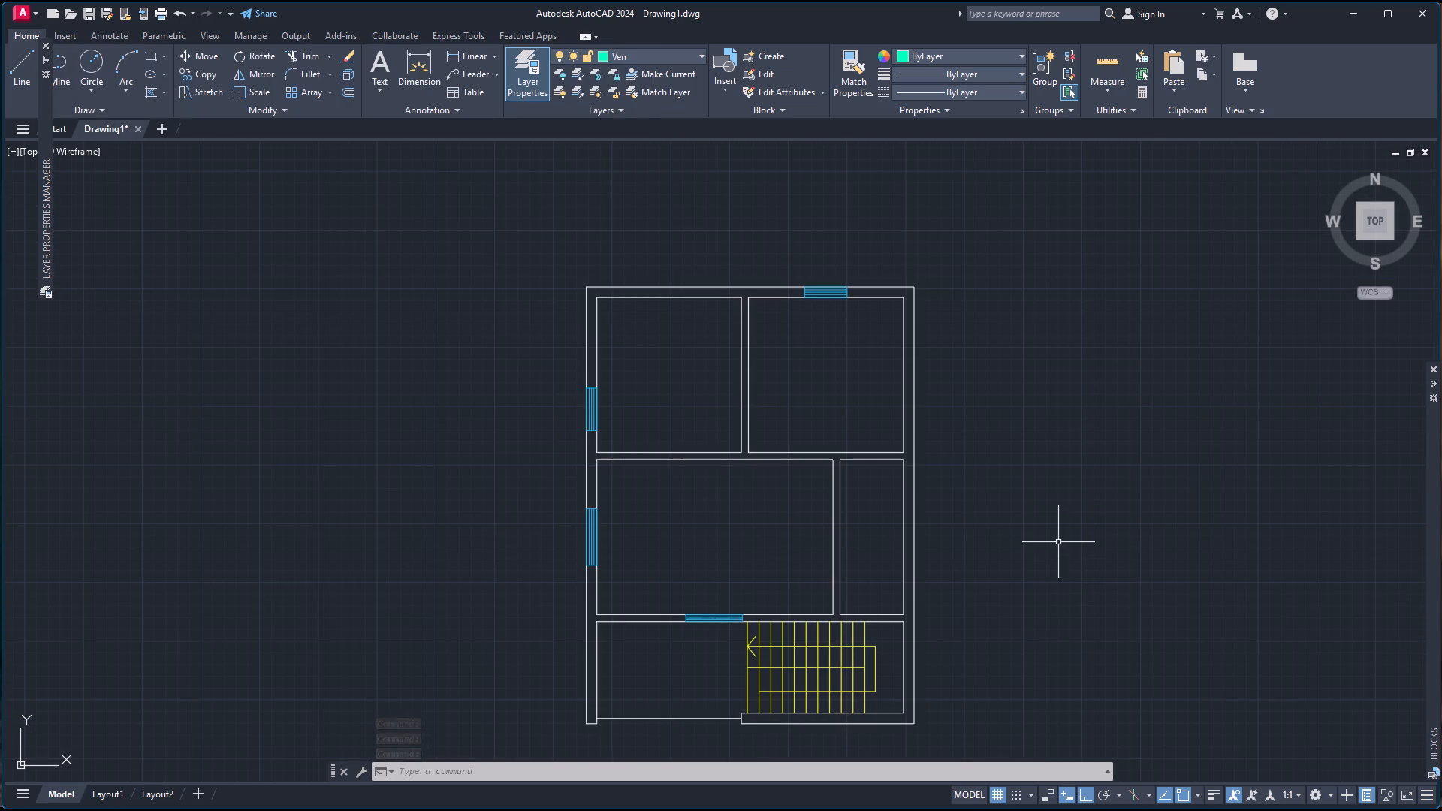
{"action": "type", "text": "rec"}
{"action": "key", "text": "Return"}
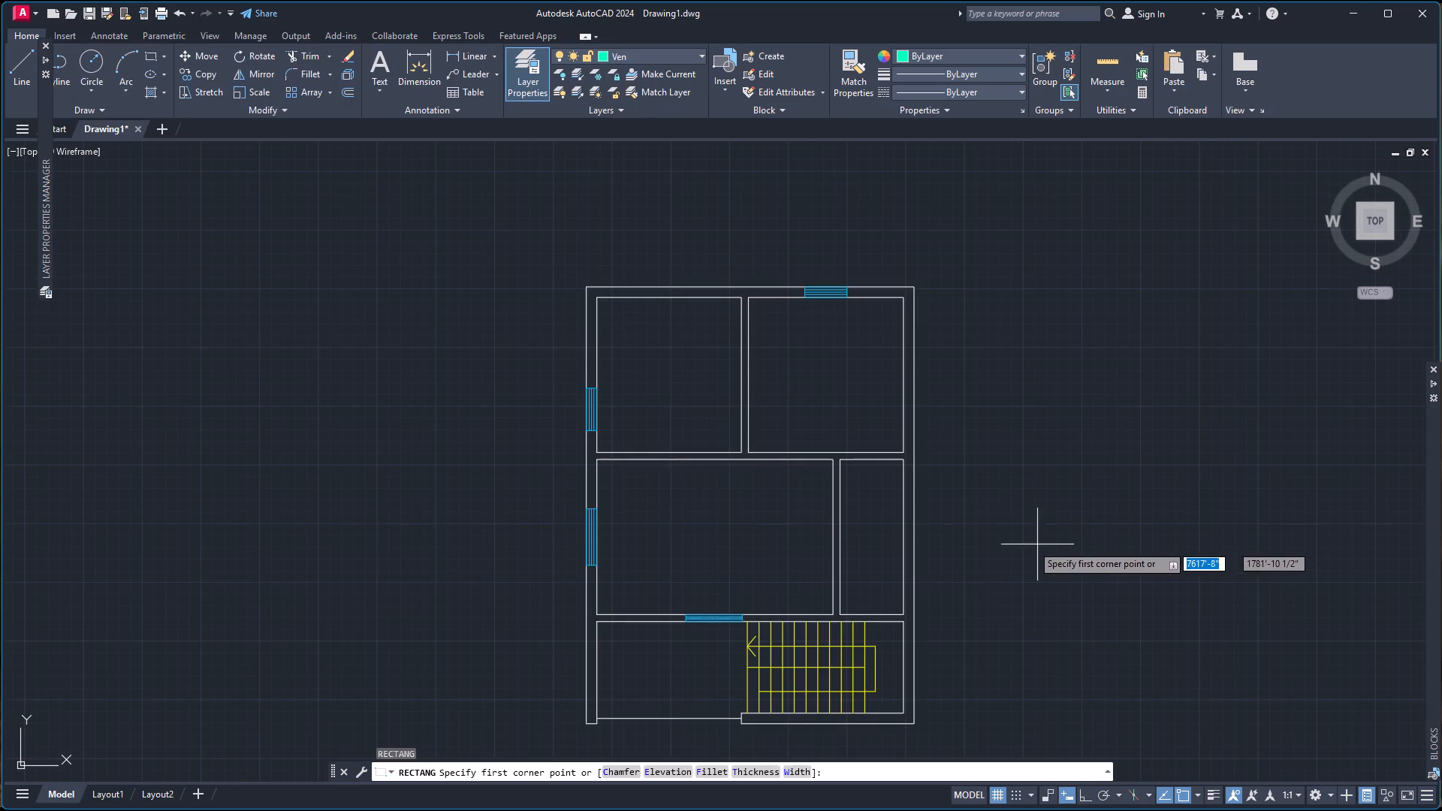
{"action": "left_click", "coordinate": [1027, 544]}
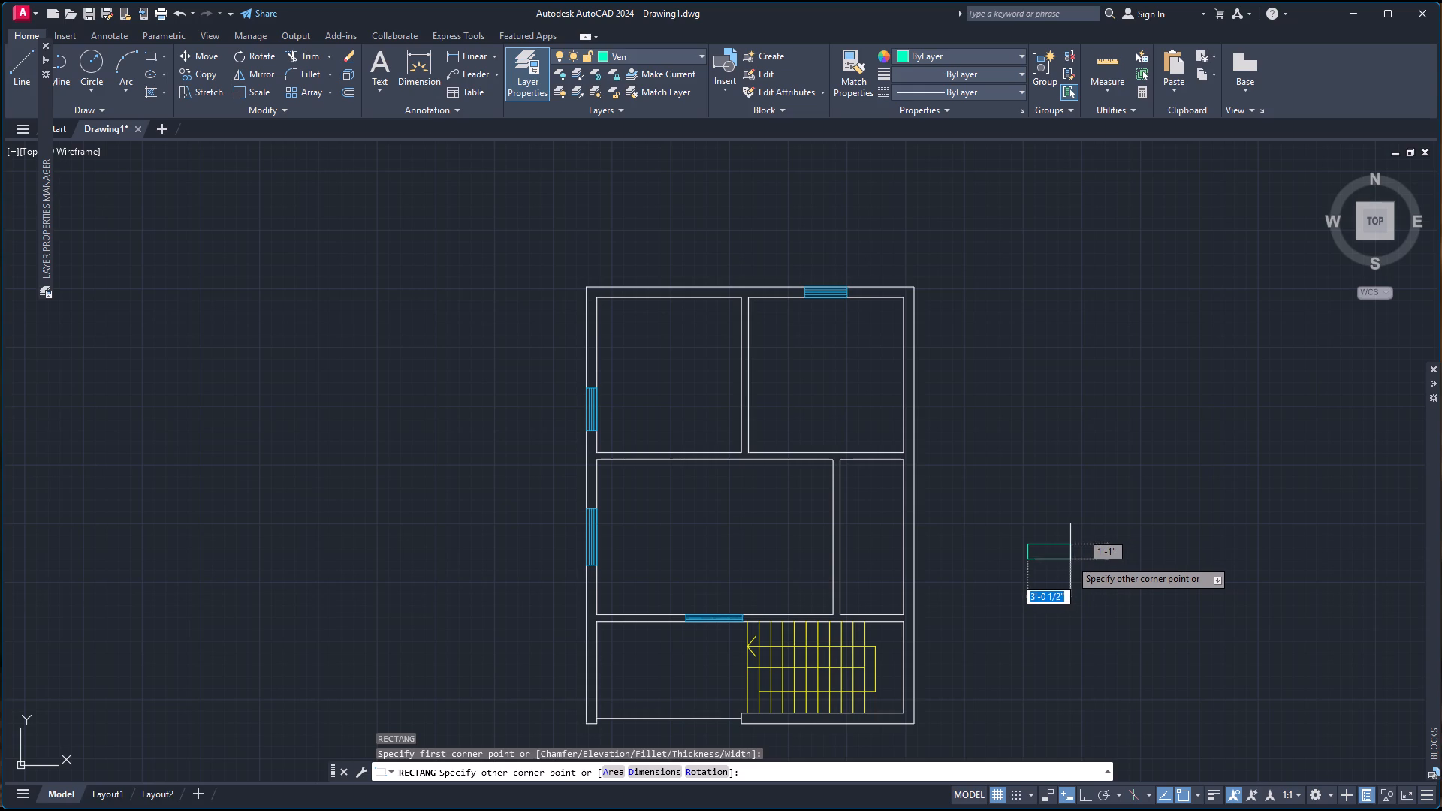
{"action": "key", "text": "3"}
{"action": "key", "text": "apostrophe"}
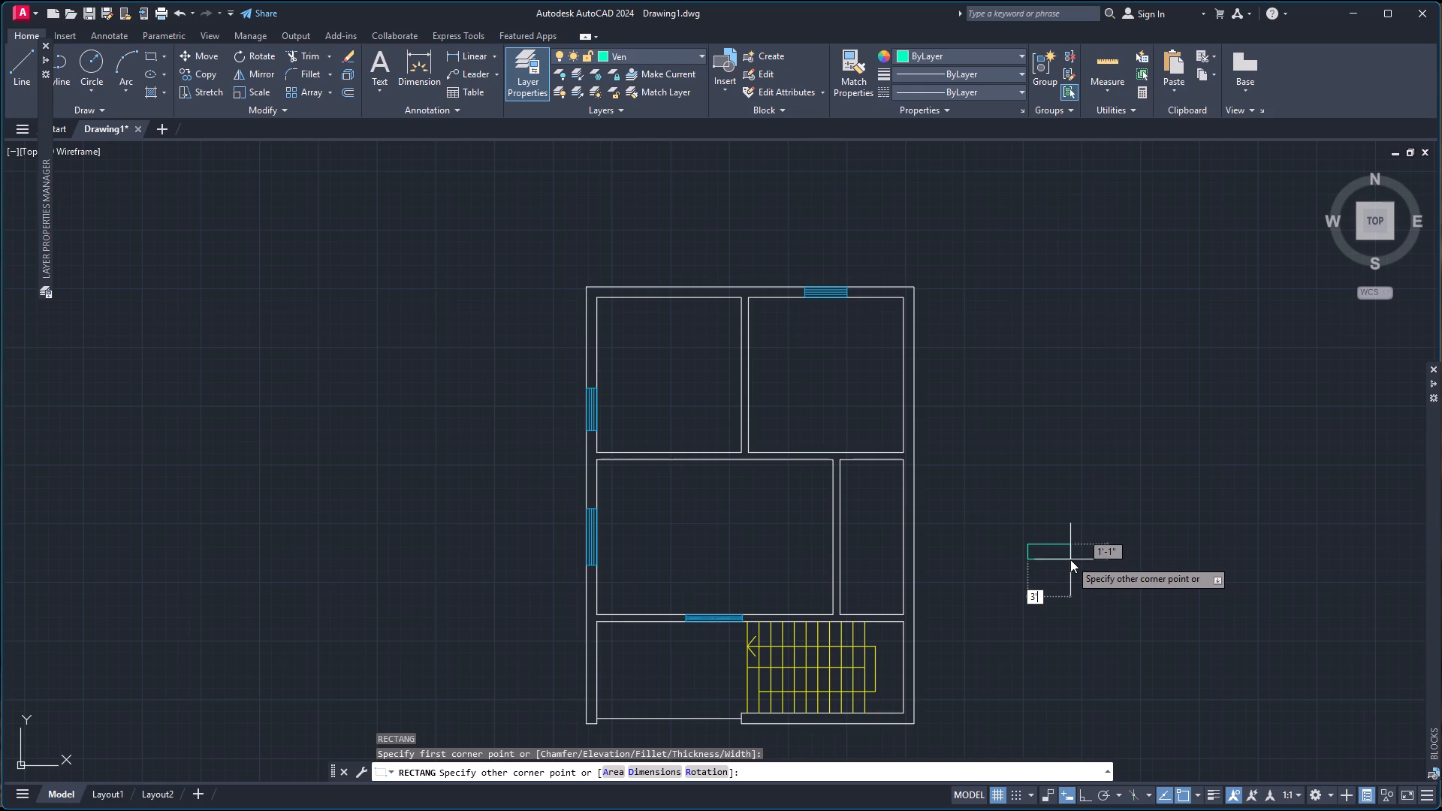
{"action": "key", "text": "Tab"}
{"action": "key", "text": "9"}
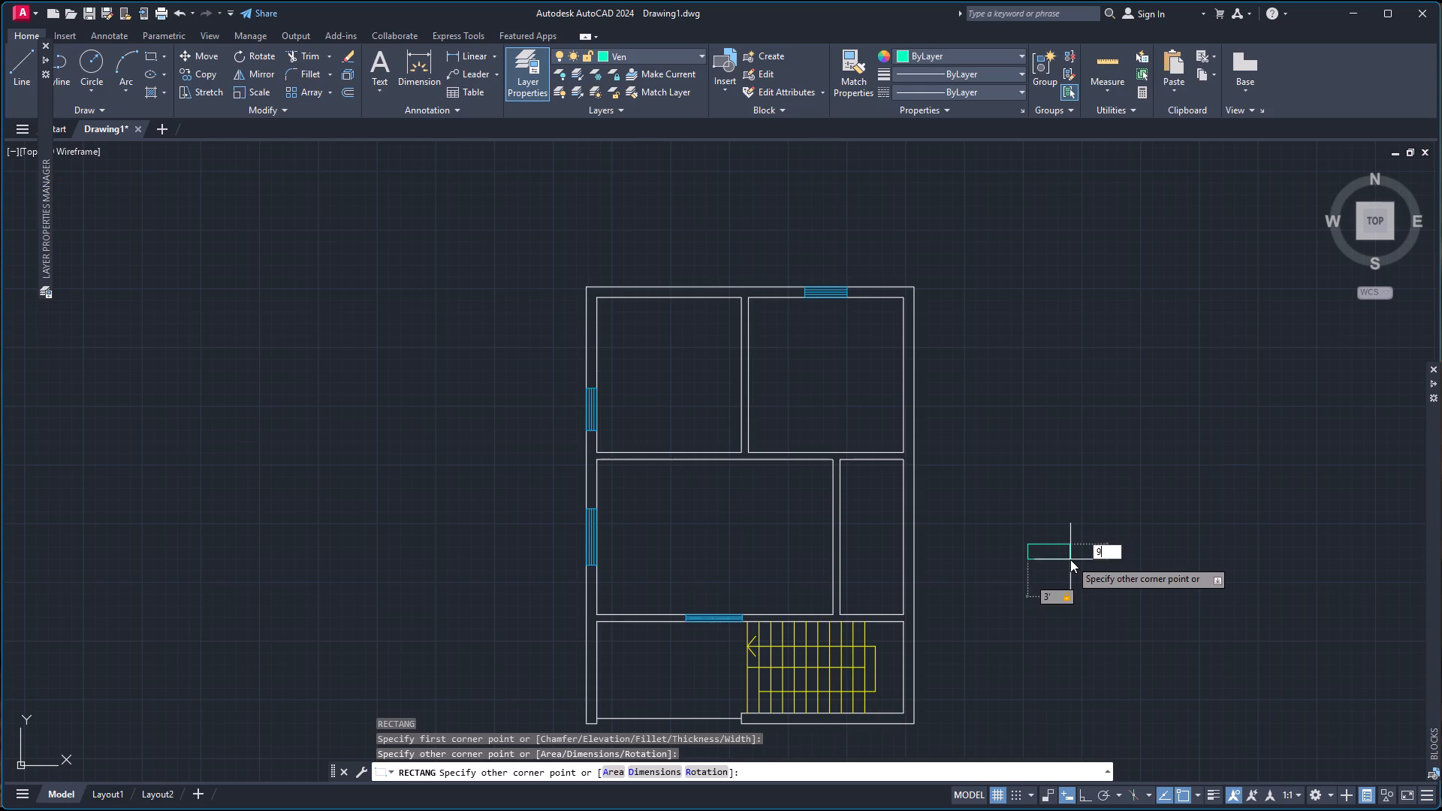
{"action": "key", "text": "Return"}
Draw a horizontal centre line across the new rectangle from its left edge midpoint to its right edge midpoint.
{"action": "scroll", "coordinate": [1070, 559], "scroll_direction": "up", "scroll_amount": 4}
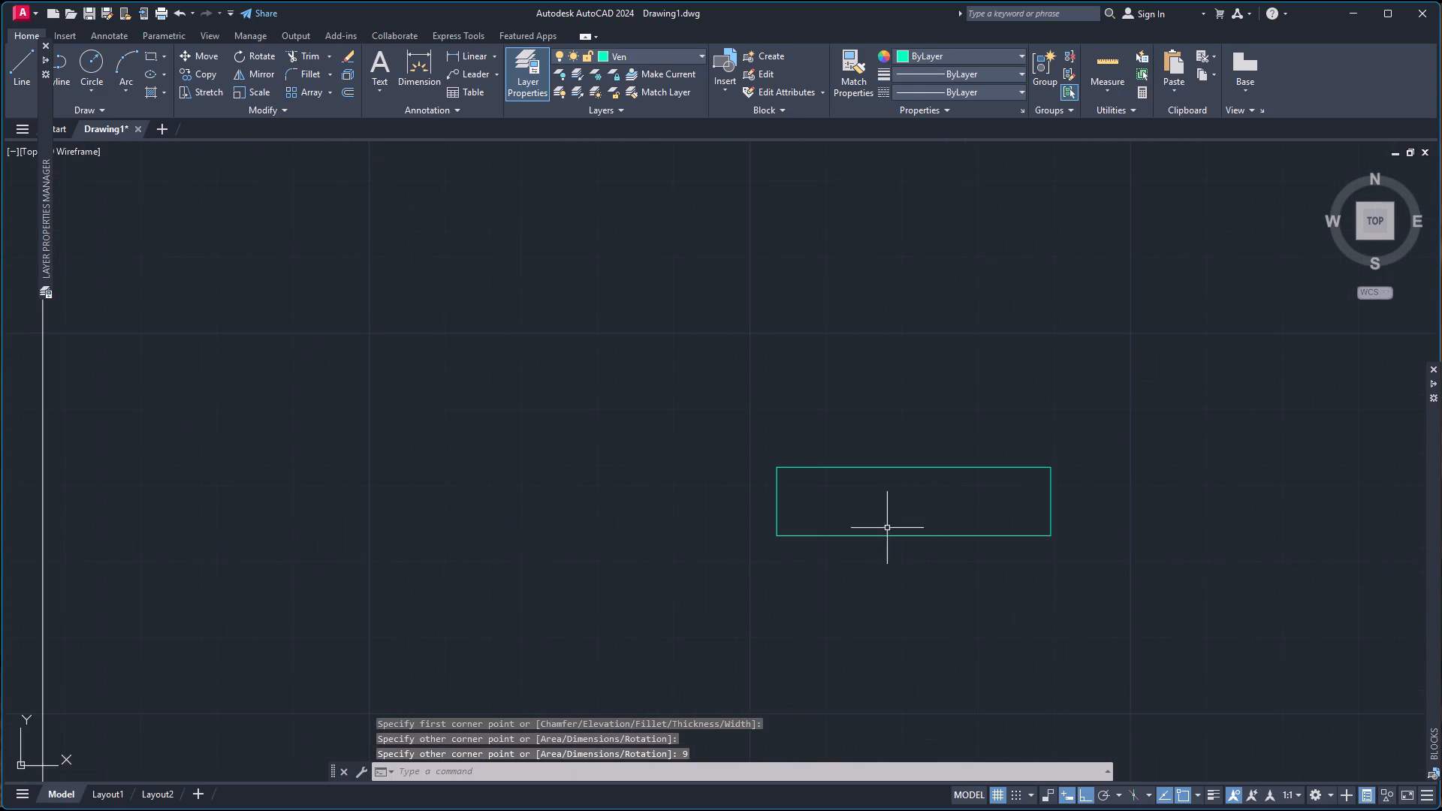
{"action": "scroll", "coordinate": [831, 499], "scroll_direction": "up", "scroll_amount": 1}
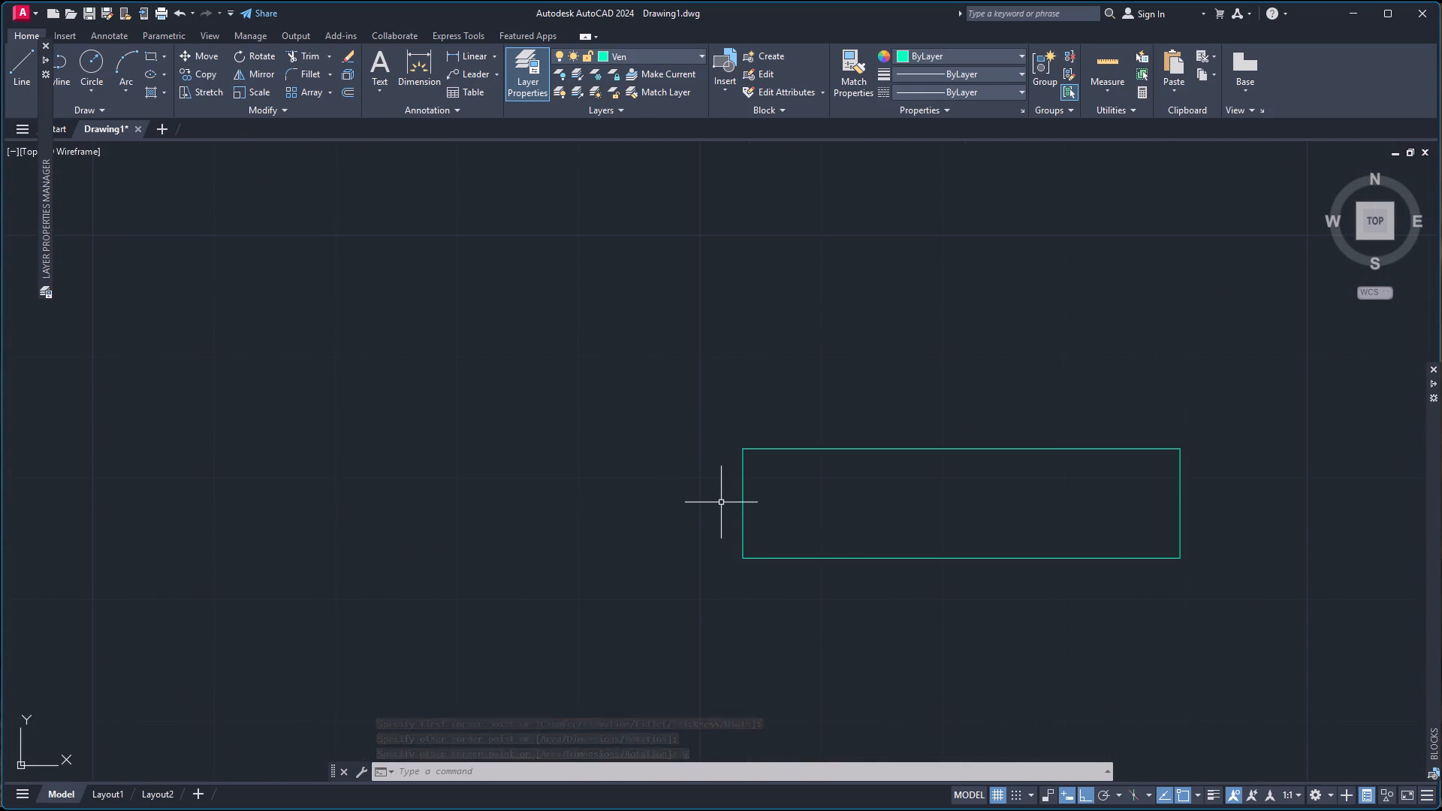
{"action": "key", "text": "l"}
{"action": "key", "text": "Return"}
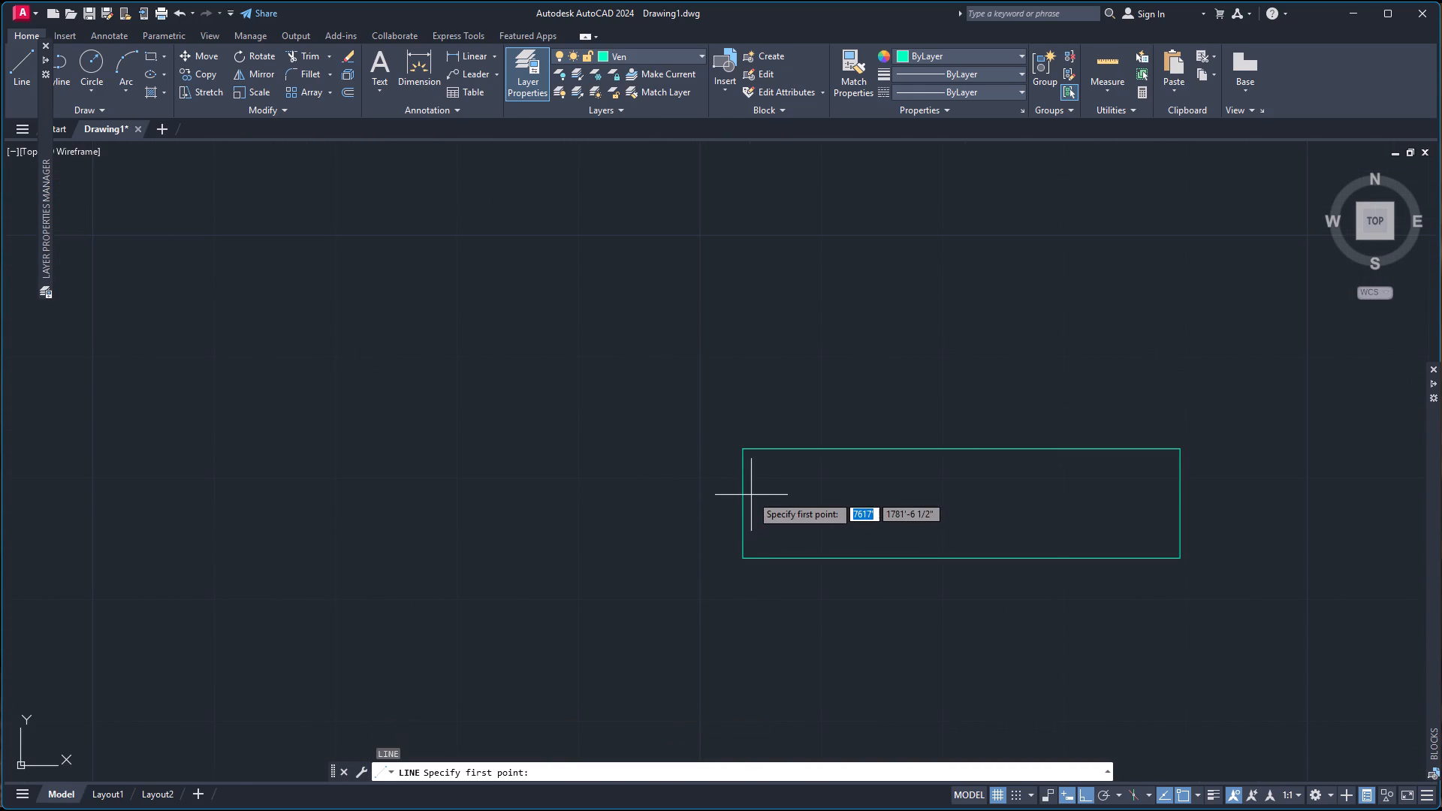
{"action": "left_click", "coordinate": [743, 503]}
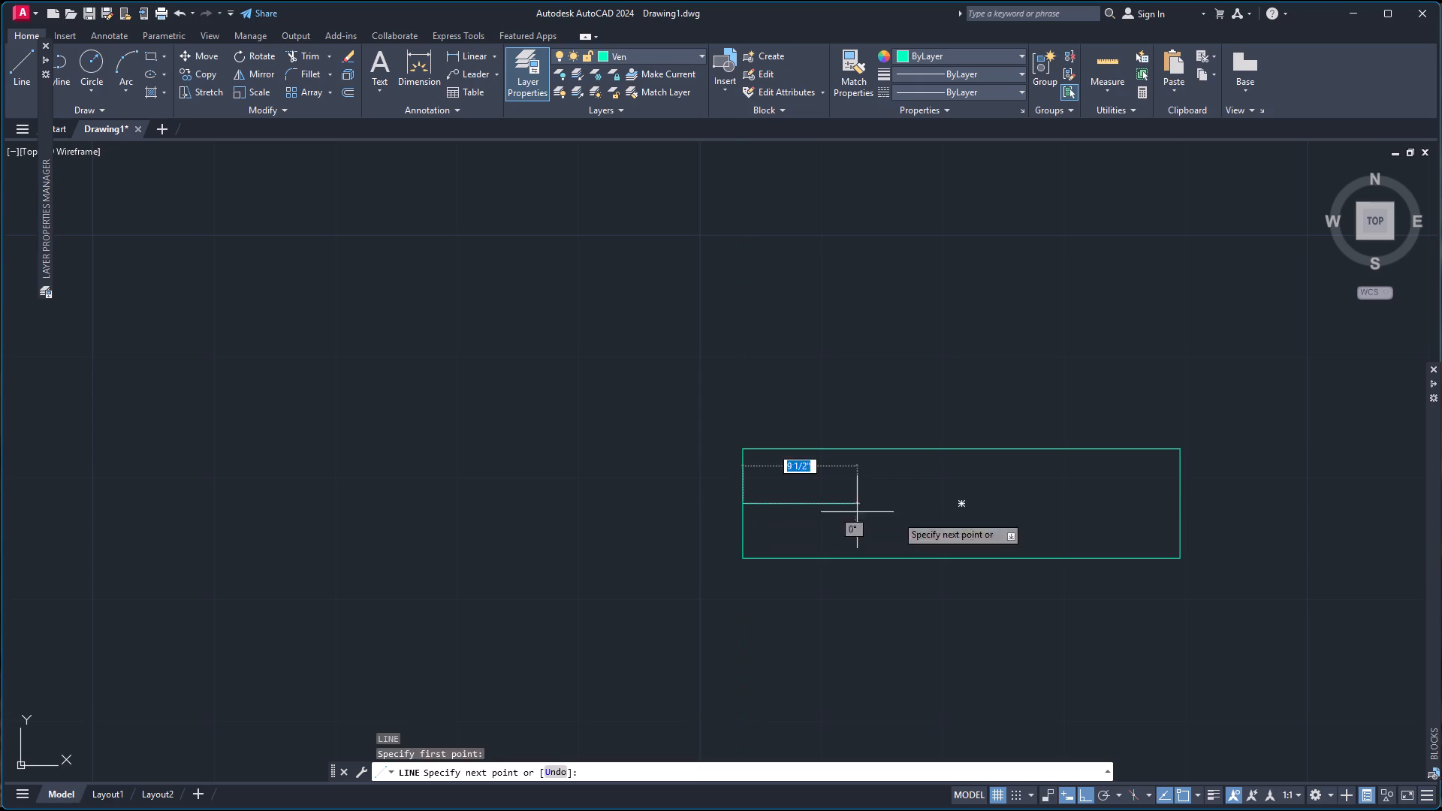
{"action": "left_click", "coordinate": [1183, 502]}
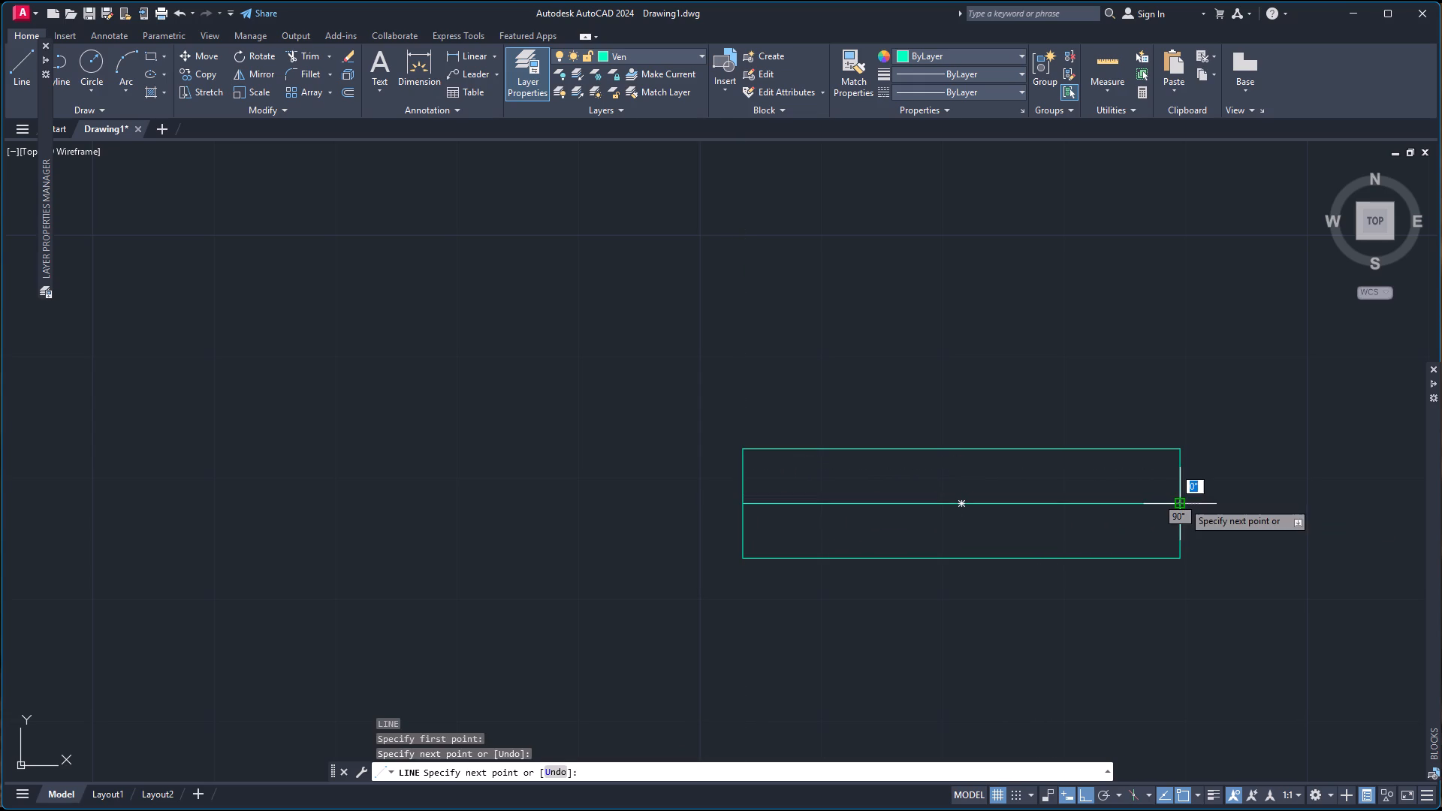
{"action": "key", "text": "space"}
Offset the rectangle's horizontal centre line using the Through option.
{"action": "key", "text": "o"}
{"action": "key", "text": "Return"}
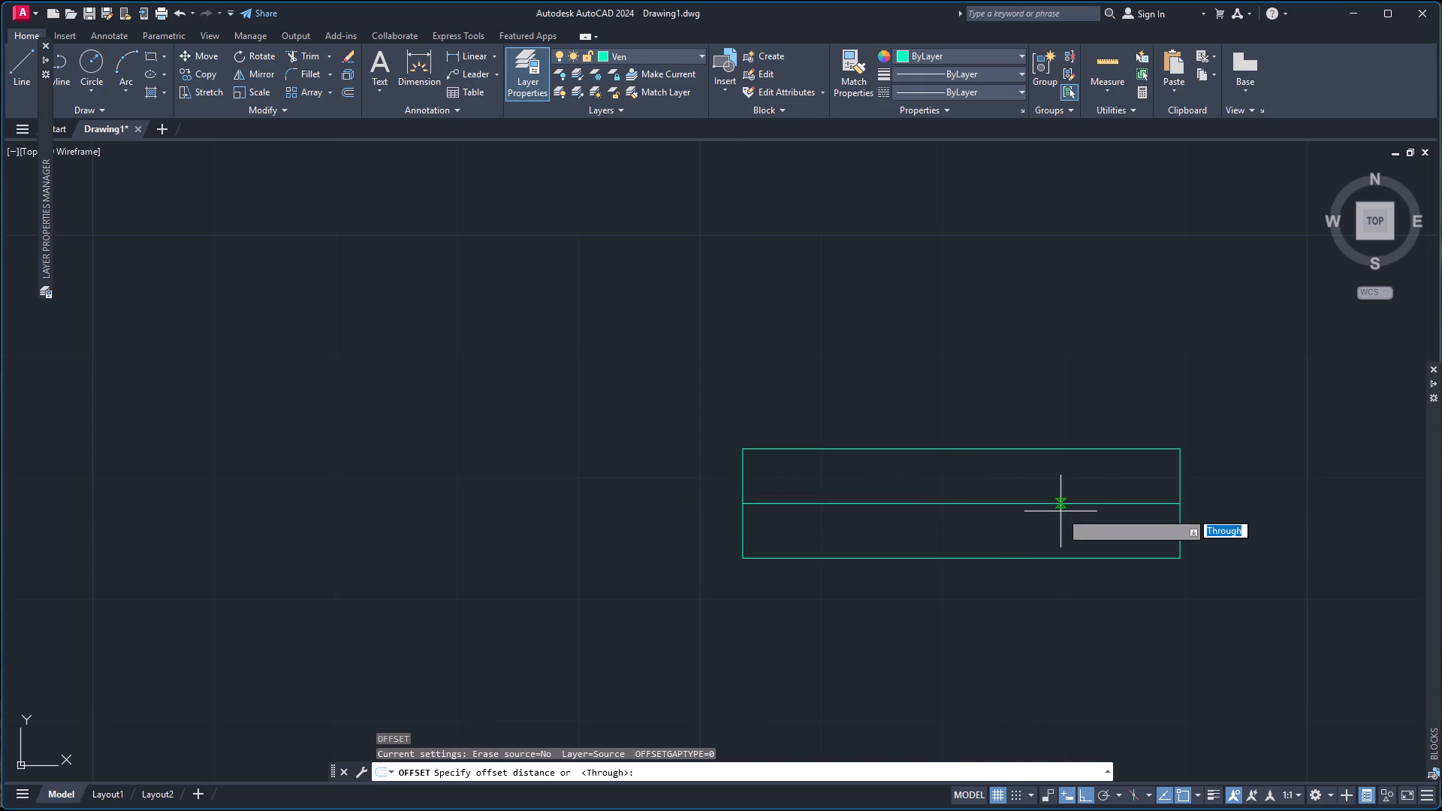
{"action": "key", "text": "Return"}
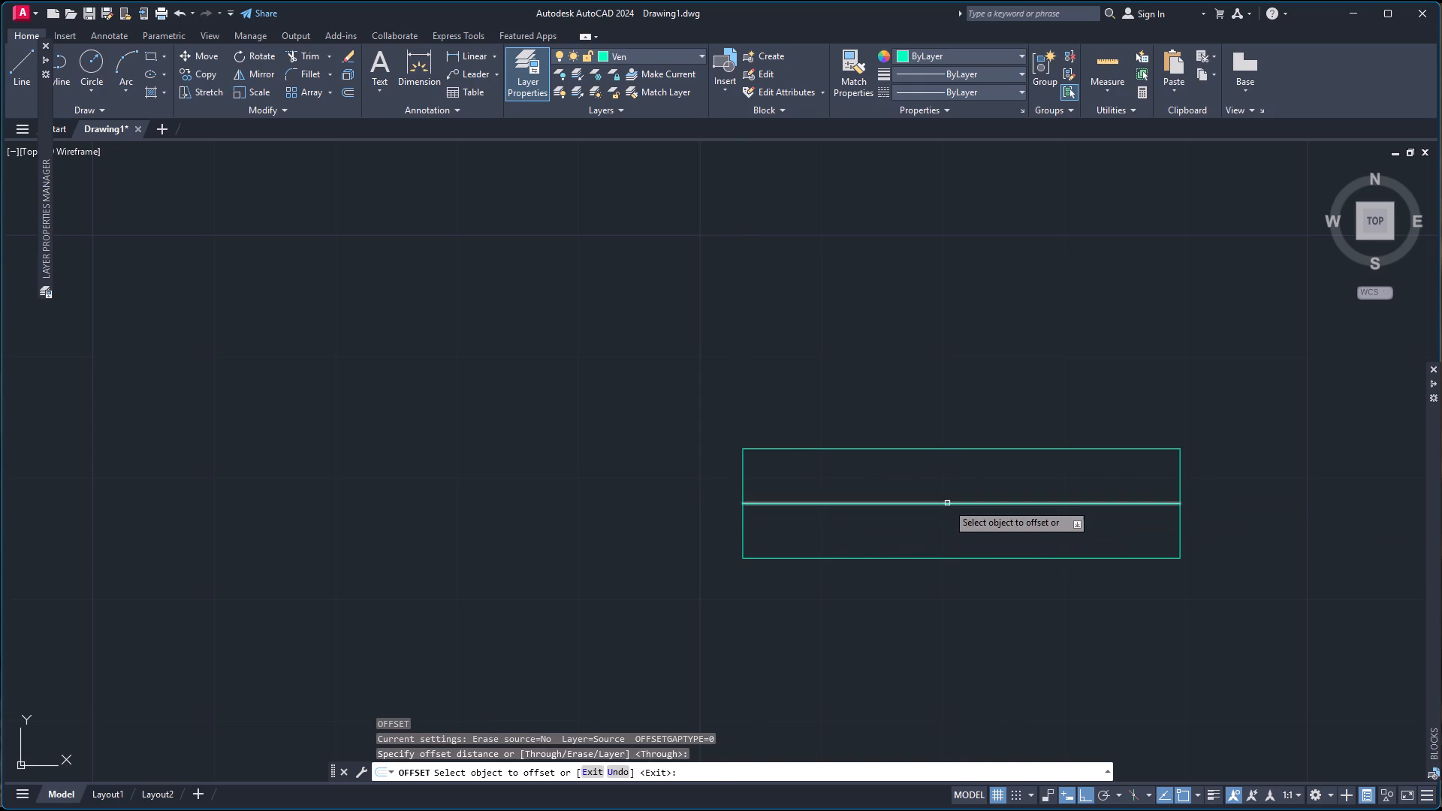
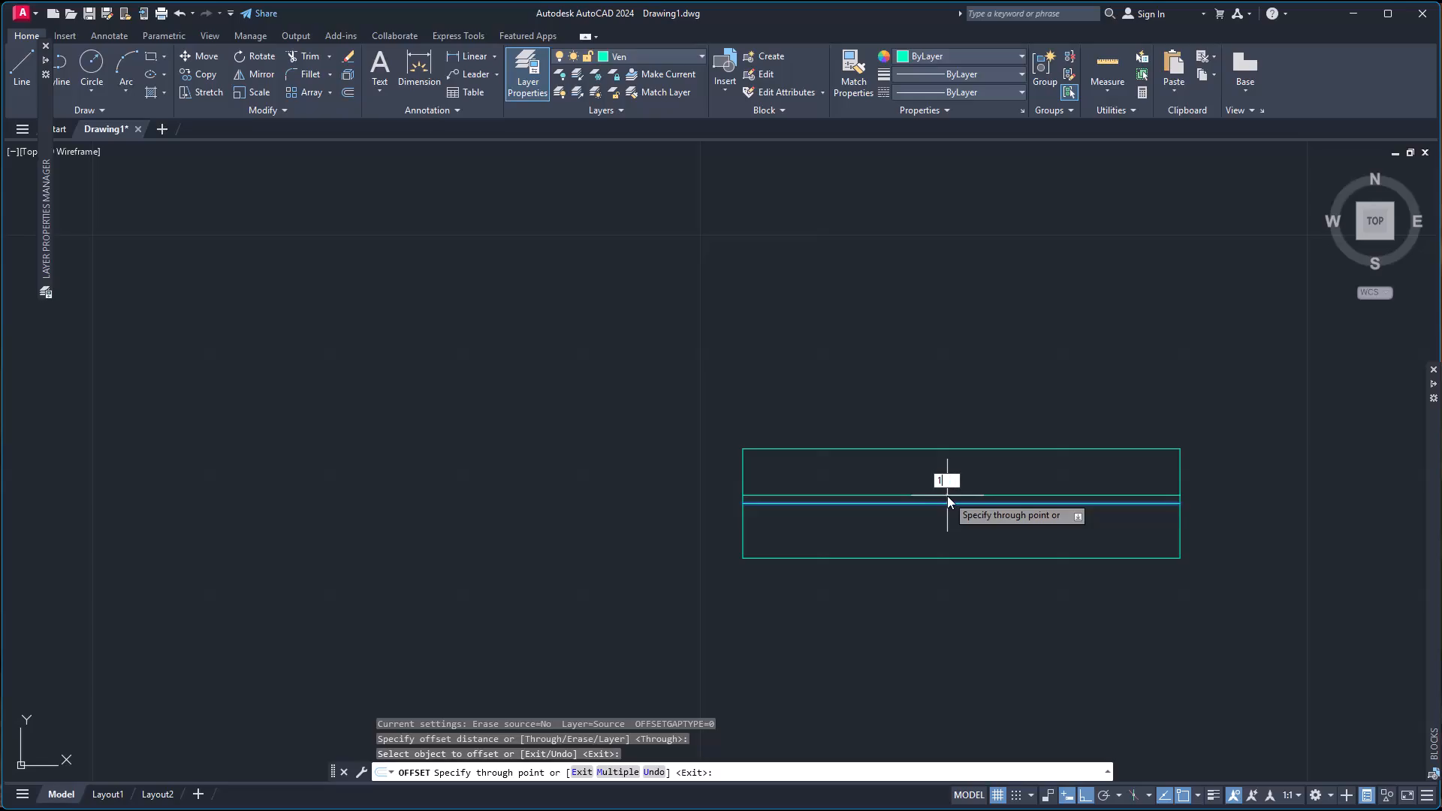
Create offsets of the ventilator rectangle's centre line 1" above and 1" below it.
{"action": "key", "text": "Return"}
{"action": "left_click", "coordinate": [952, 504]}
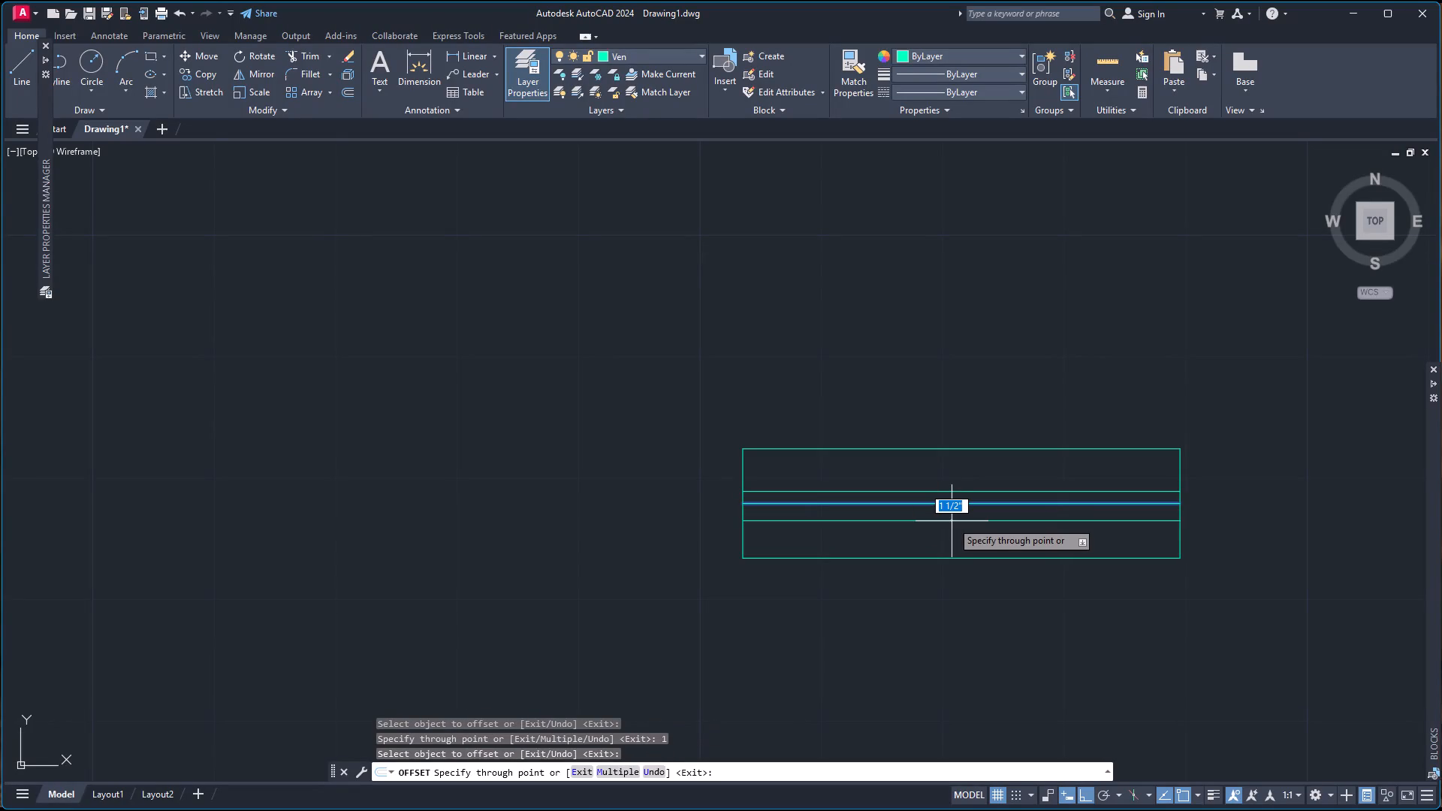
{"action": "key", "text": "1"}
{"action": "key", "text": "Return"}
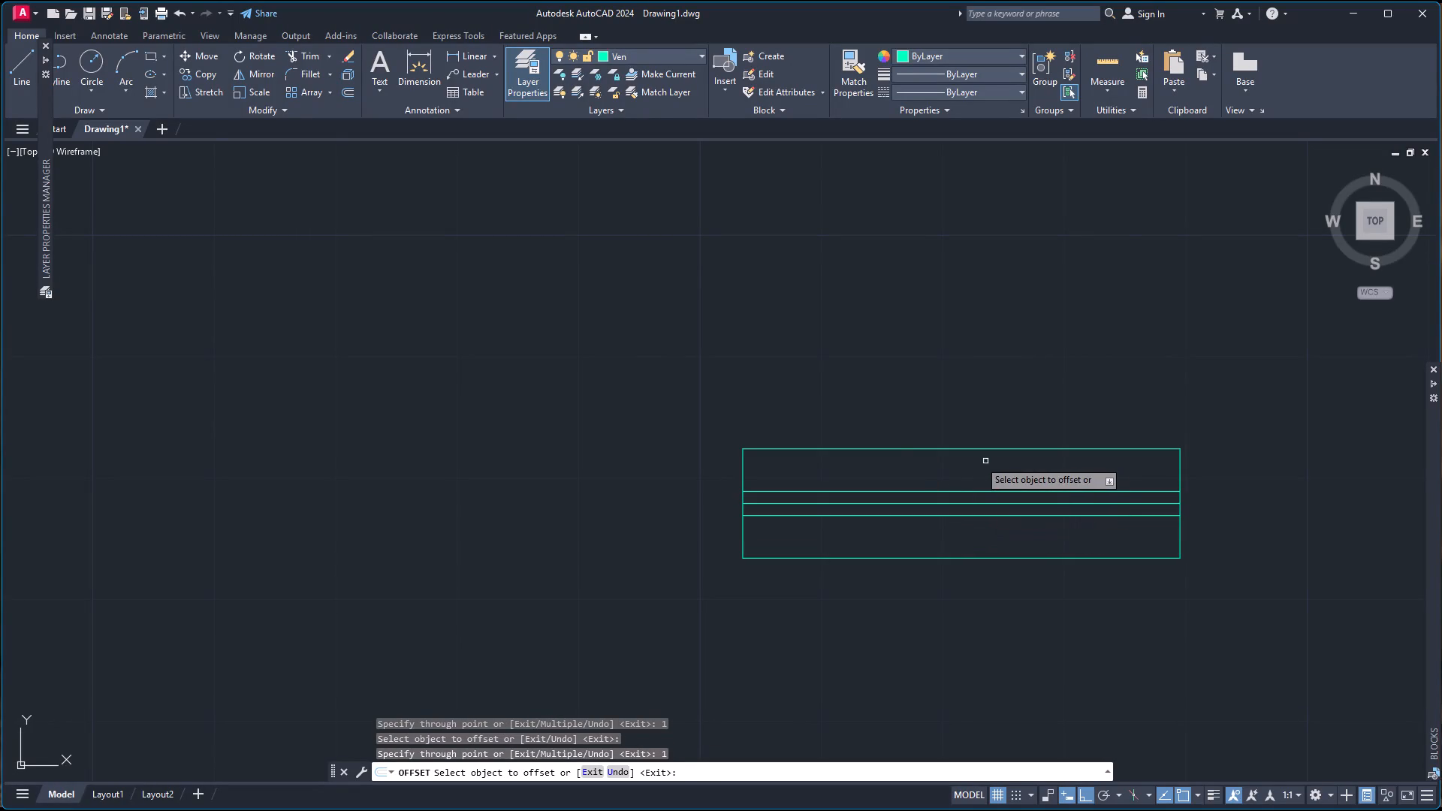
{"action": "key", "text": "Escape"}
Group the ventilator rectangle and its three horizontal lines into one object.
{"action": "left_click", "coordinate": [728, 404]}
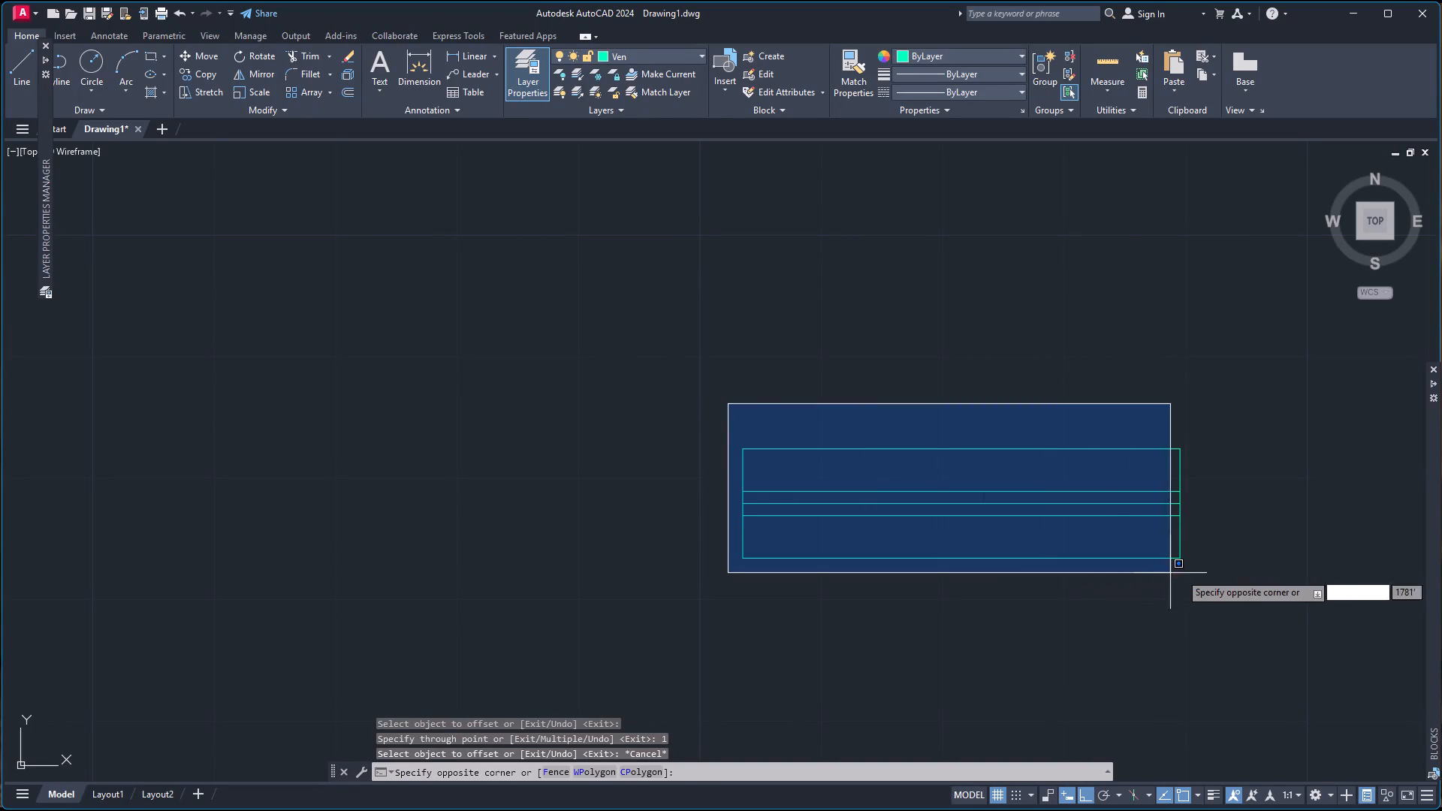
{"action": "left_click", "coordinate": [1215, 573]}
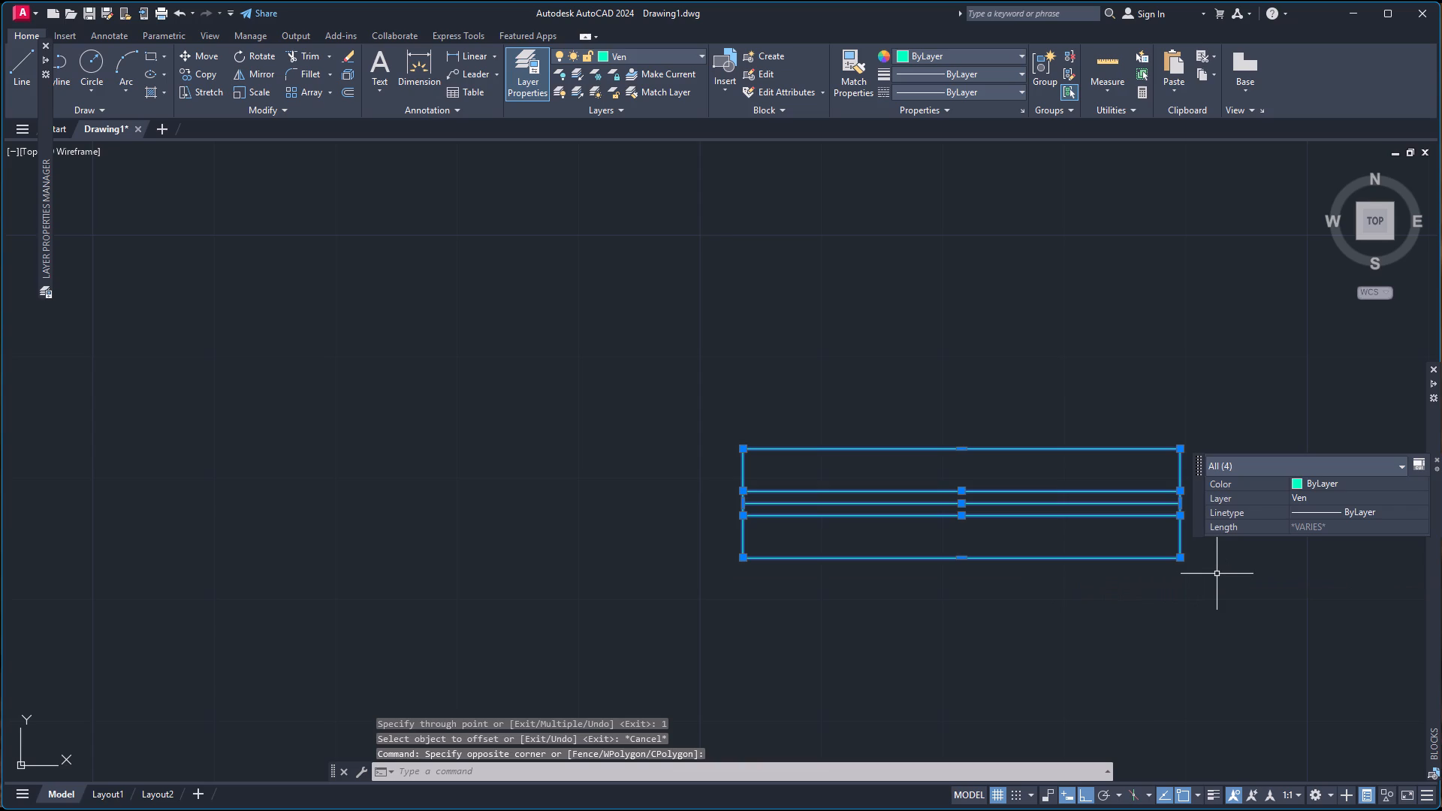
{"action": "key", "text": "g"}
{"action": "key", "text": "Return"}
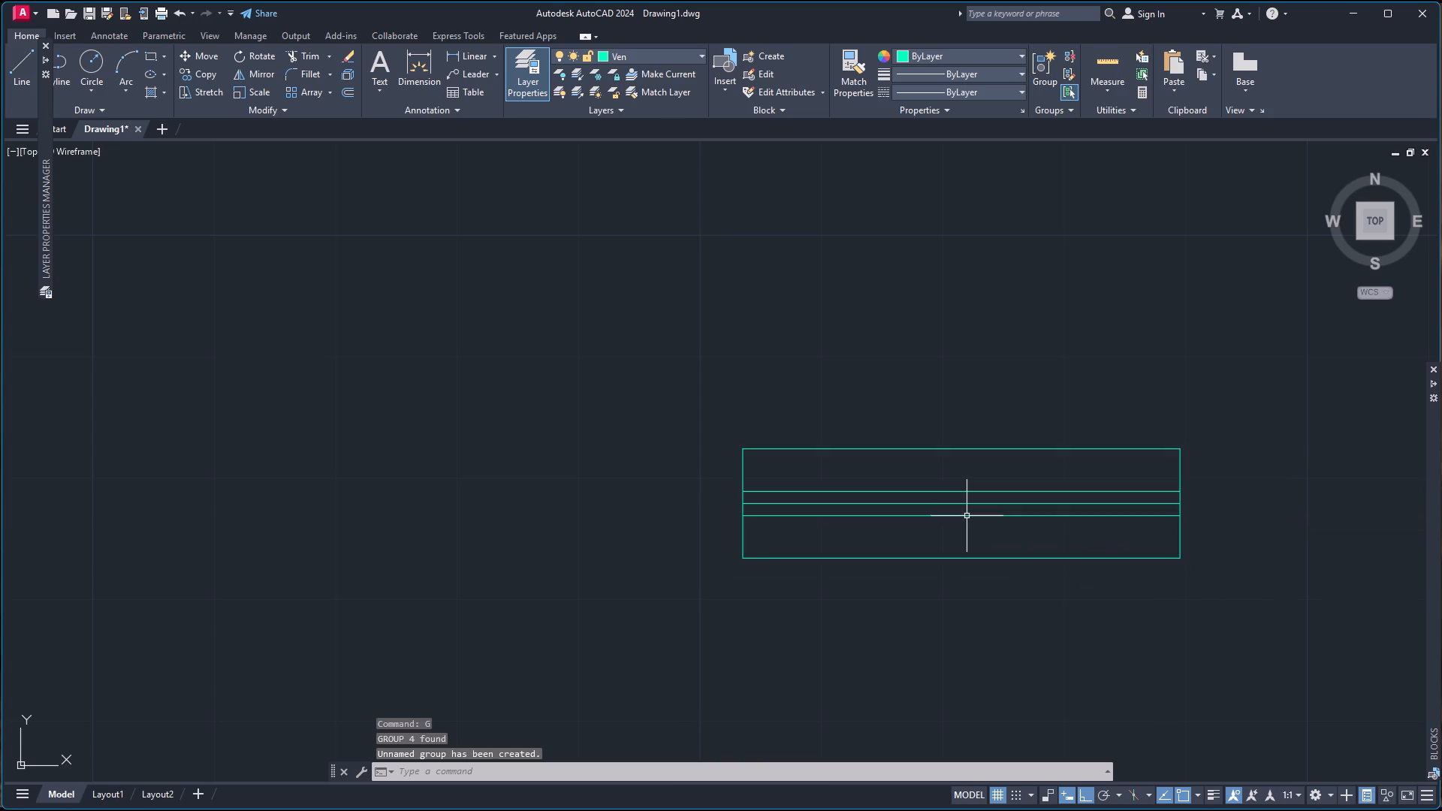
Rotate the ventilator group 90° to vertical about the midpoint of its bottom edge.
{"action": "left_click", "coordinate": [967, 516]}
{"action": "type", "text": "ro"}
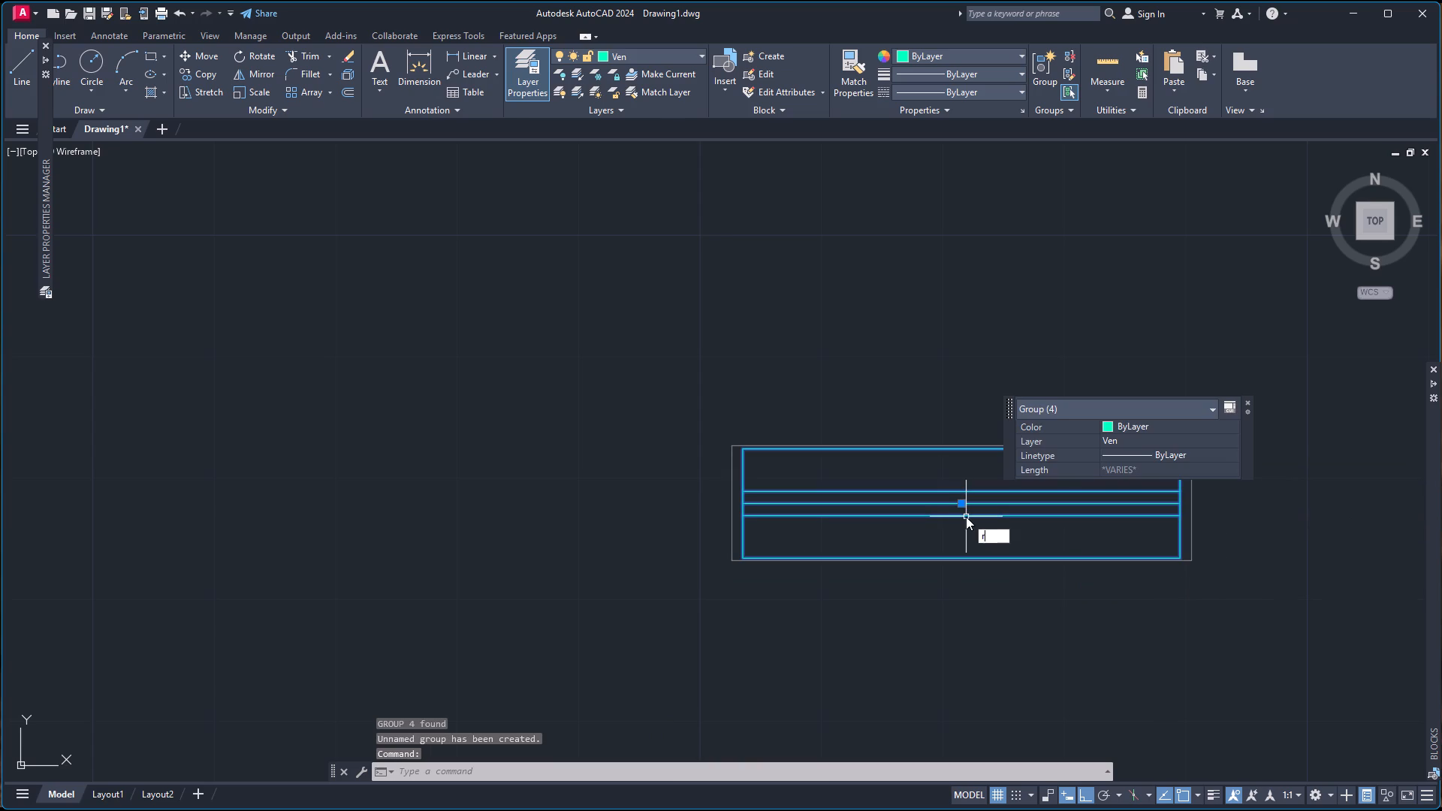
{"action": "key", "text": "Return"}
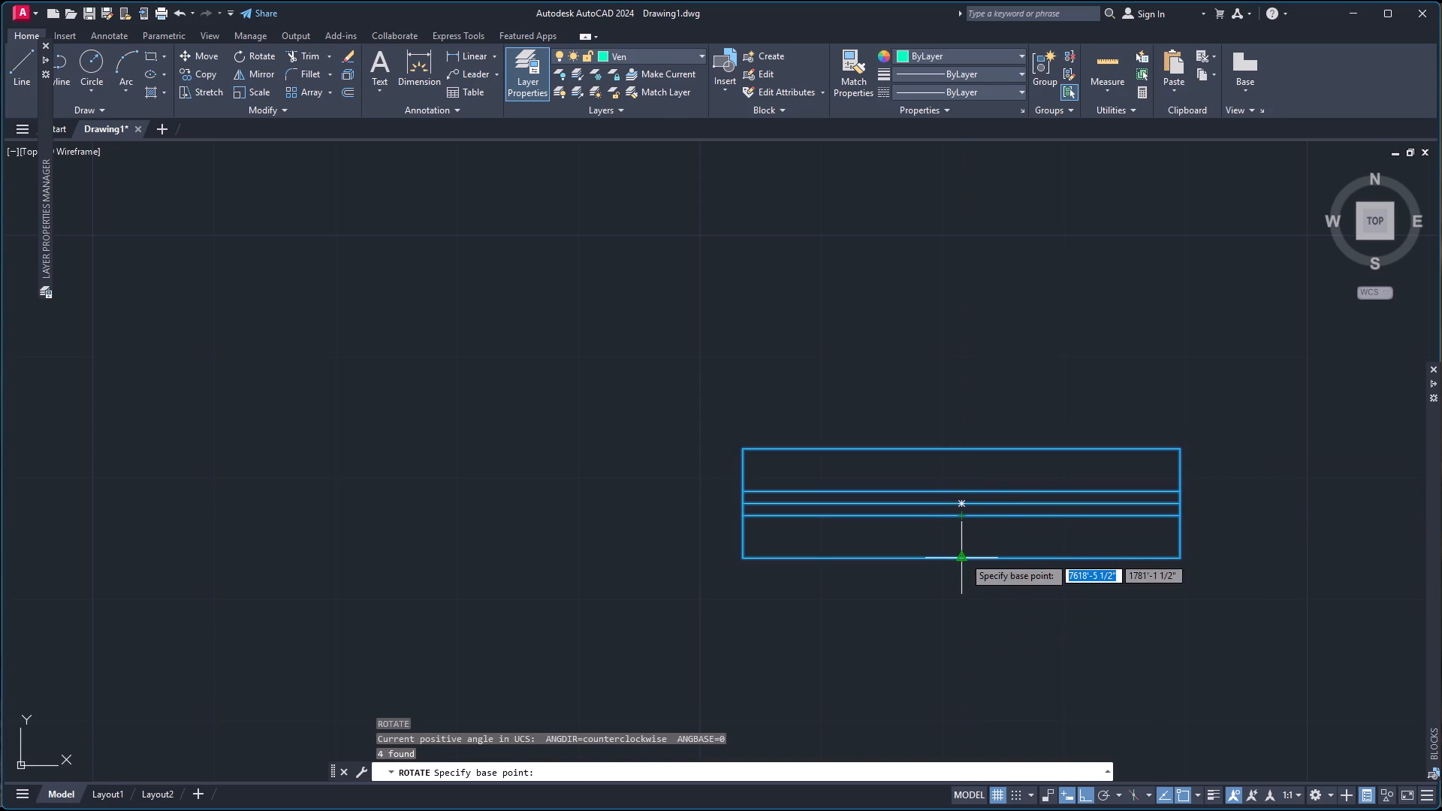
{"action": "left_click", "coordinate": [964, 556]}
{"action": "left_click", "coordinate": [963, 407]}
{"action": "scroll", "coordinate": [970, 438], "scroll_direction": "down", "scroll_amount": 3}
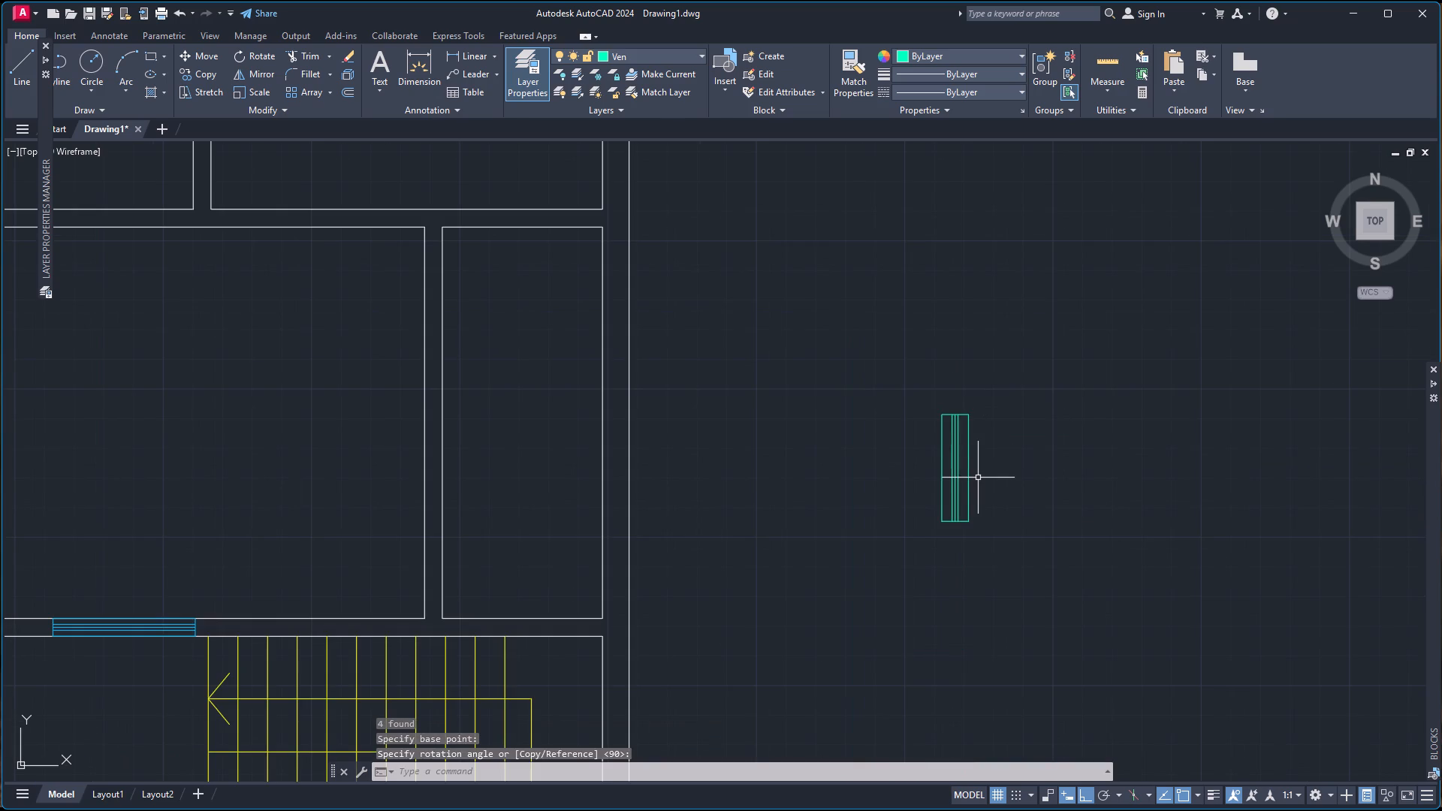
Copy the vertical ventilator by its left edge midpoint into the east outer wall, midway between the small room's two inner east corners.
{"action": "left_click", "coordinate": [928, 393]}
{"action": "left_click", "coordinate": [1010, 554]}
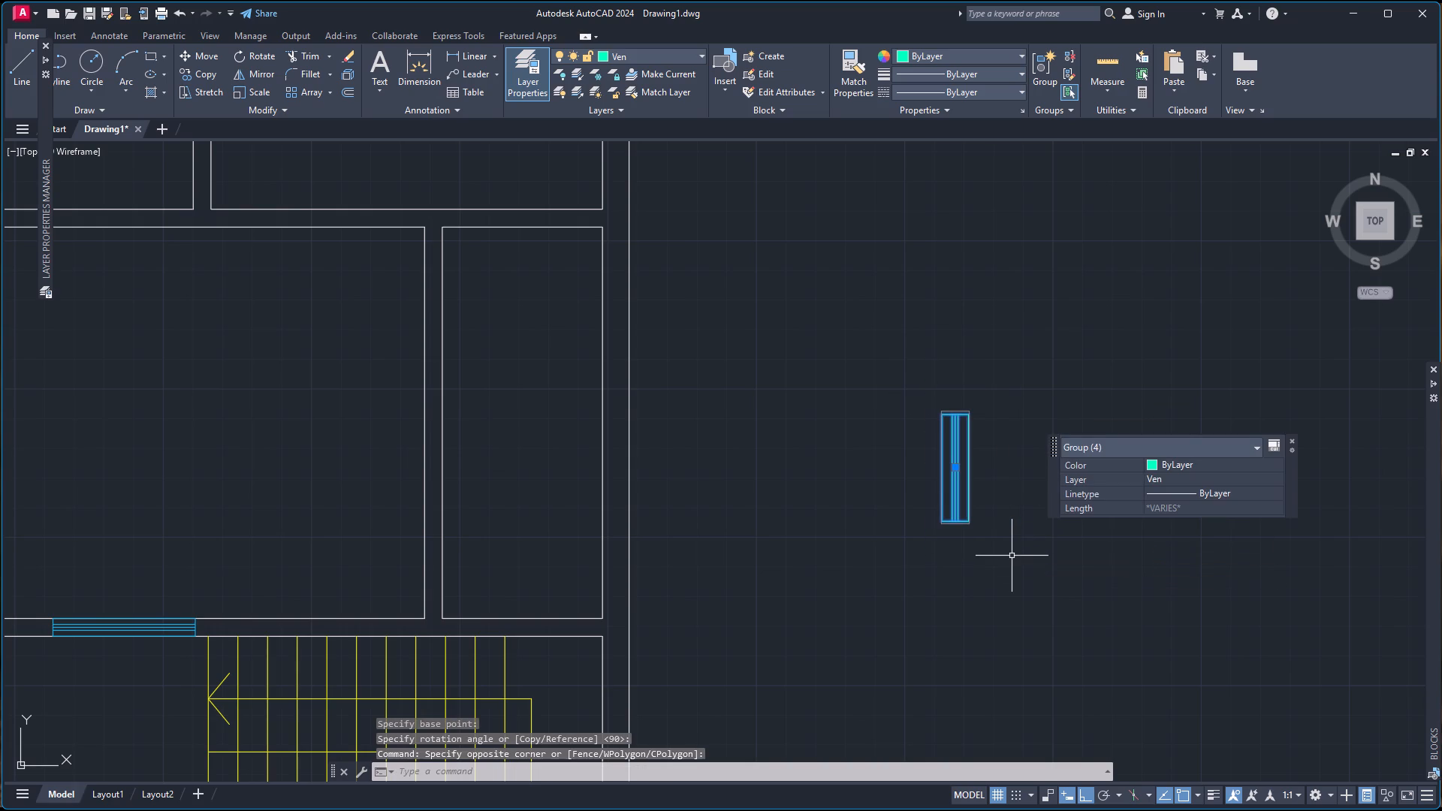
{"action": "scroll", "coordinate": [973, 422], "scroll_direction": "down", "scroll_amount": 4}
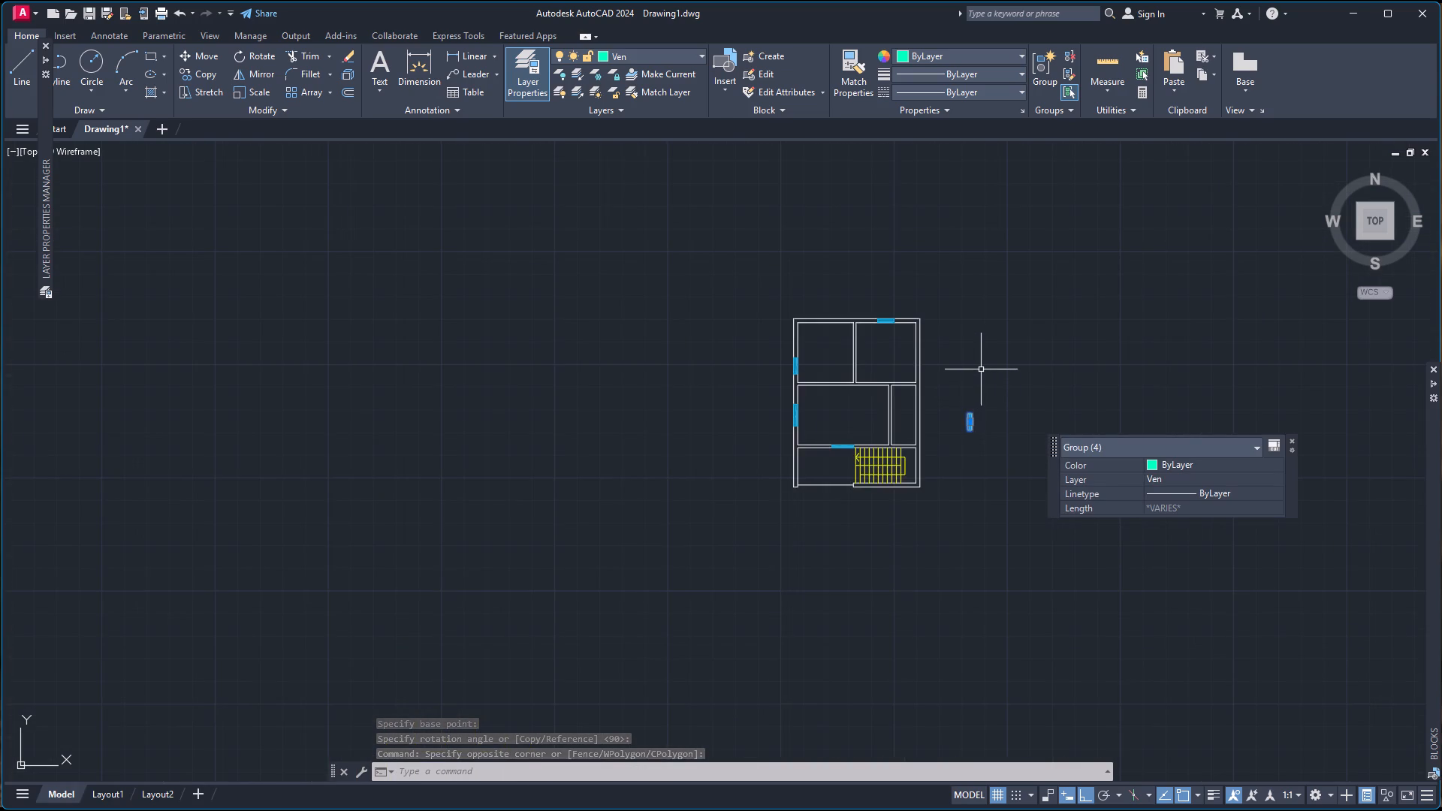
{"action": "scroll", "coordinate": [981, 369], "scroll_direction": "up", "scroll_amount": 1}
{"action": "key", "text": "c"}
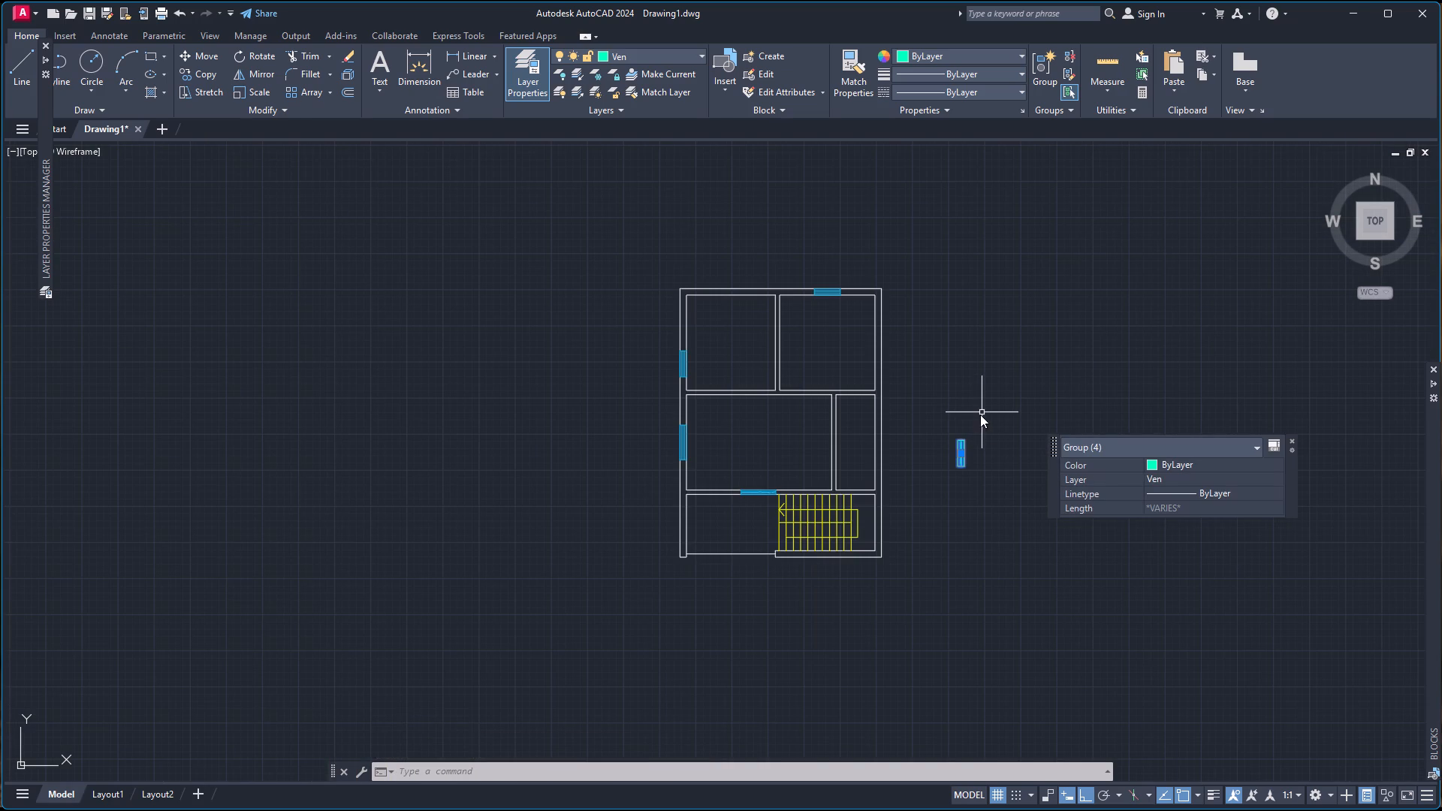
{"action": "key", "text": "o"}
{"action": "key", "text": "Return"}
{"action": "scroll", "coordinate": [904, 456], "scroll_direction": "up", "scroll_amount": 2}
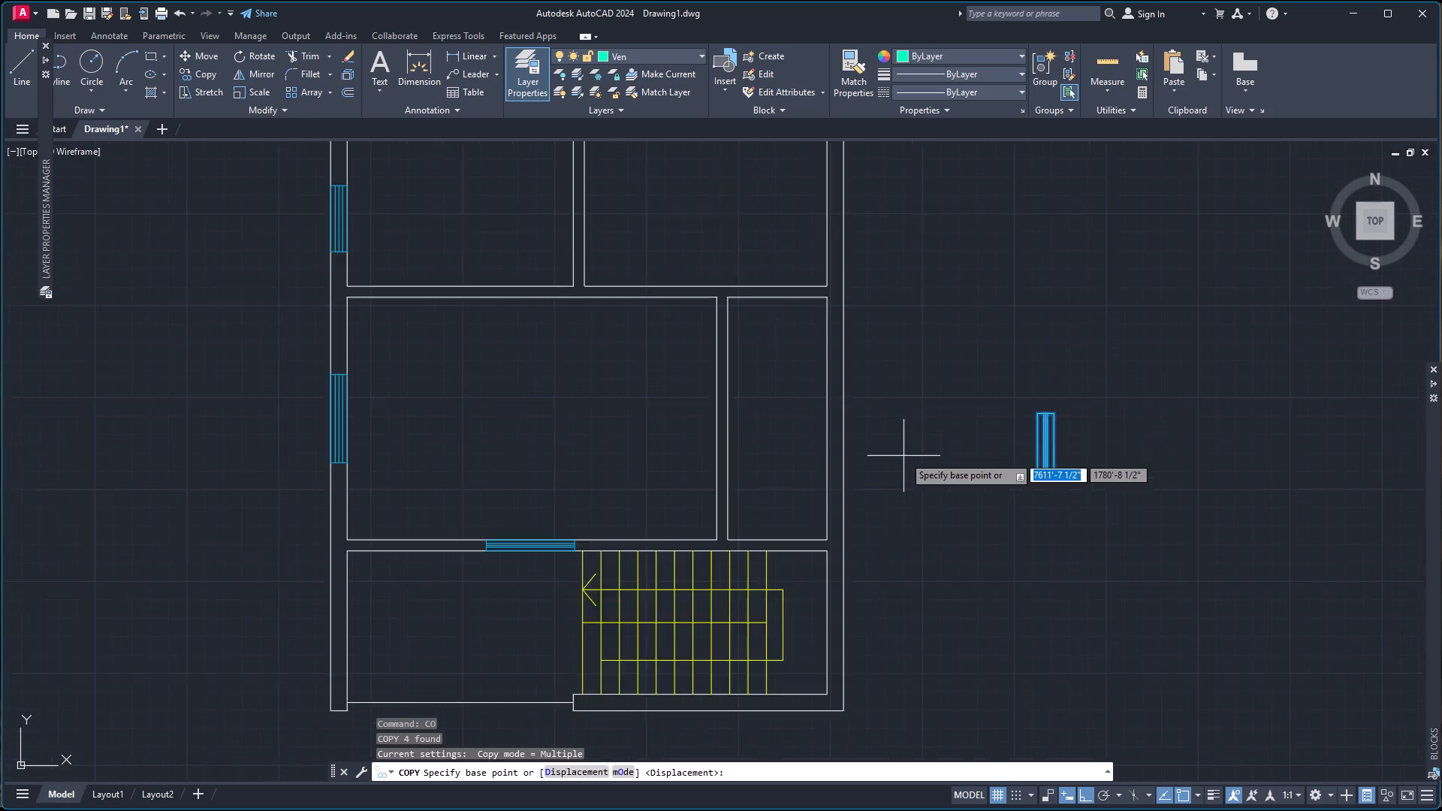
{"action": "scroll", "coordinate": [904, 456], "scroll_direction": "up", "scroll_amount": 1}
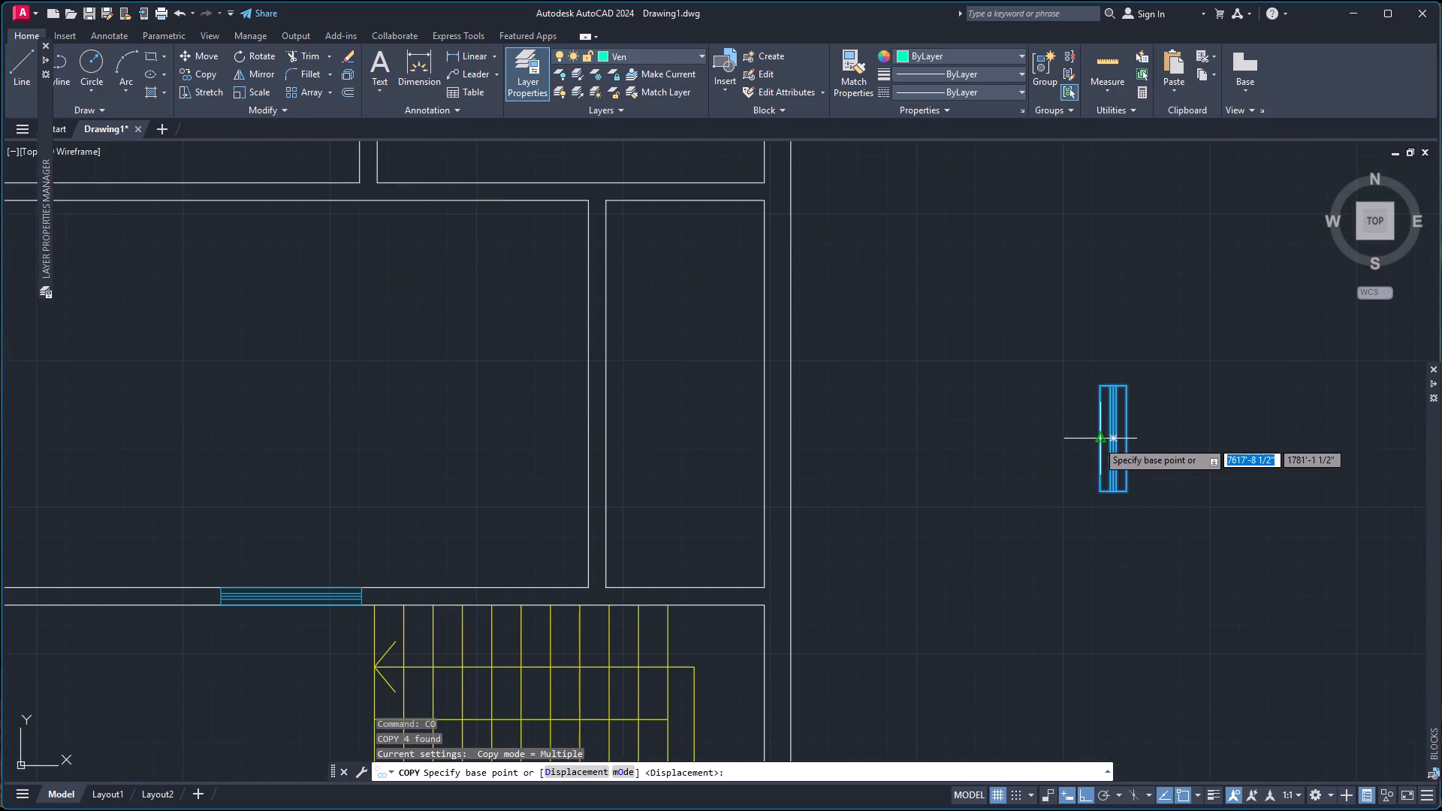
{"action": "left_click", "coordinate": [1099, 439]}
{"action": "right_click", "coordinate": [723, 243]}
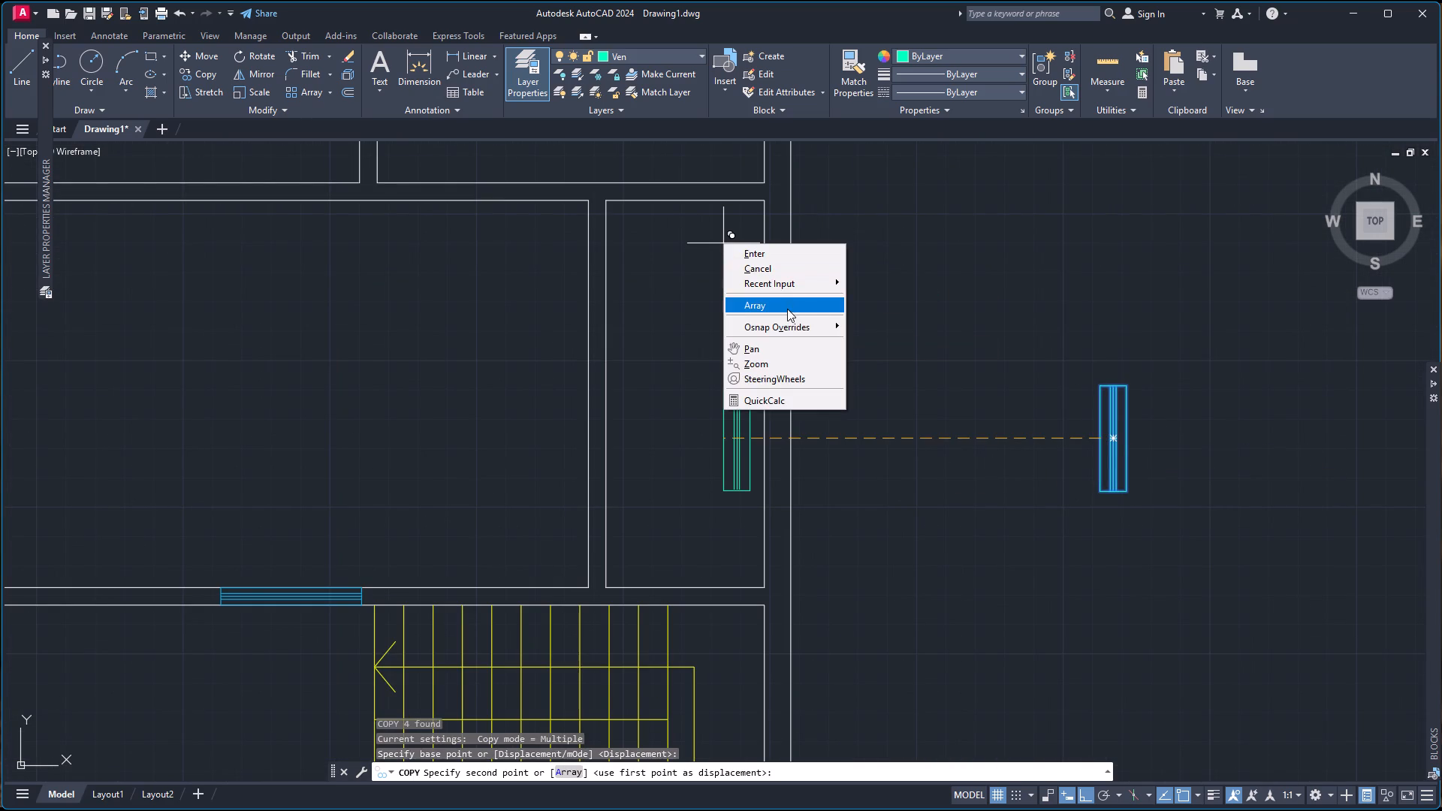
{"action": "left_click", "coordinate": [910, 354]}
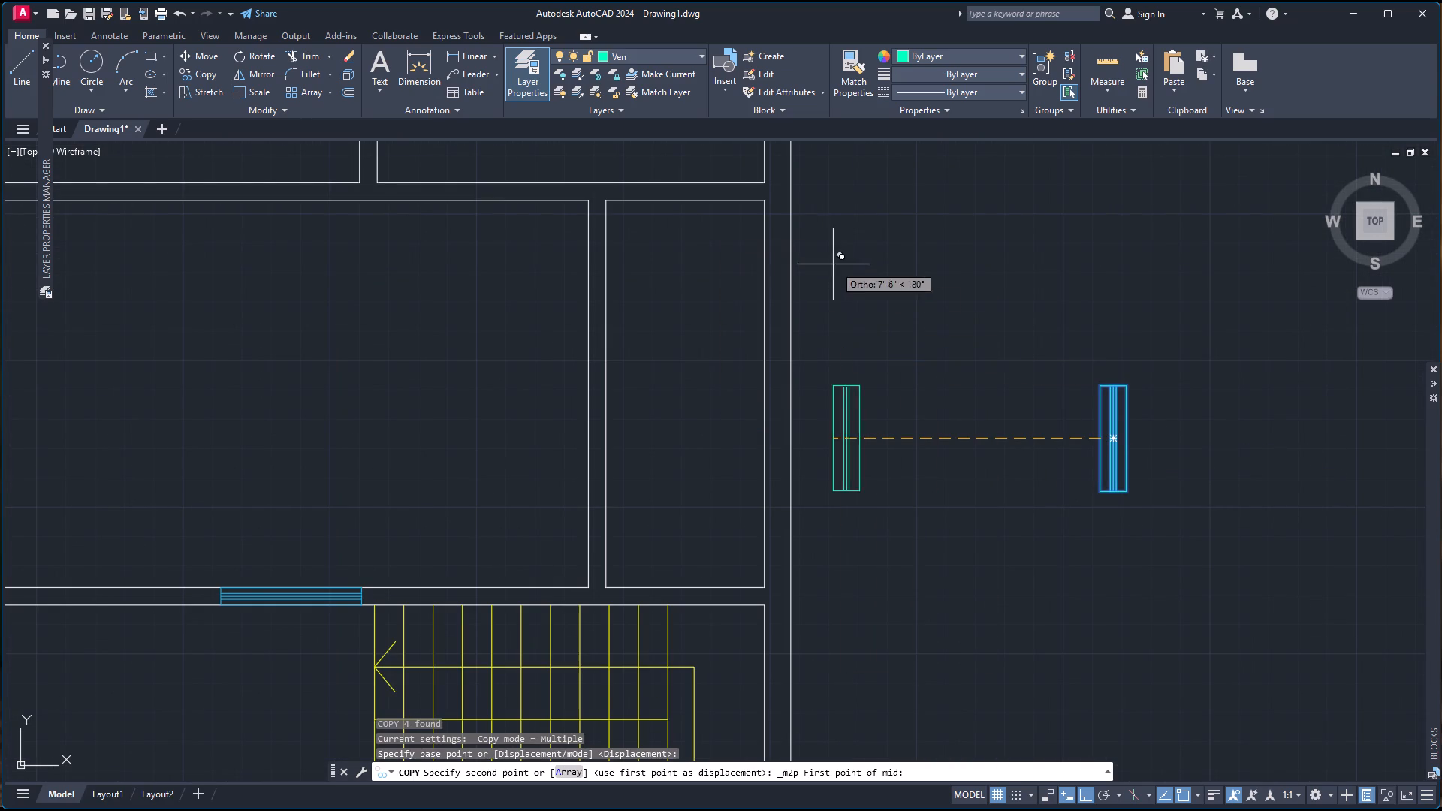
{"action": "left_click", "coordinate": [762, 202]}
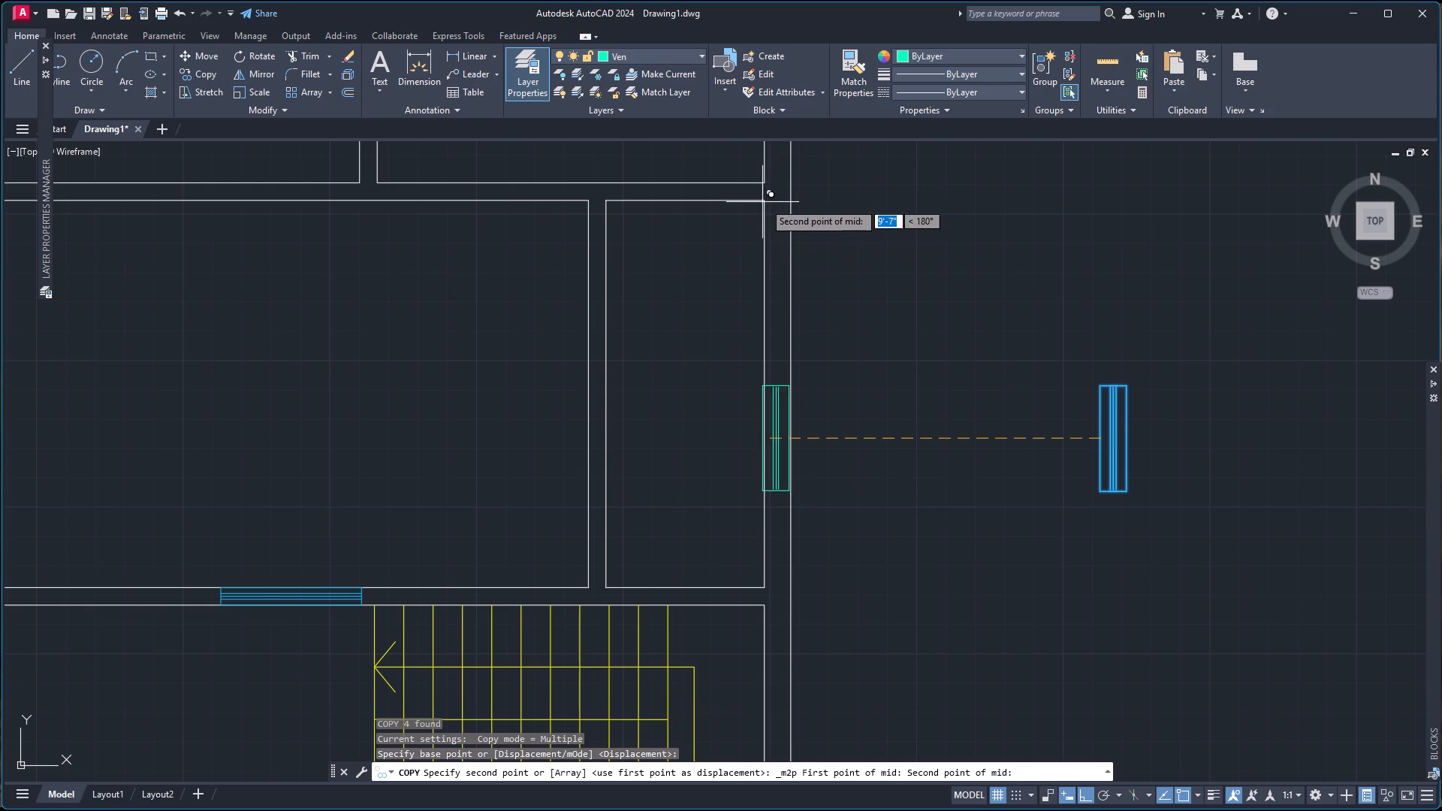
{"action": "left_click", "coordinate": [762, 585]}
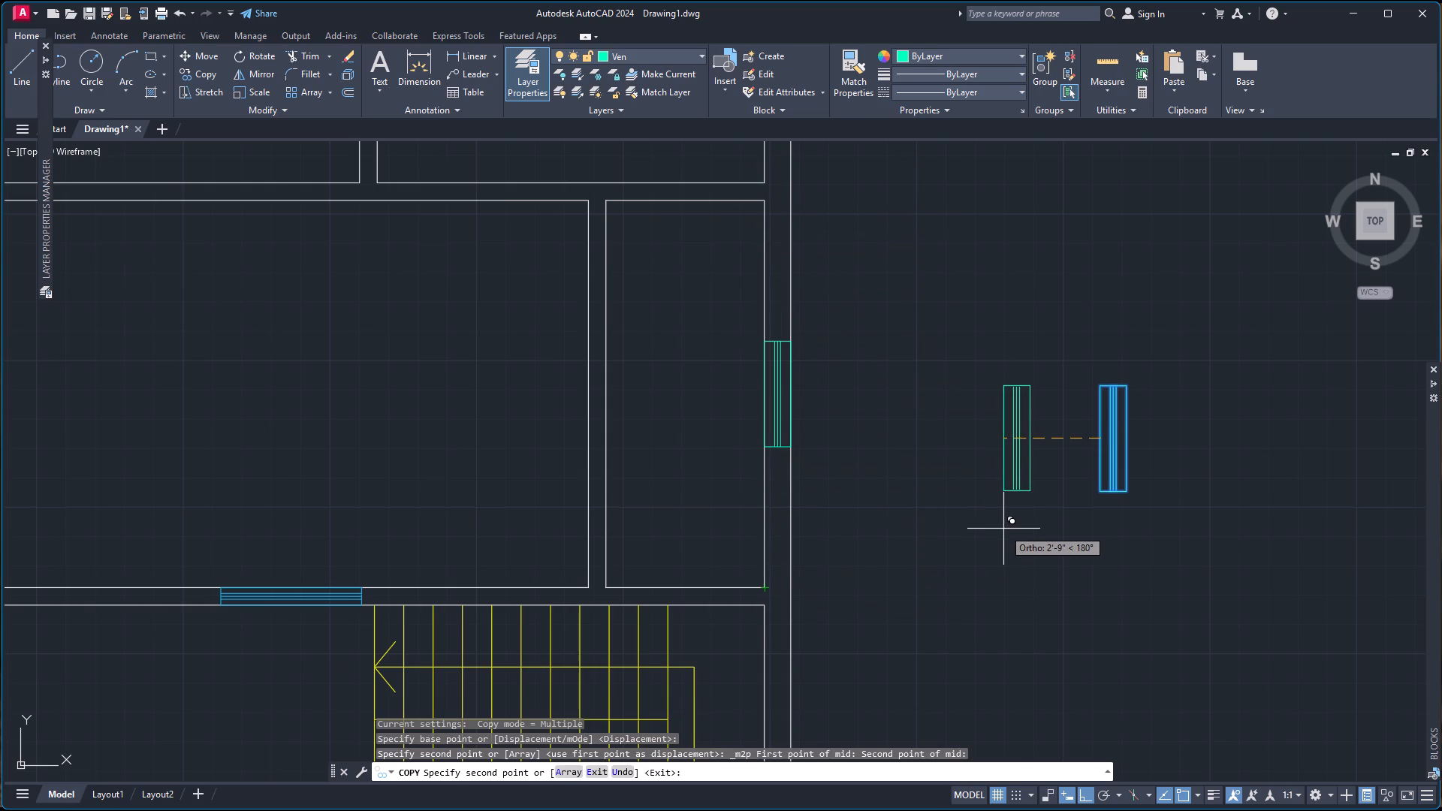
{"action": "key", "text": "Escape"}
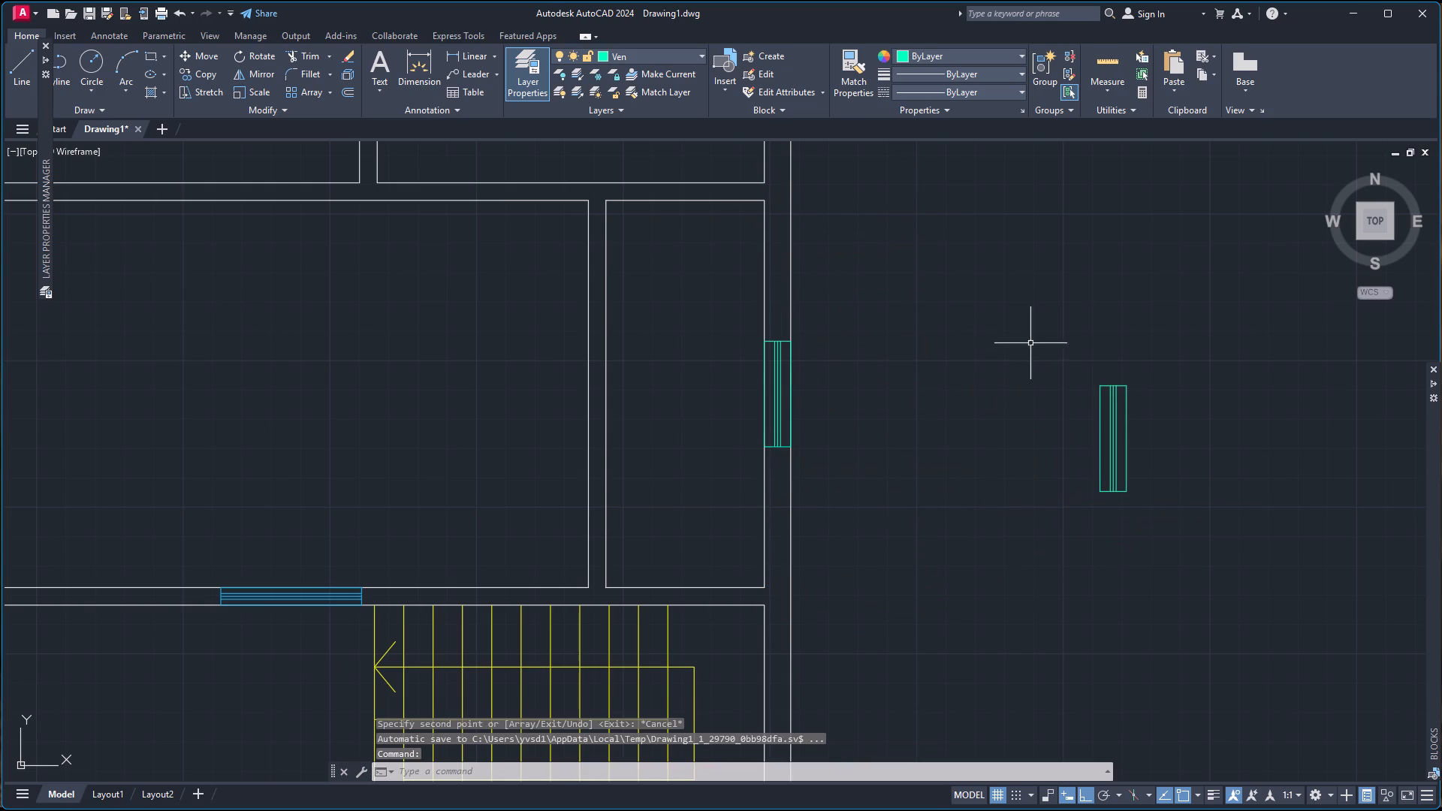
Delete the original ventilator group outside the floor plan.
{"action": "left_click", "coordinate": [1042, 330]}
{"action": "left_click", "coordinate": [1155, 556]}
{"action": "key", "text": "Delete"}
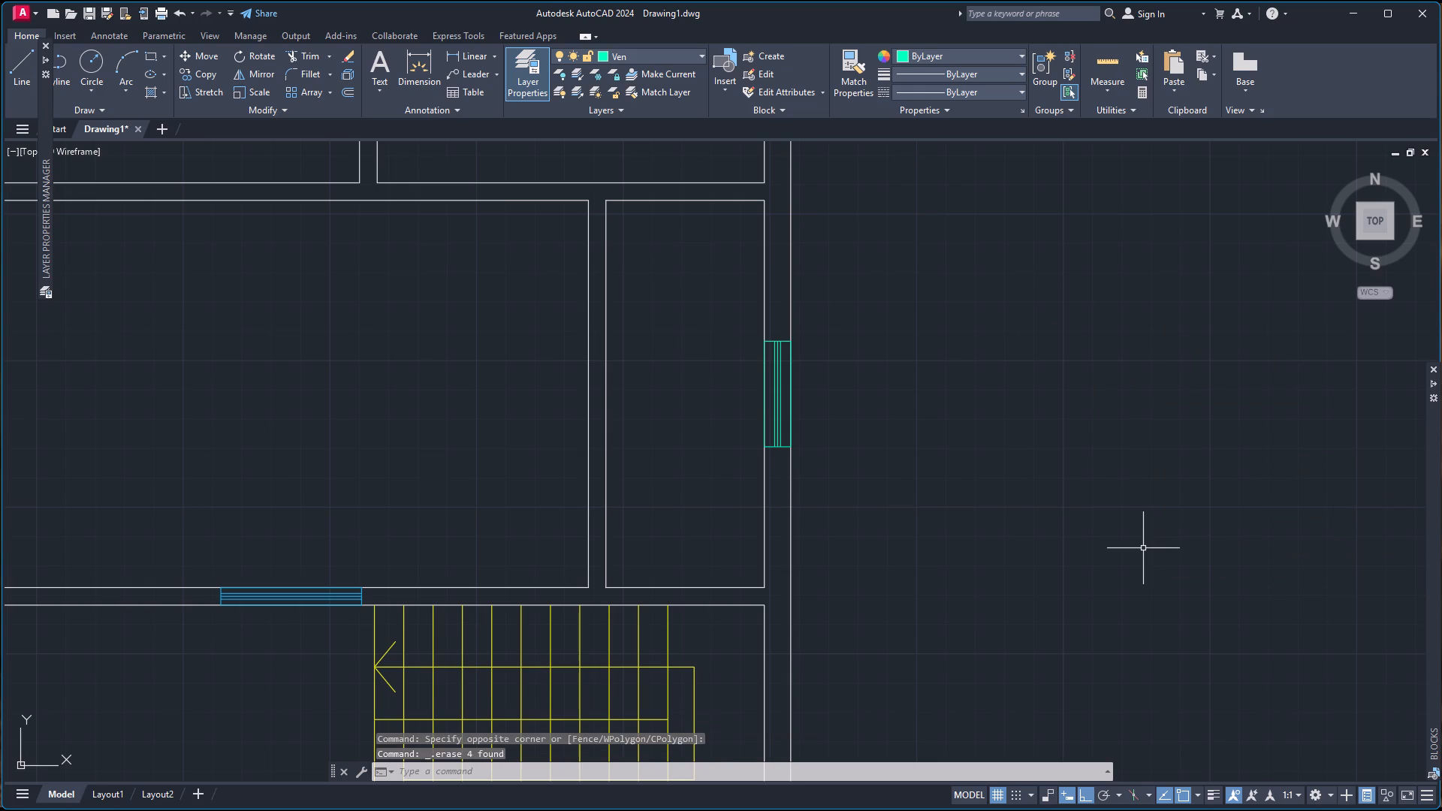
Move the ventilator straight down along the east outer wall, toward the small room's lower corner.
{"action": "left_click", "coordinate": [779, 393]}
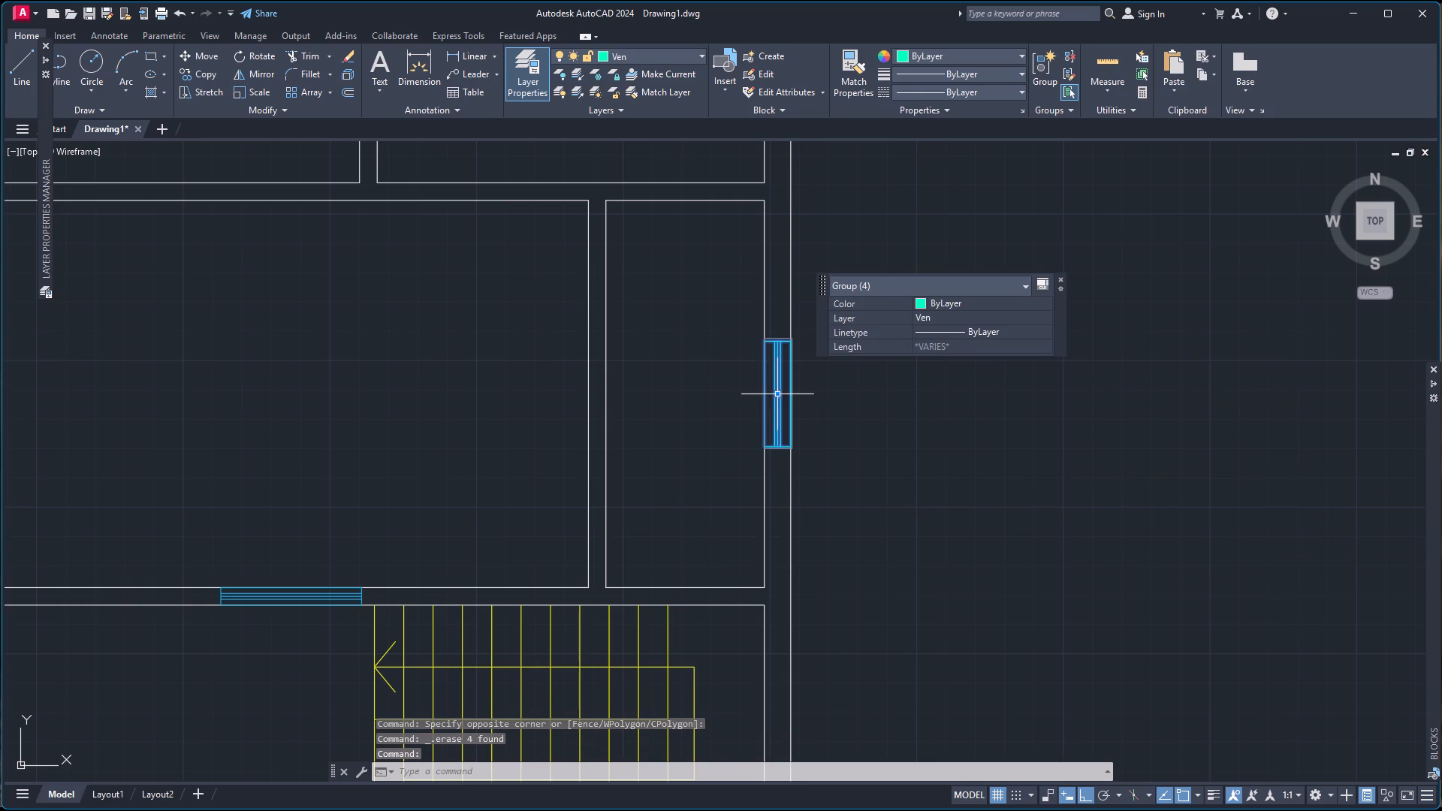
{"action": "key", "text": "m"}
{"action": "key", "text": "Return"}
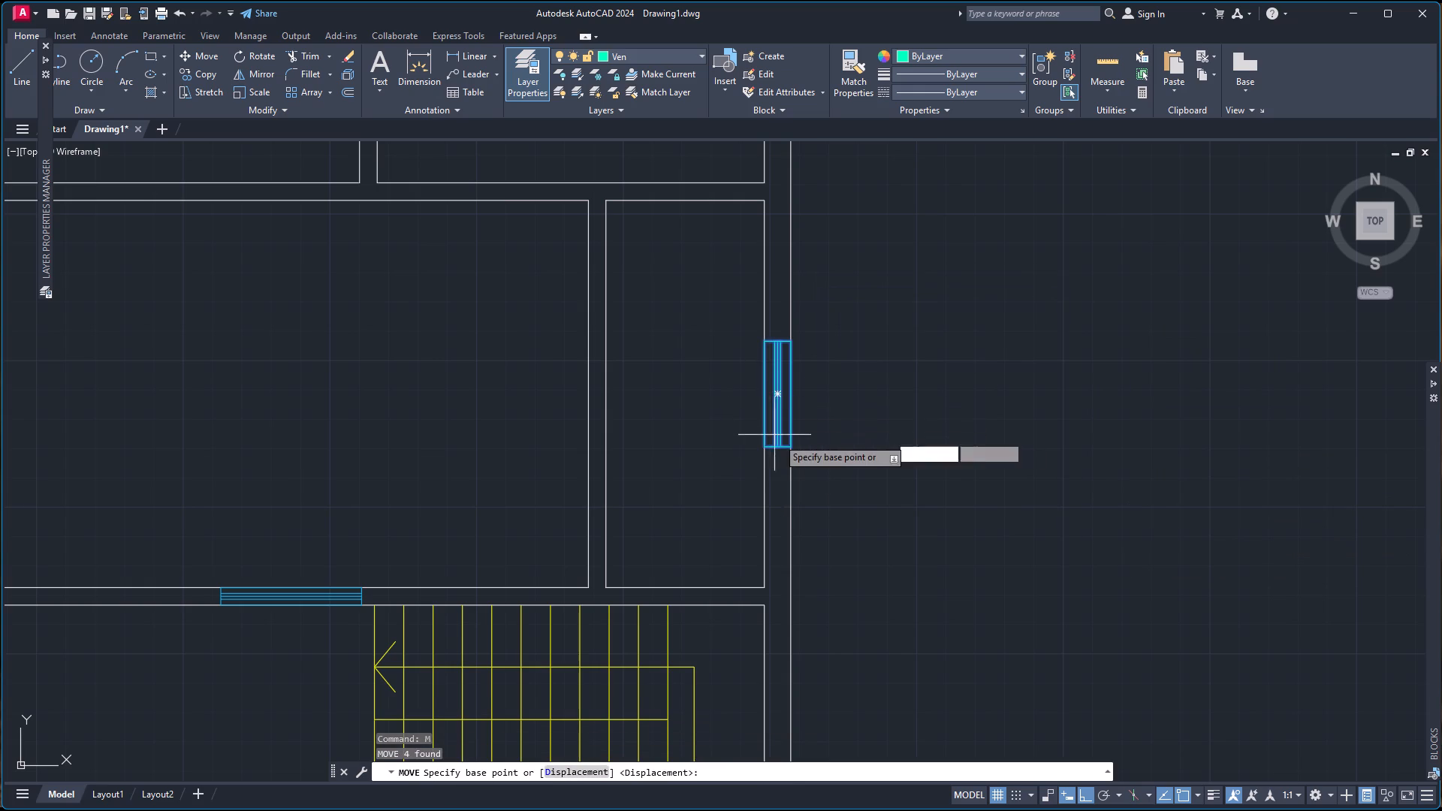
{"action": "scroll", "coordinate": [780, 442], "scroll_direction": "up", "scroll_amount": 2}
{"action": "left_click", "coordinate": [806, 454]}
{"action": "scroll", "coordinate": [805, 571], "scroll_direction": "down", "scroll_amount": 2}
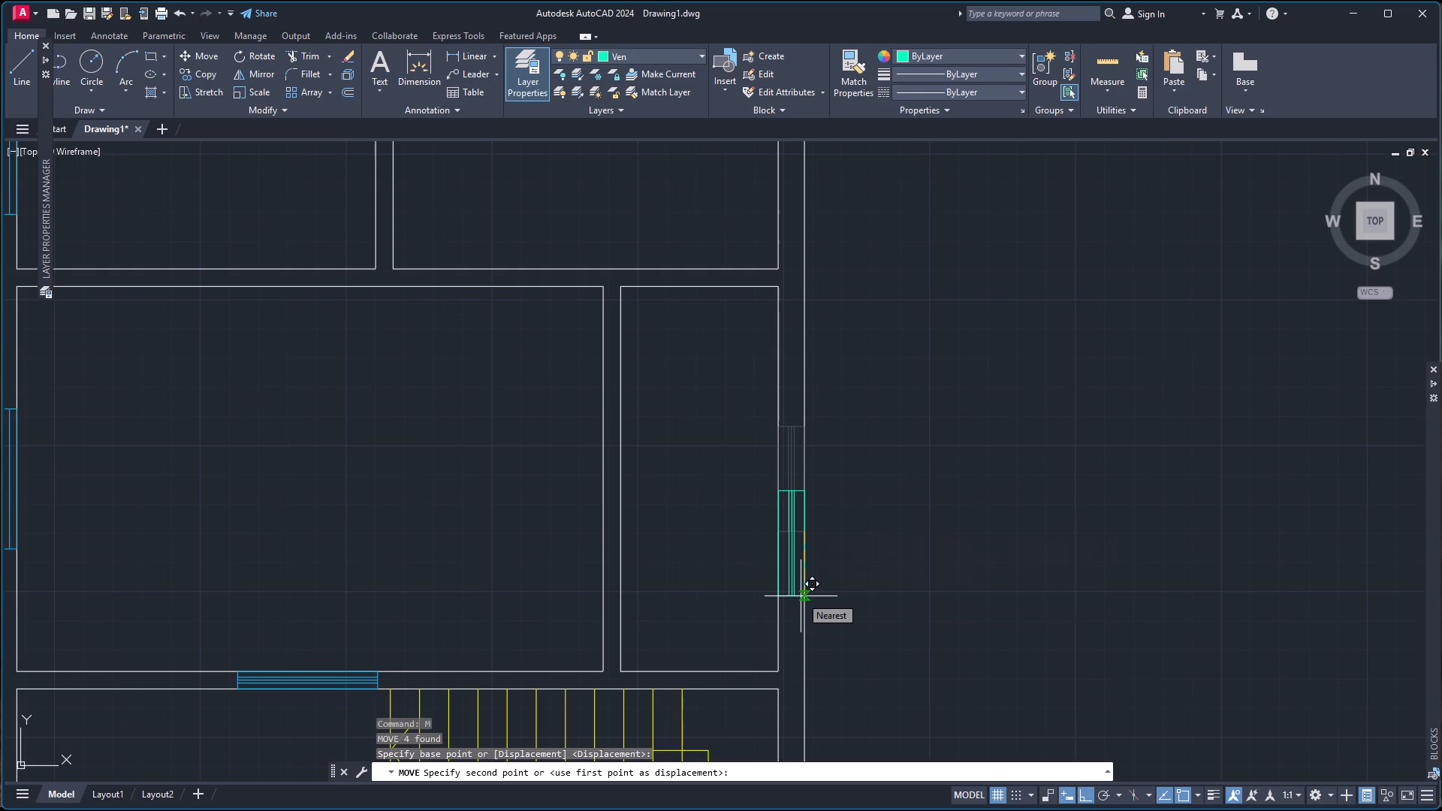
{"action": "left_click", "coordinate": [801, 596]}
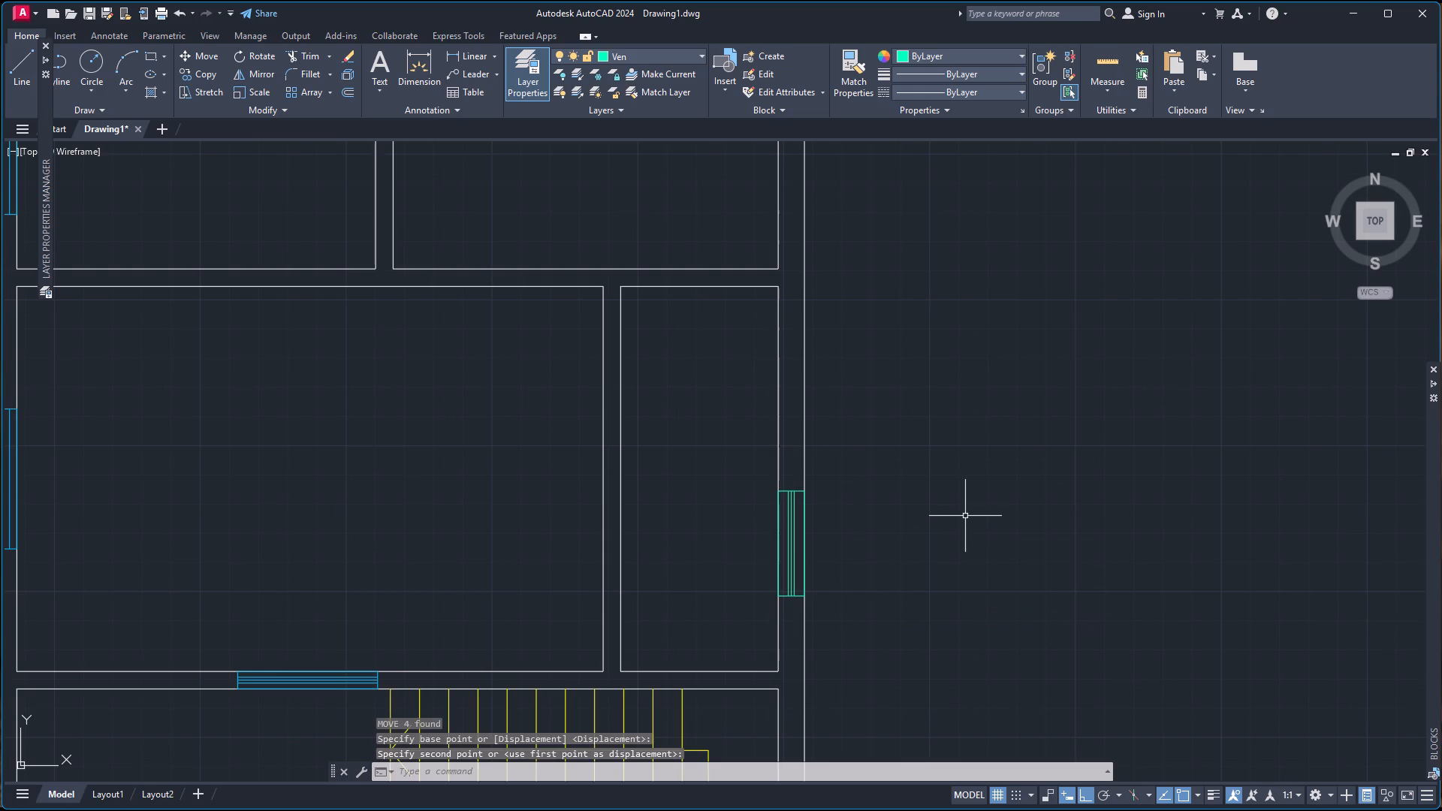
Make layer 0 the current layer.
{"action": "scroll", "coordinate": [888, 456], "scroll_direction": "down", "scroll_amount": 4}
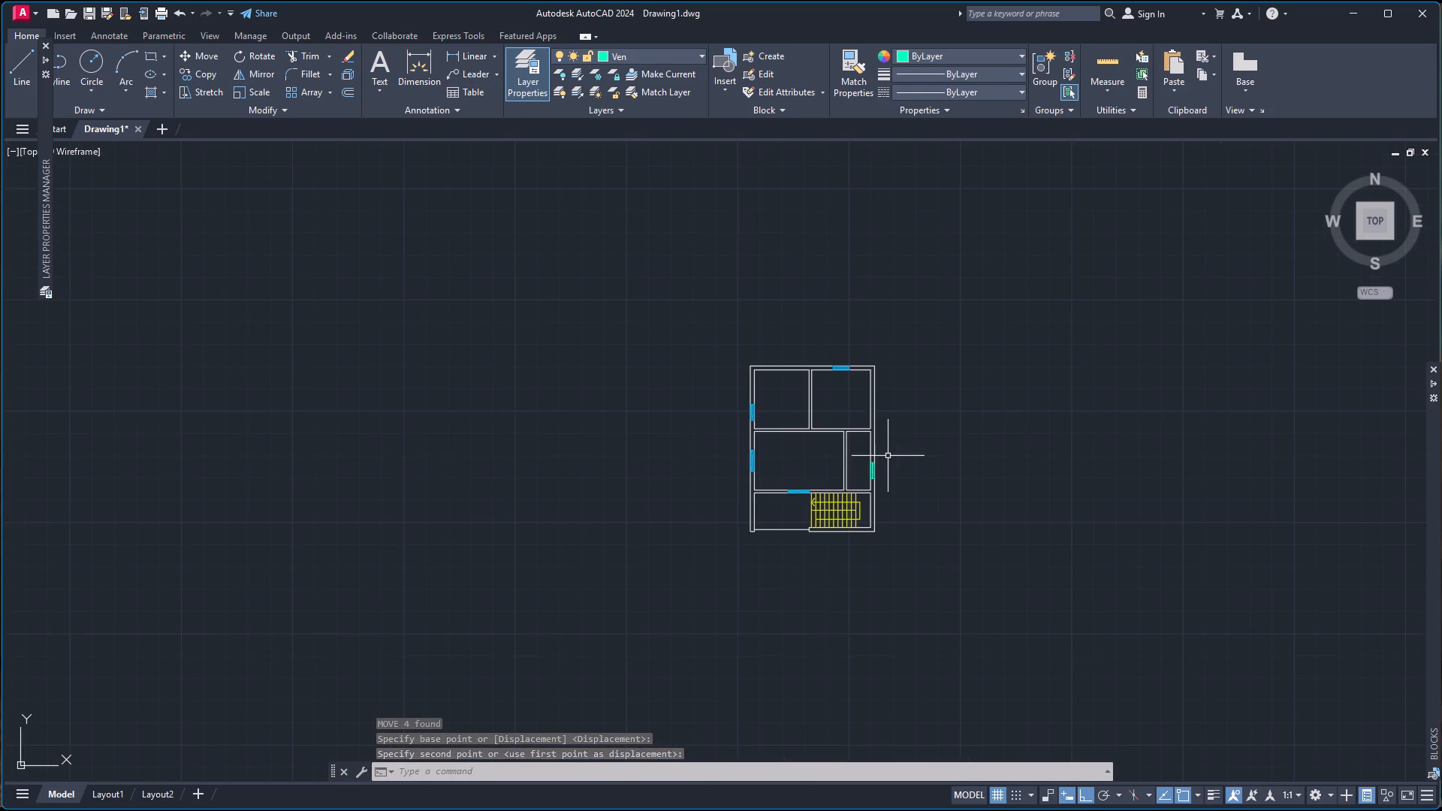
{"action": "scroll", "coordinate": [837, 469], "scroll_direction": "up", "scroll_amount": 2}
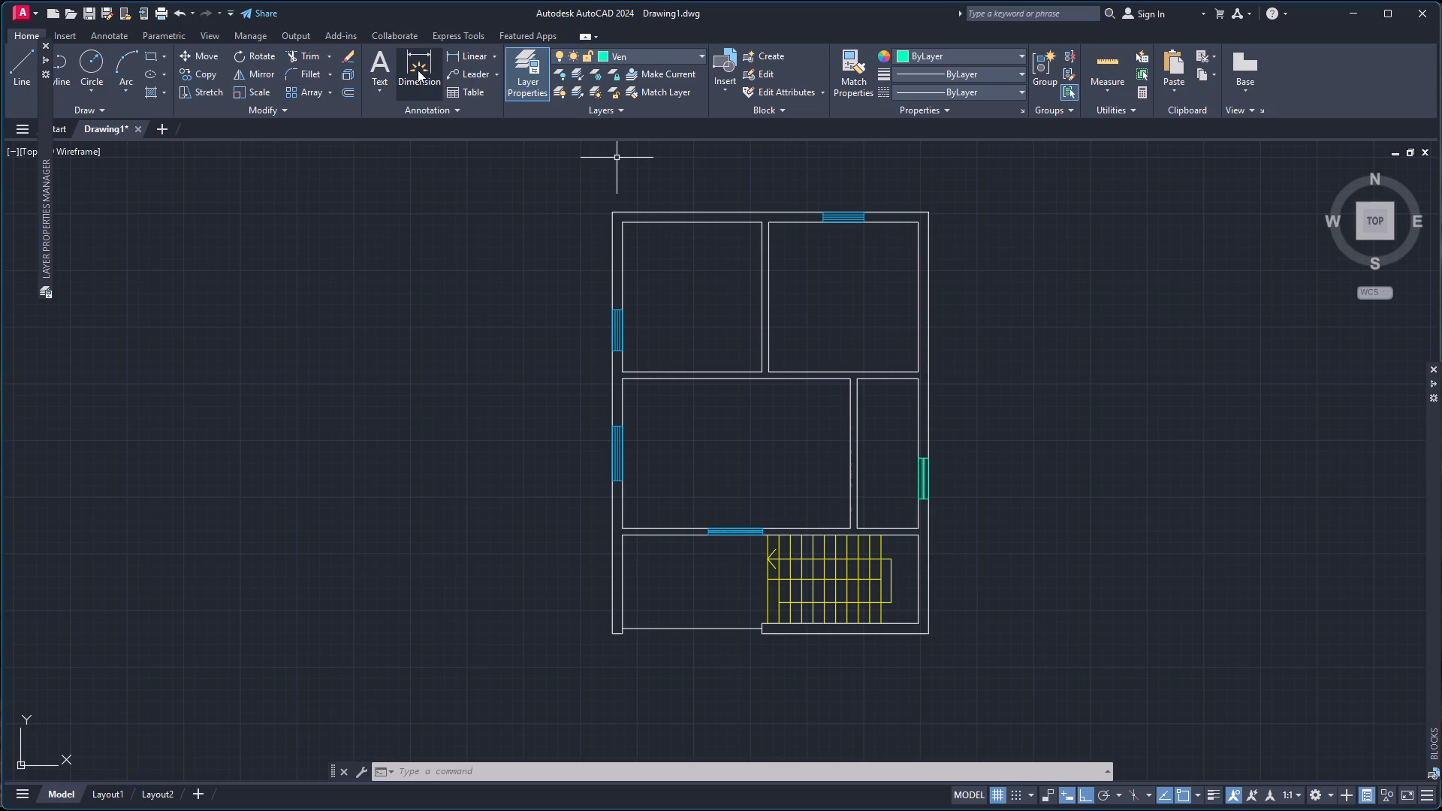
{"action": "left_click", "coordinate": [647, 57]}
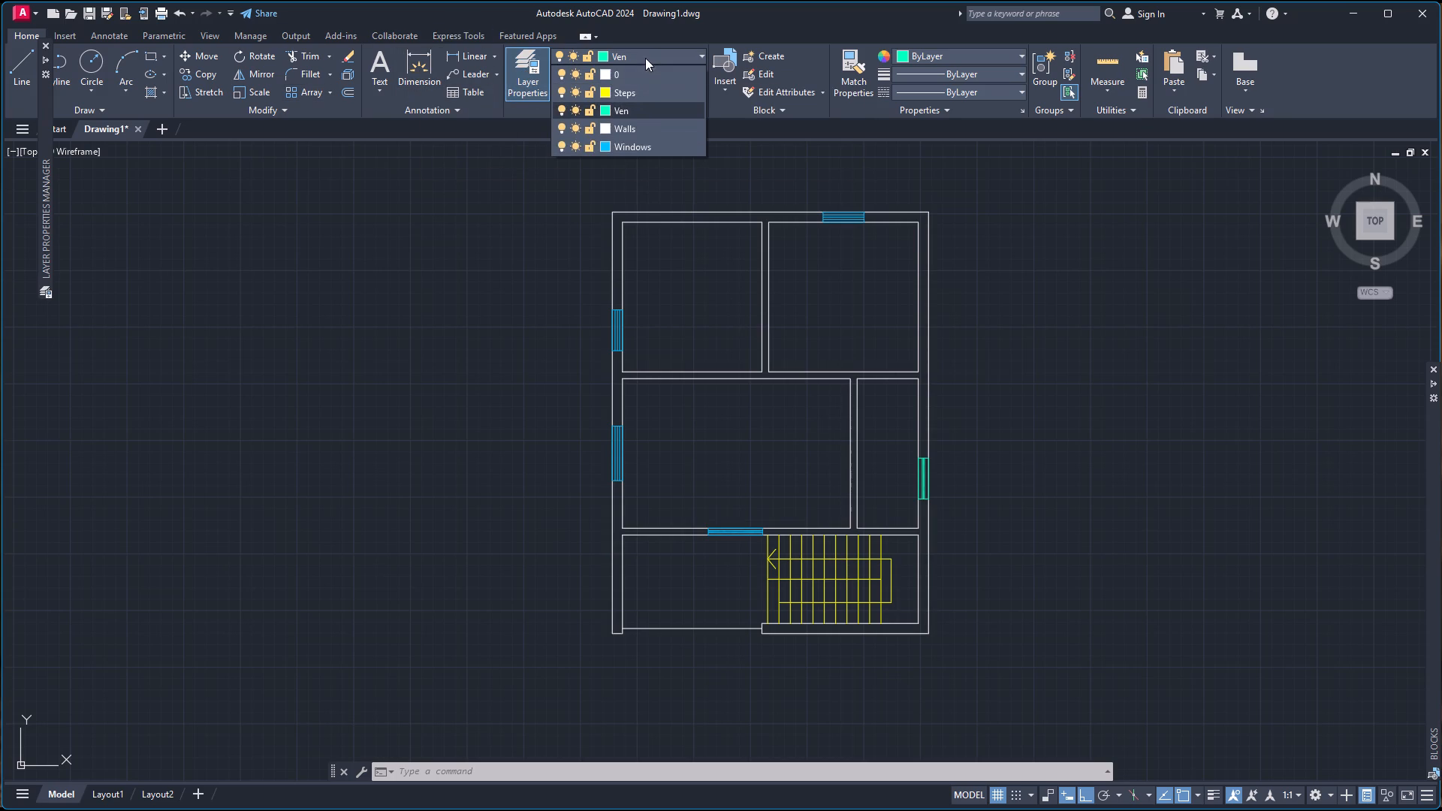
{"action": "left_click", "coordinate": [622, 73]}
Draw a rectangle about 3' wide by 1'-9" high in the large middle room, above its bottom-wall window.
{"action": "scroll", "coordinate": [769, 462], "scroll_direction": "up", "scroll_amount": 1}
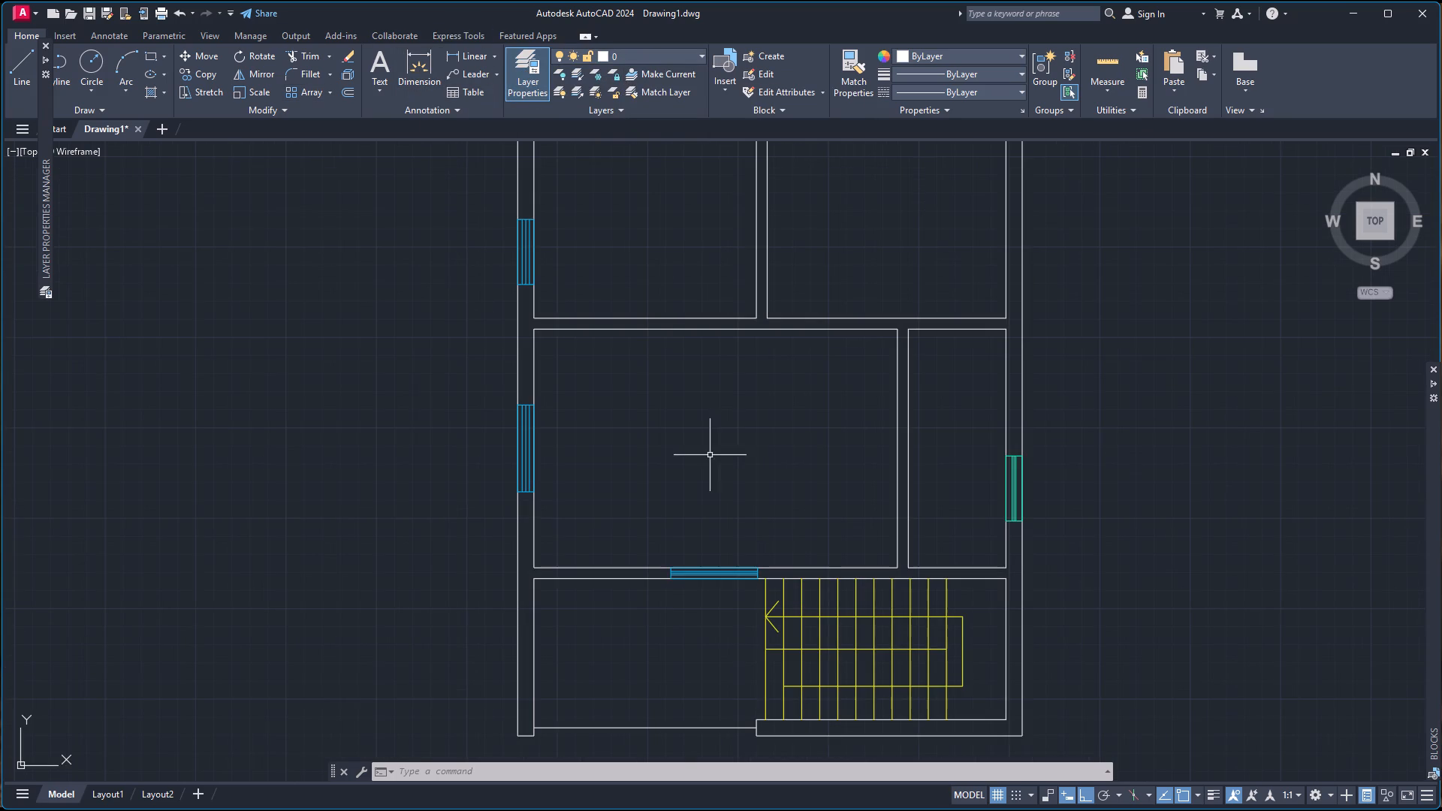
{"action": "type", "text": "rec"}
{"action": "key", "text": "Return"}
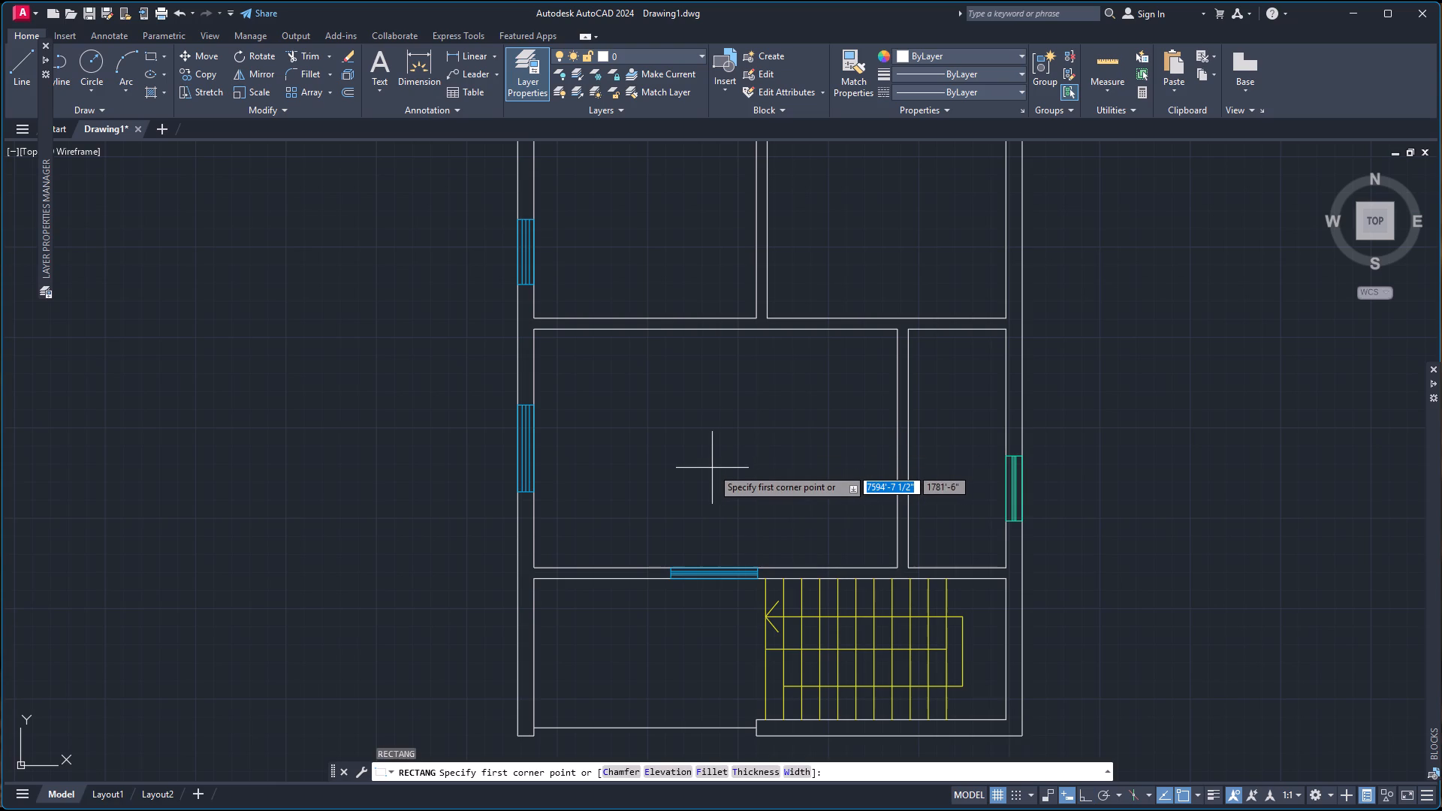
{"action": "scroll", "coordinate": [712, 470], "scroll_direction": "up", "scroll_amount": 2}
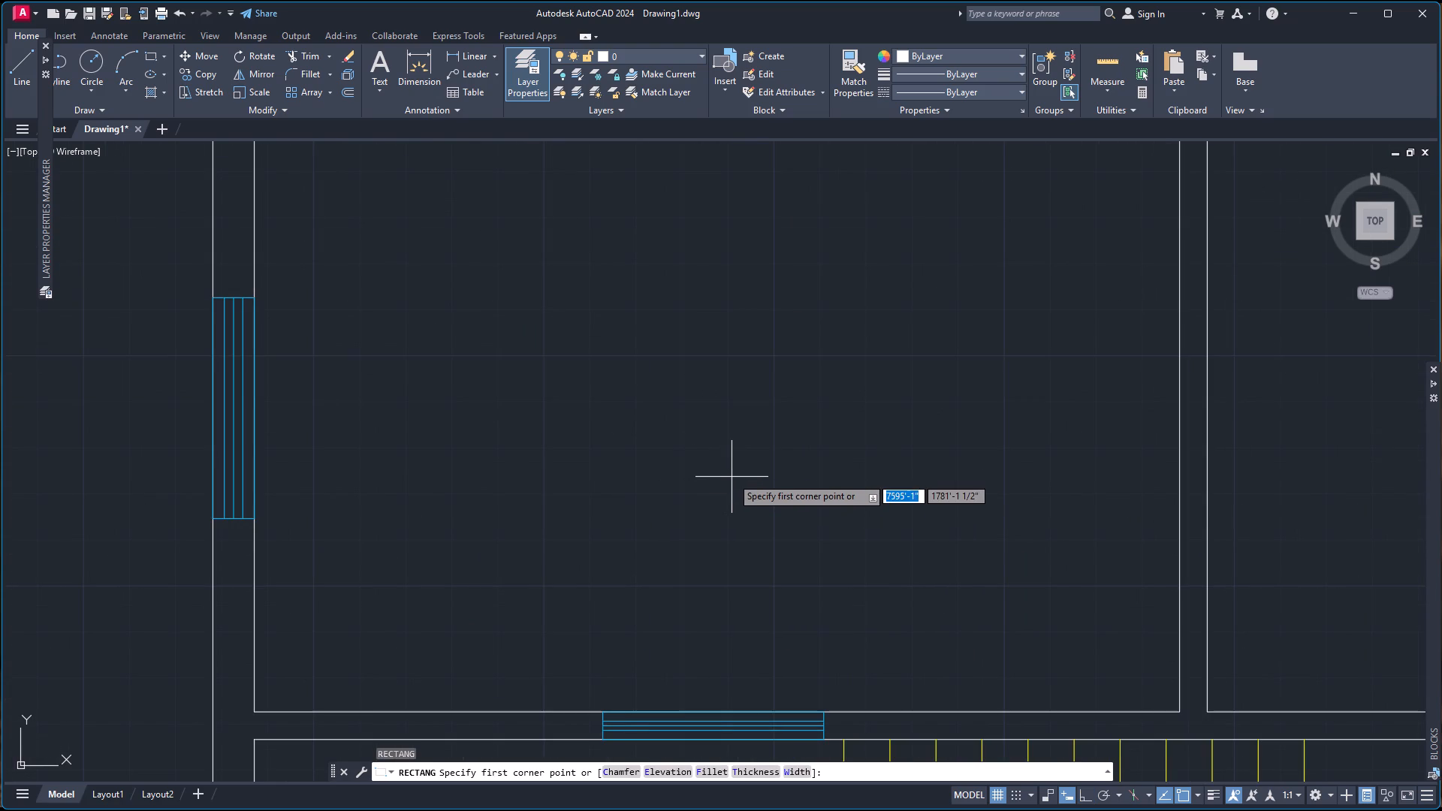
{"action": "left_click", "coordinate": [692, 460]}
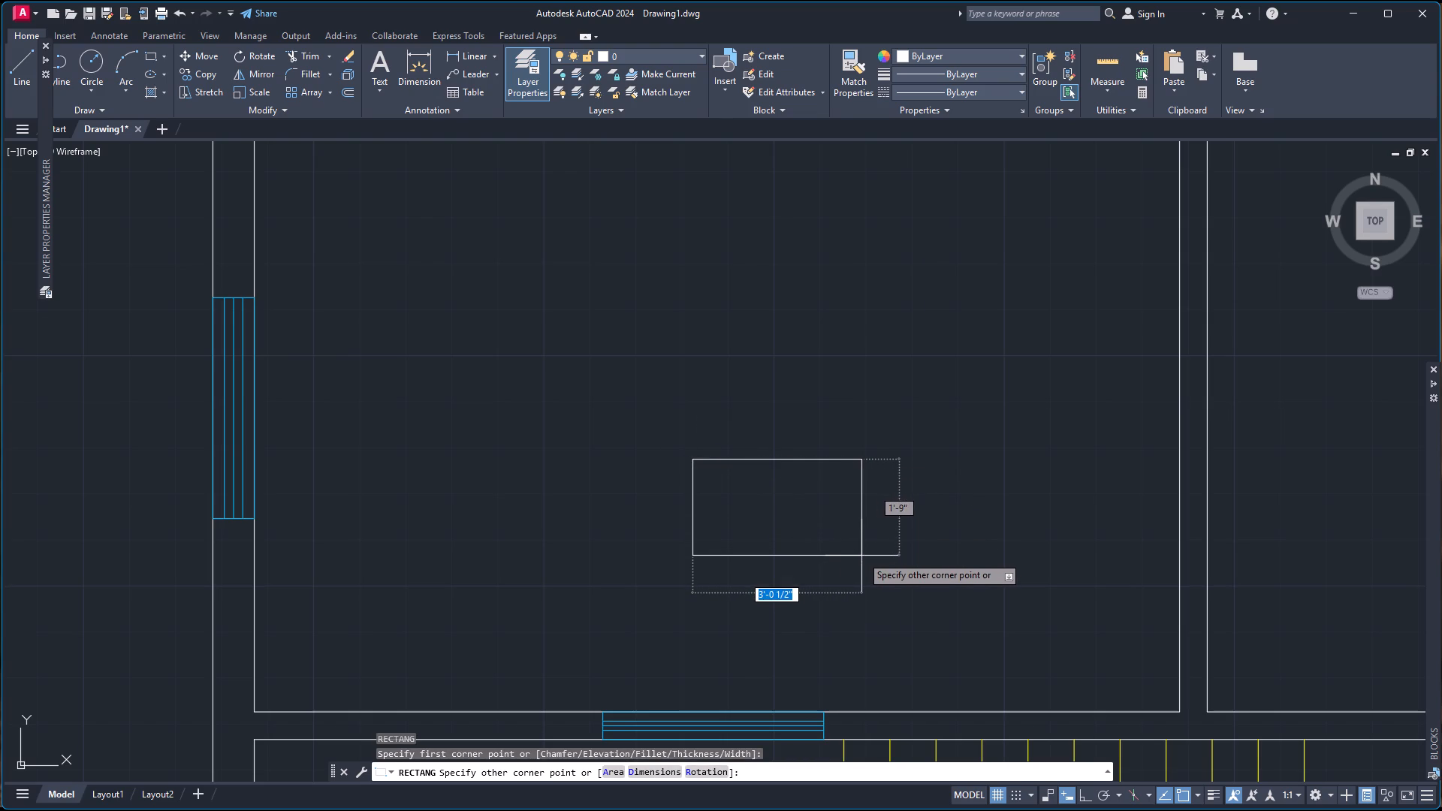
{"action": "left_click", "coordinate": [859, 554]}
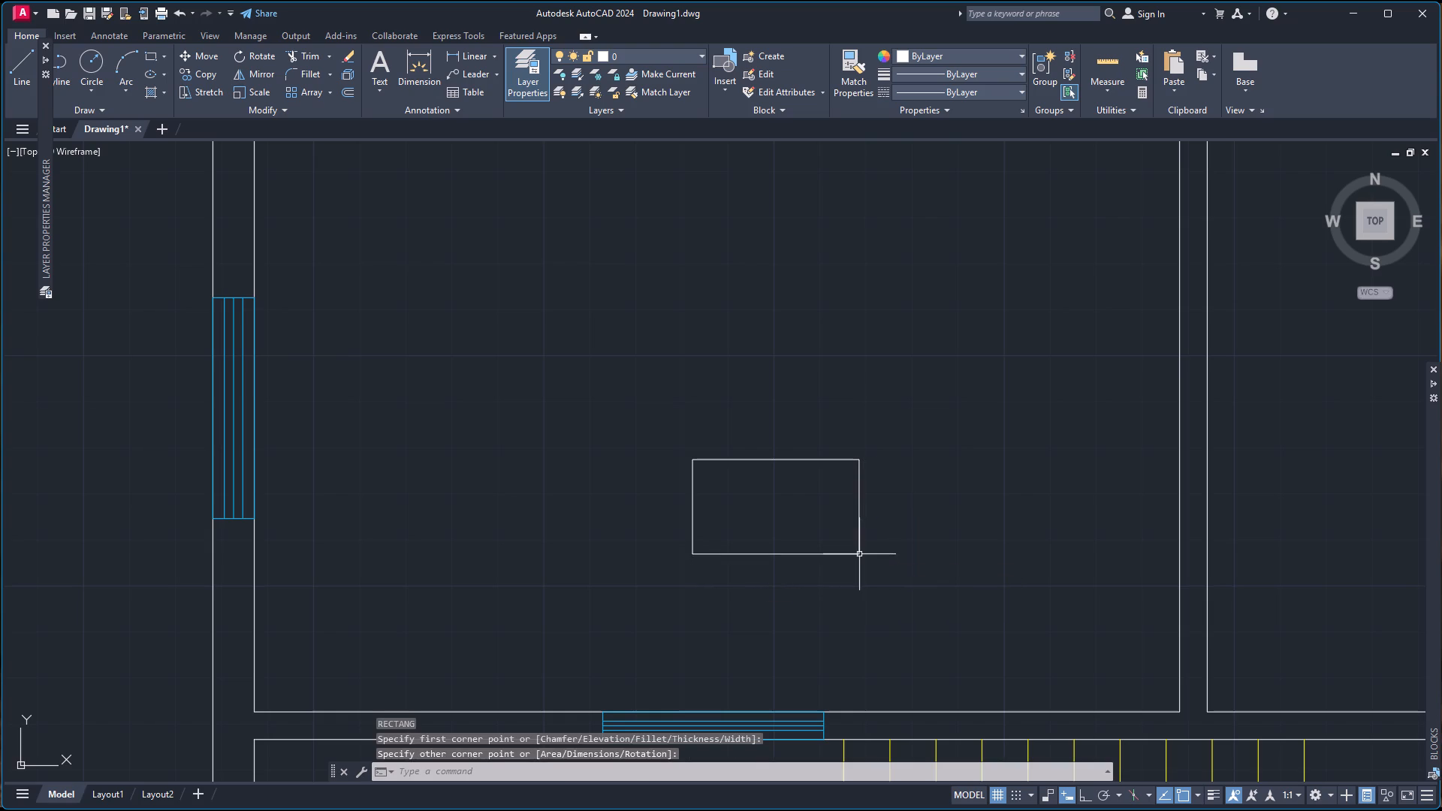
Move the small rectangle in the large middle room straight west, so it sits roughly above the bottom-wall window.
{"action": "scroll", "coordinate": [1038, 404], "scroll_direction": "down", "scroll_amount": 4}
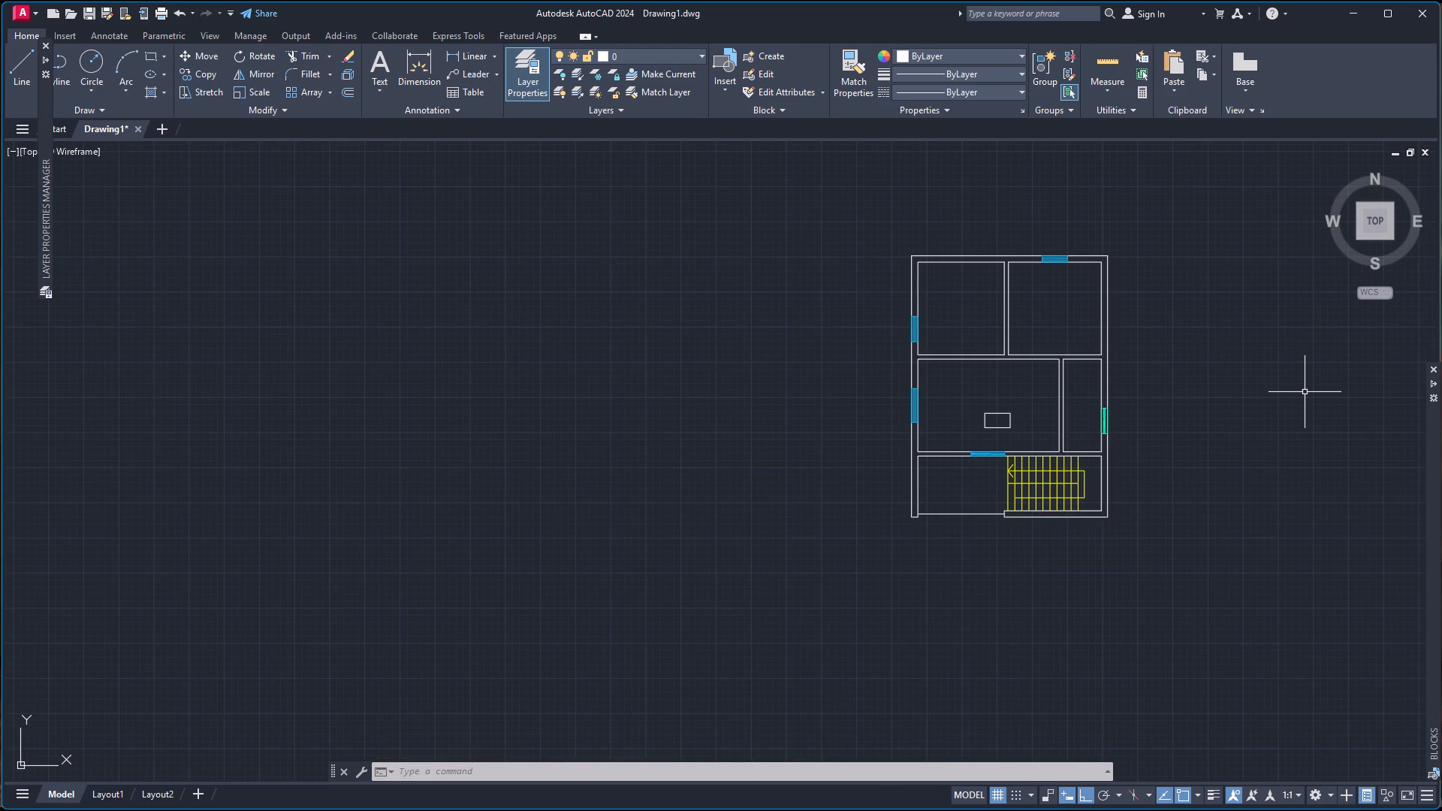
{"action": "scroll", "coordinate": [1009, 387], "scroll_direction": "up", "scroll_amount": 3}
{"action": "scroll", "coordinate": [971, 484], "scroll_direction": "up", "scroll_amount": 1}
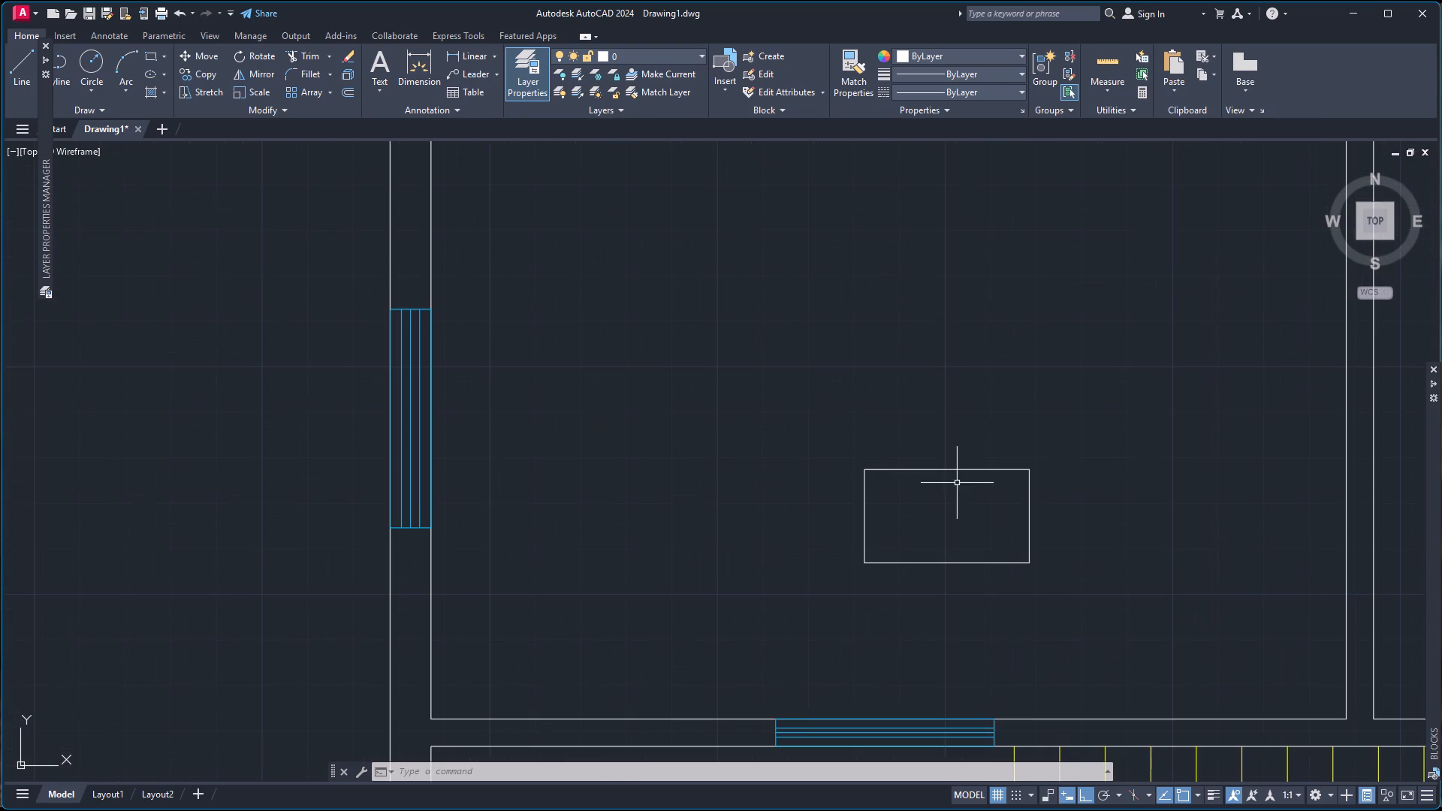
{"action": "left_click", "coordinate": [953, 471]}
{"action": "key", "text": "m"}
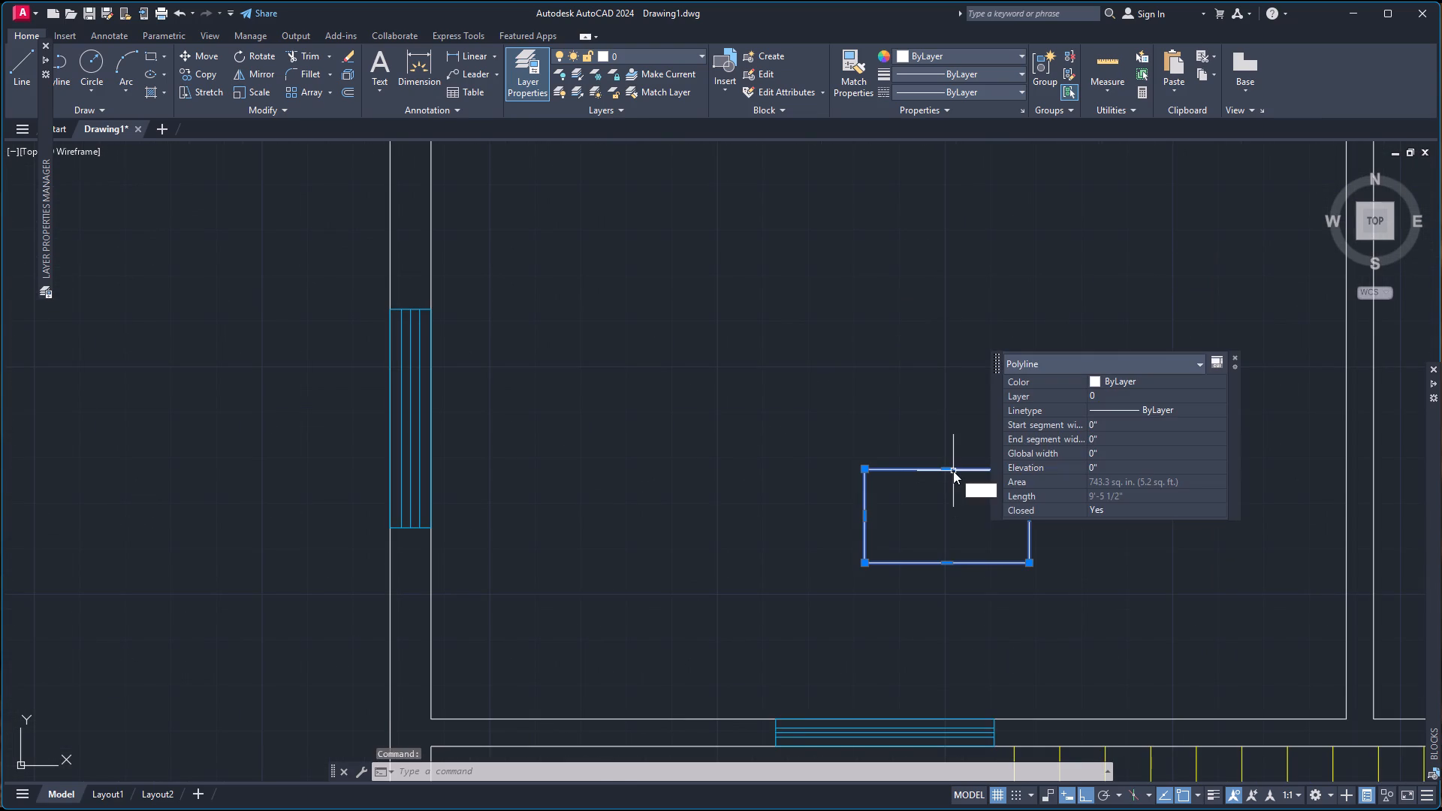
{"action": "key", "text": "Return"}
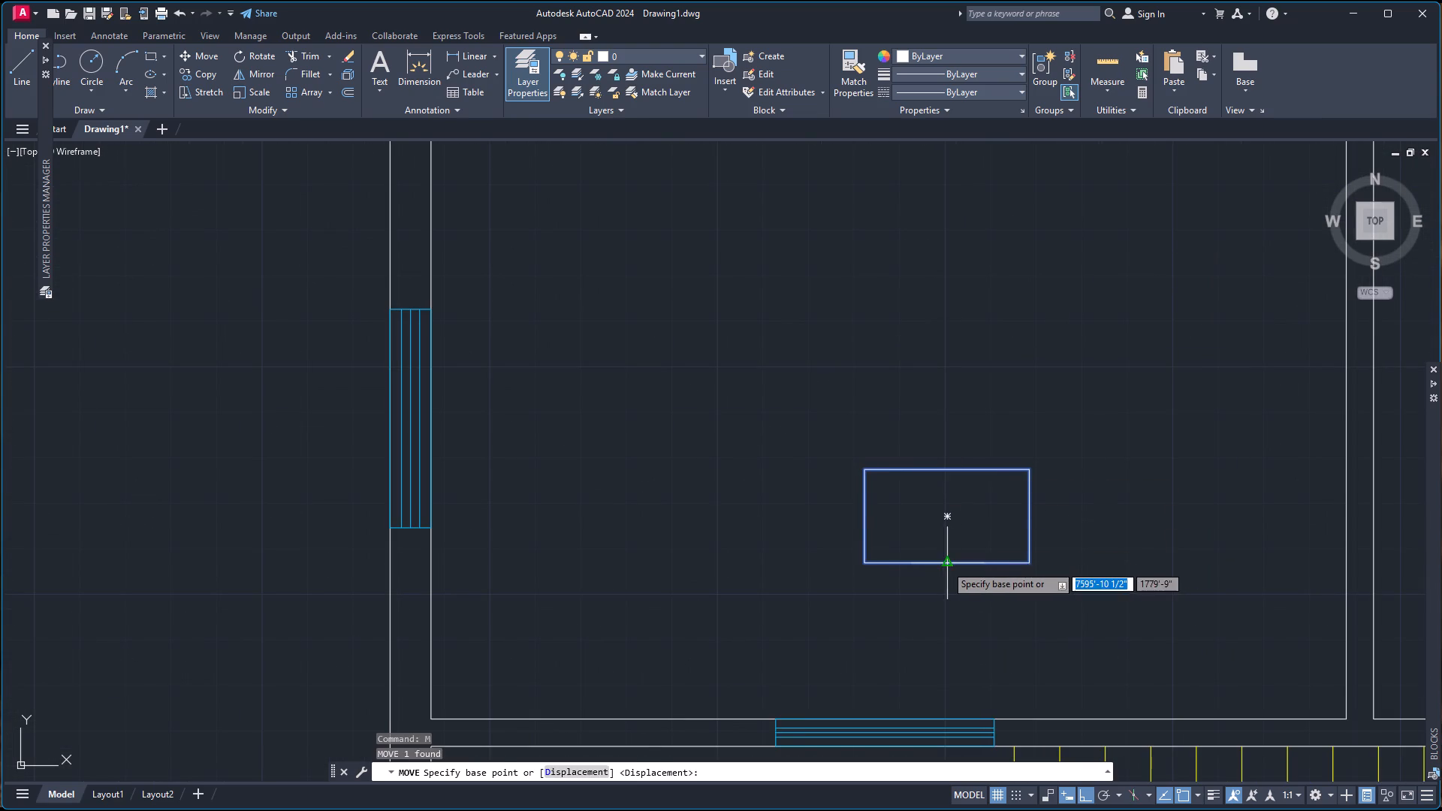
{"action": "left_click", "coordinate": [946, 565]}
{"action": "left_click", "coordinate": [879, 570]}
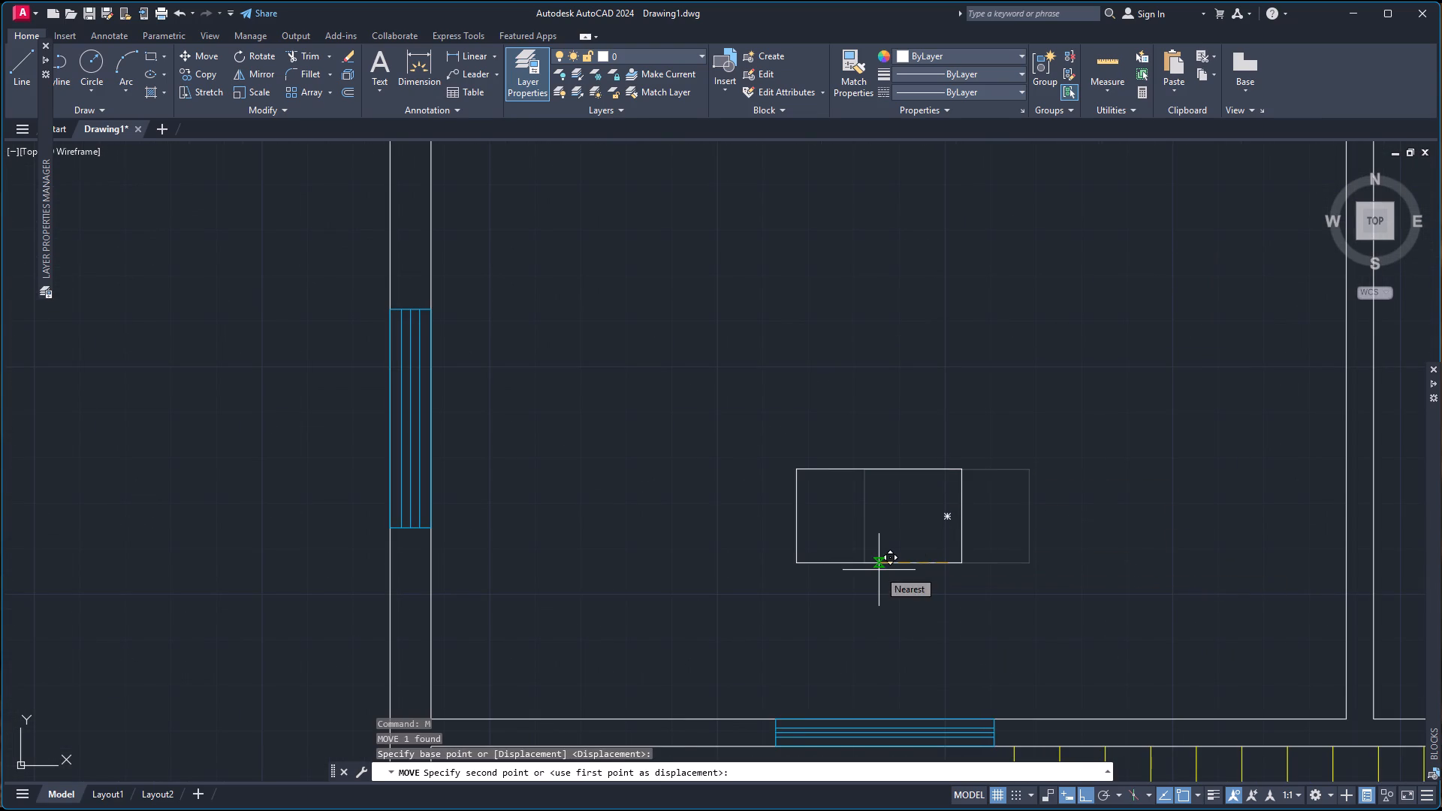
Insert the three-seat sofa block 12PCOU13 from the recent blocks, outside the west wall beside the middle room.
{"action": "scroll", "coordinate": [1159, 512], "scroll_direction": "down", "scroll_amount": 4}
{"action": "scroll", "coordinate": [1353, 484], "scroll_direction": "down", "scroll_amount": 2}
{"action": "scroll", "coordinate": [1405, 439], "scroll_direction": "up", "scroll_amount": 3}
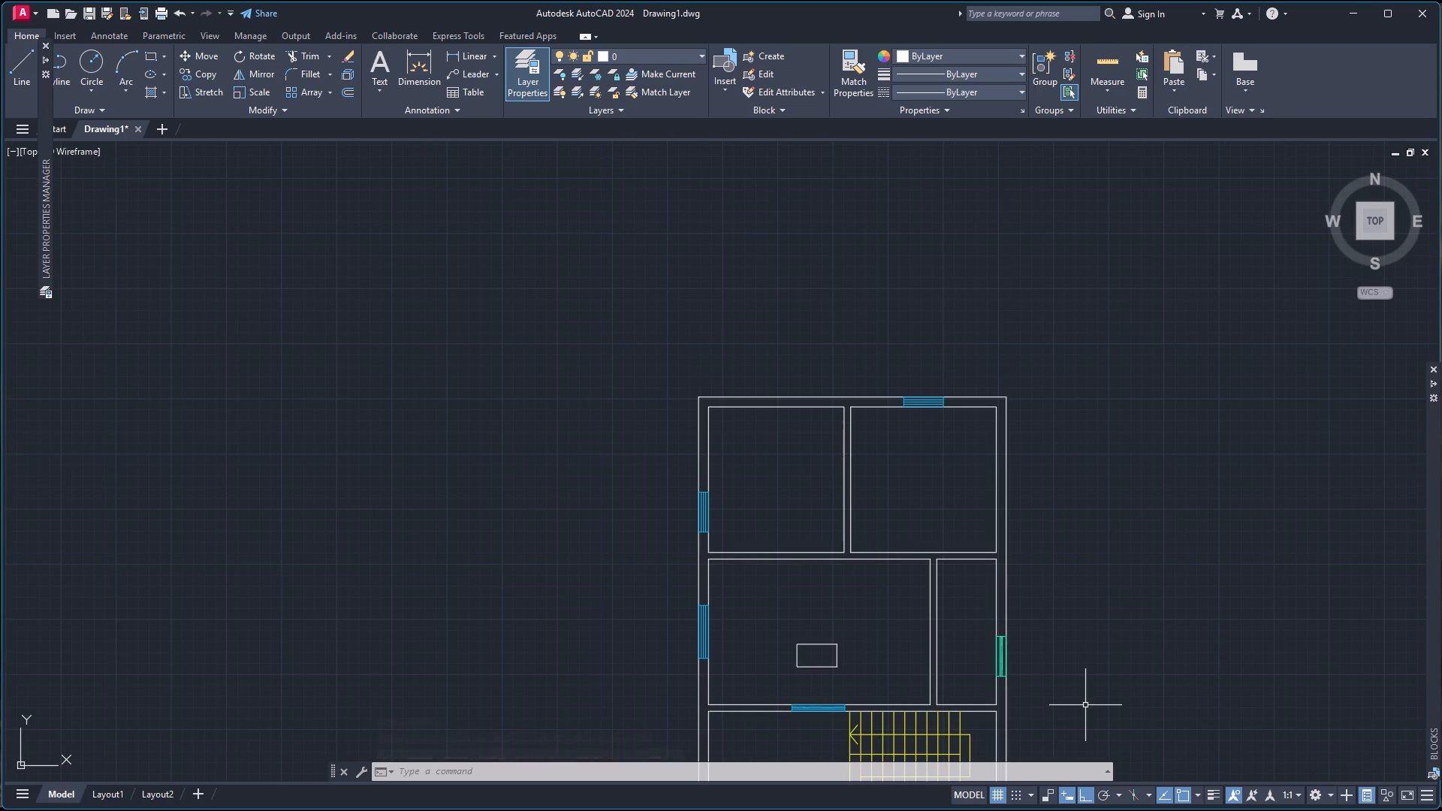
{"action": "key", "text": "i"}
{"action": "key", "text": "Return"}
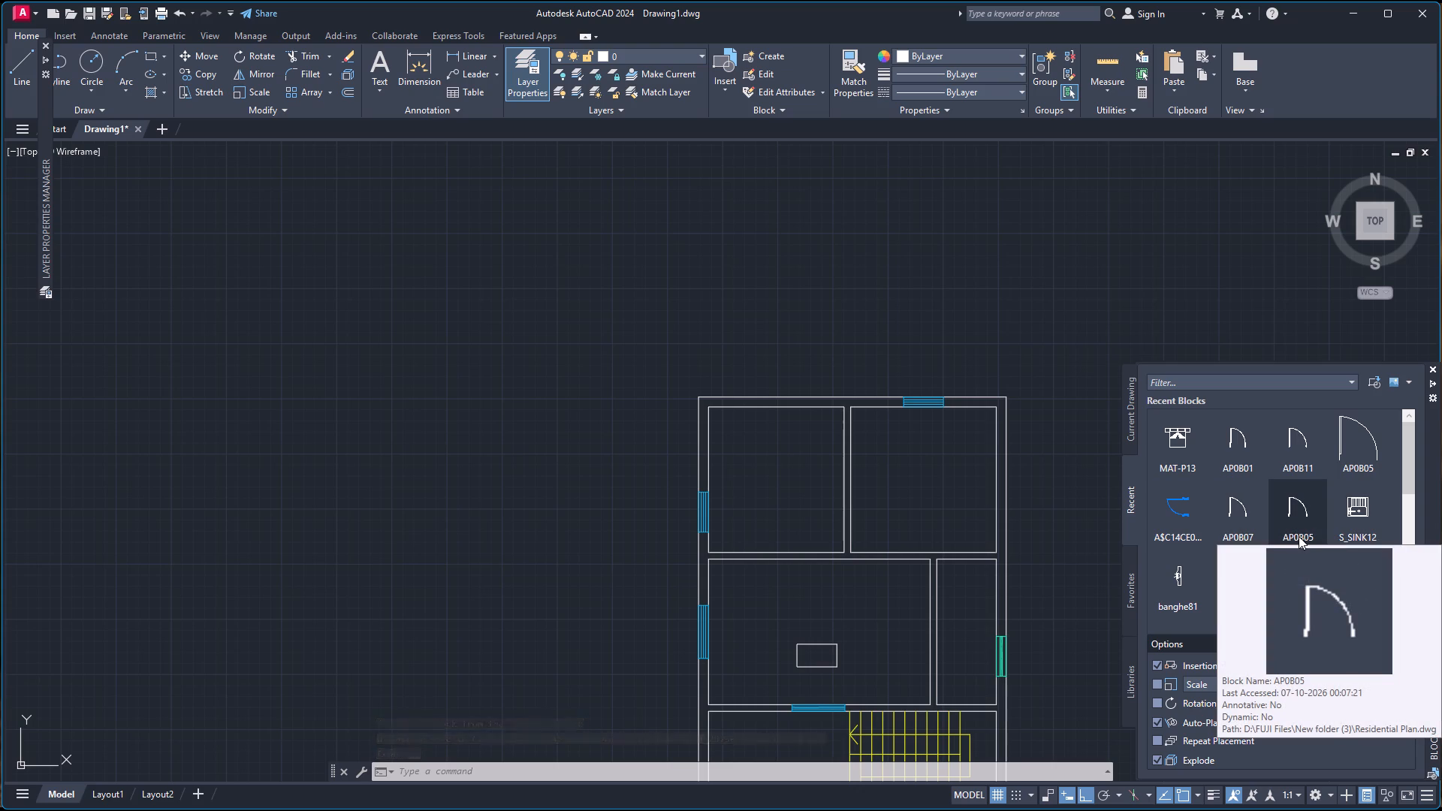
{"action": "scroll", "coordinate": [1299, 538], "scroll_direction": "down", "scroll_amount": 1}
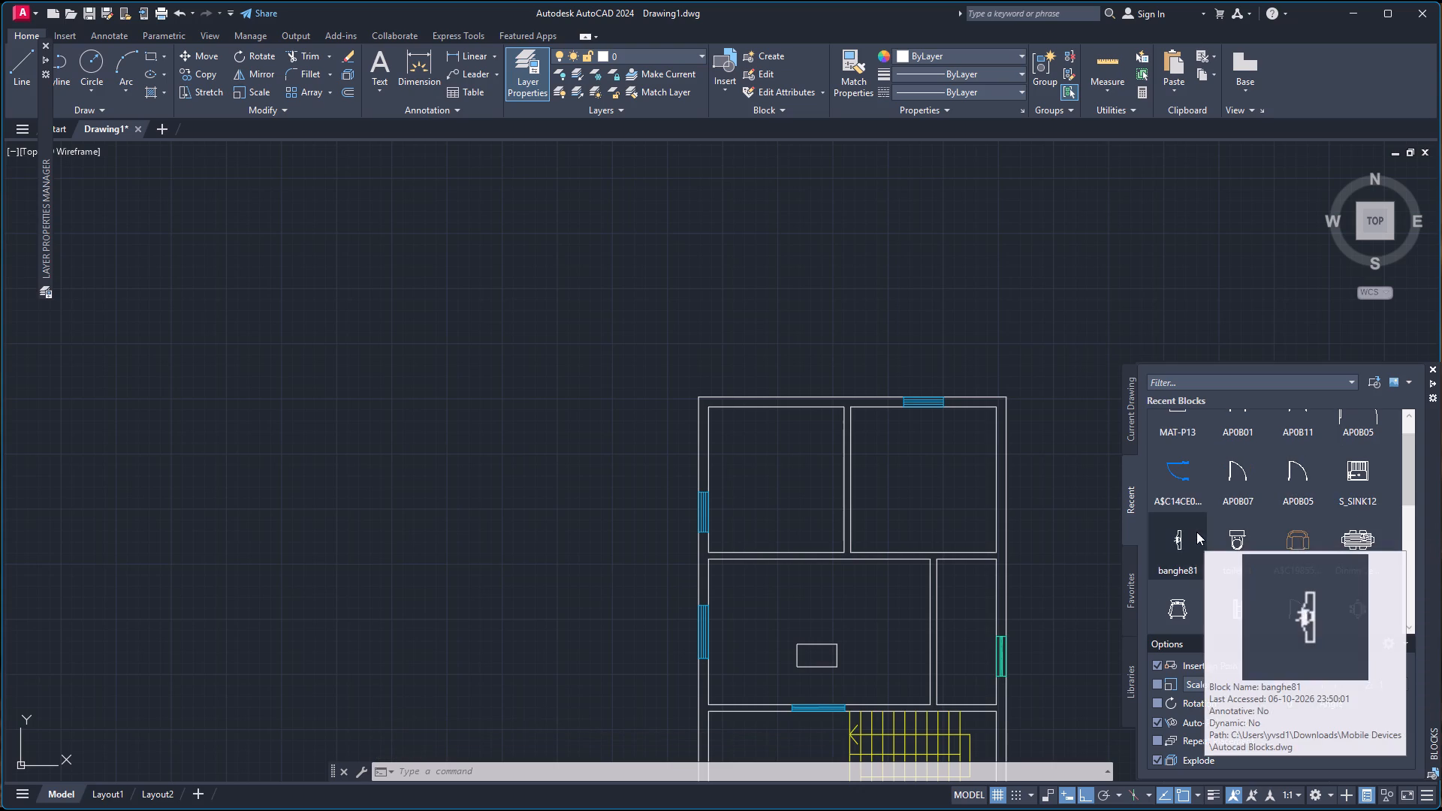
{"action": "scroll", "coordinate": [1200, 538], "scroll_direction": "down", "scroll_amount": 2}
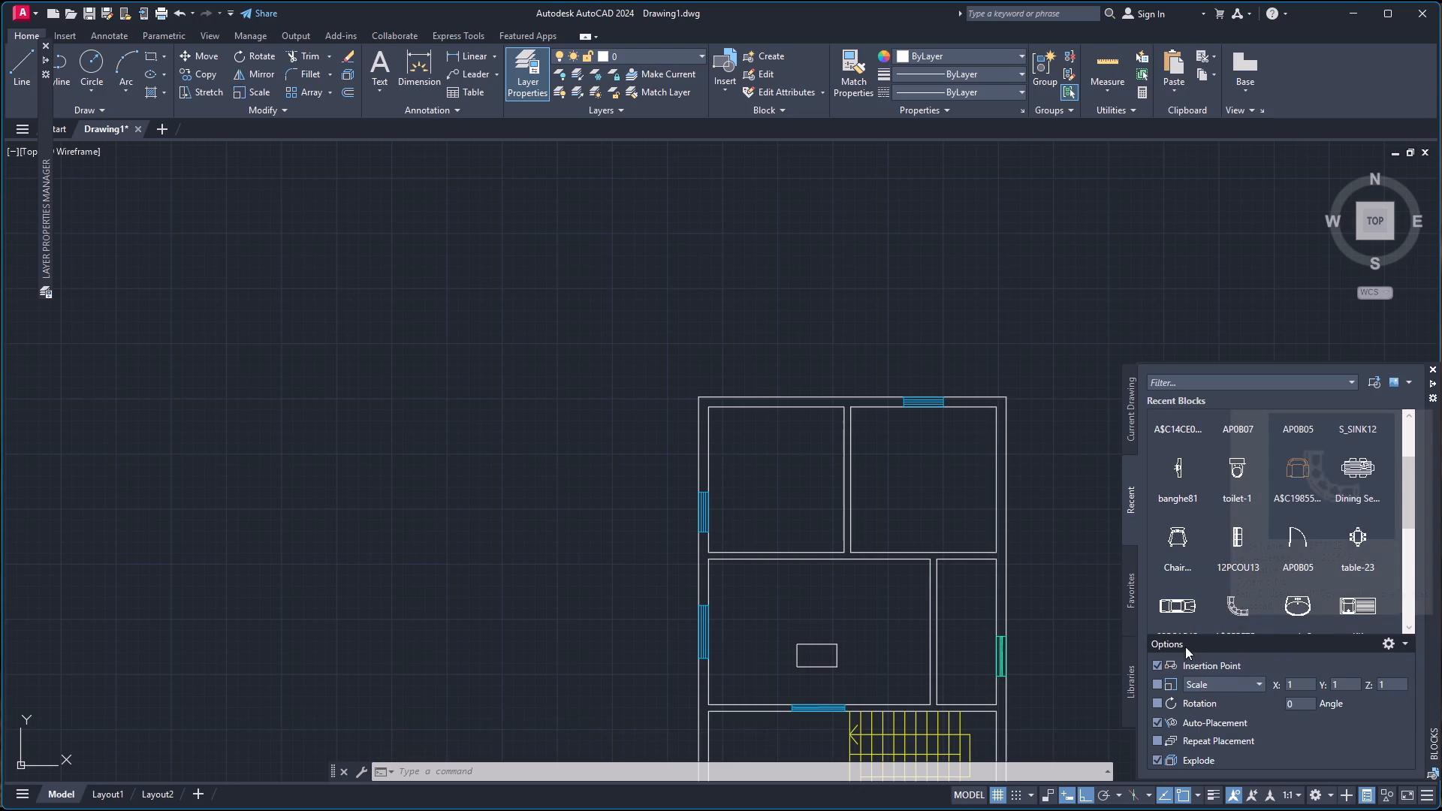
{"action": "left_click_drag", "start_coordinate": [1236, 548], "coordinate": [901, 595]}
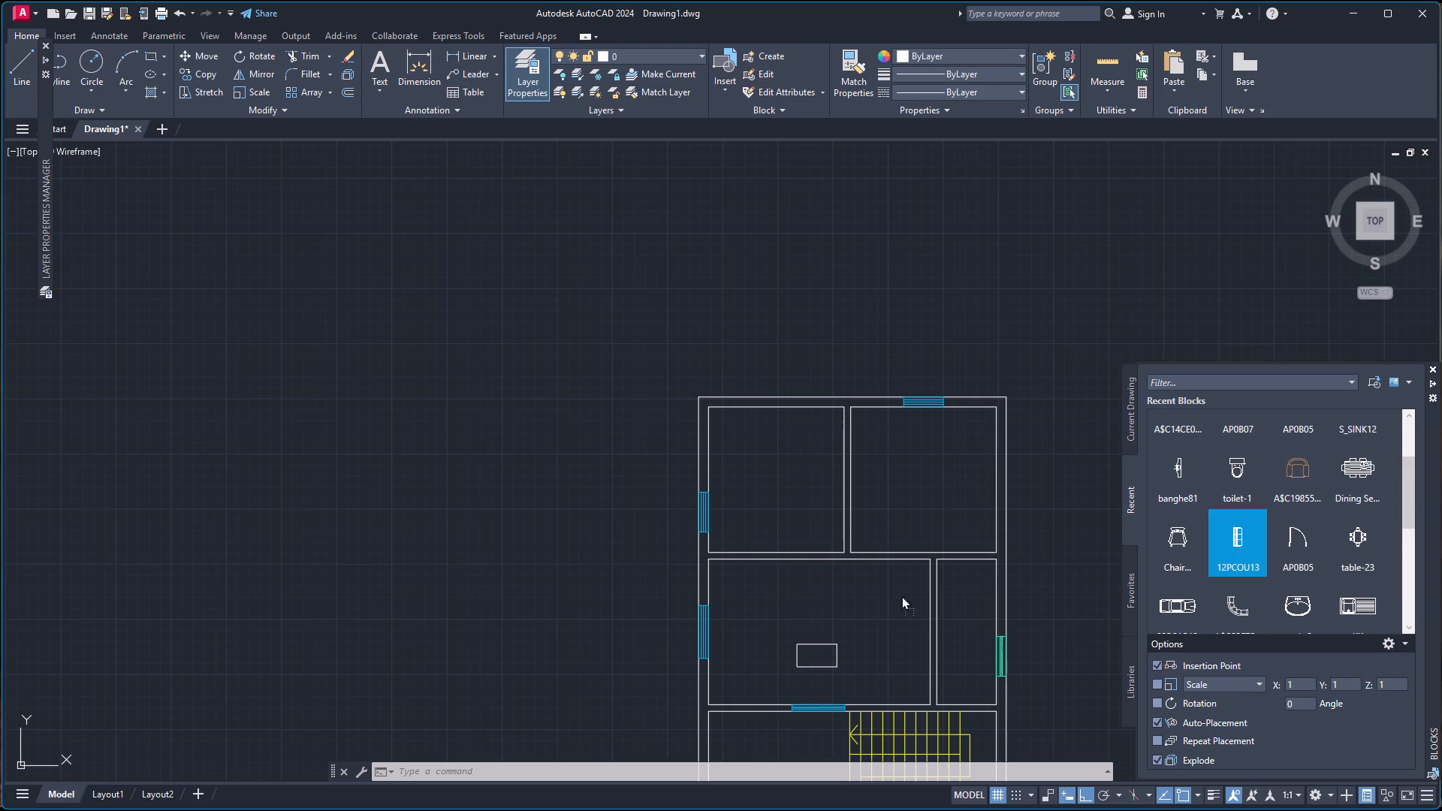
{"action": "left_click_drag", "start_coordinate": [901, 595], "coordinate": [632, 626]}
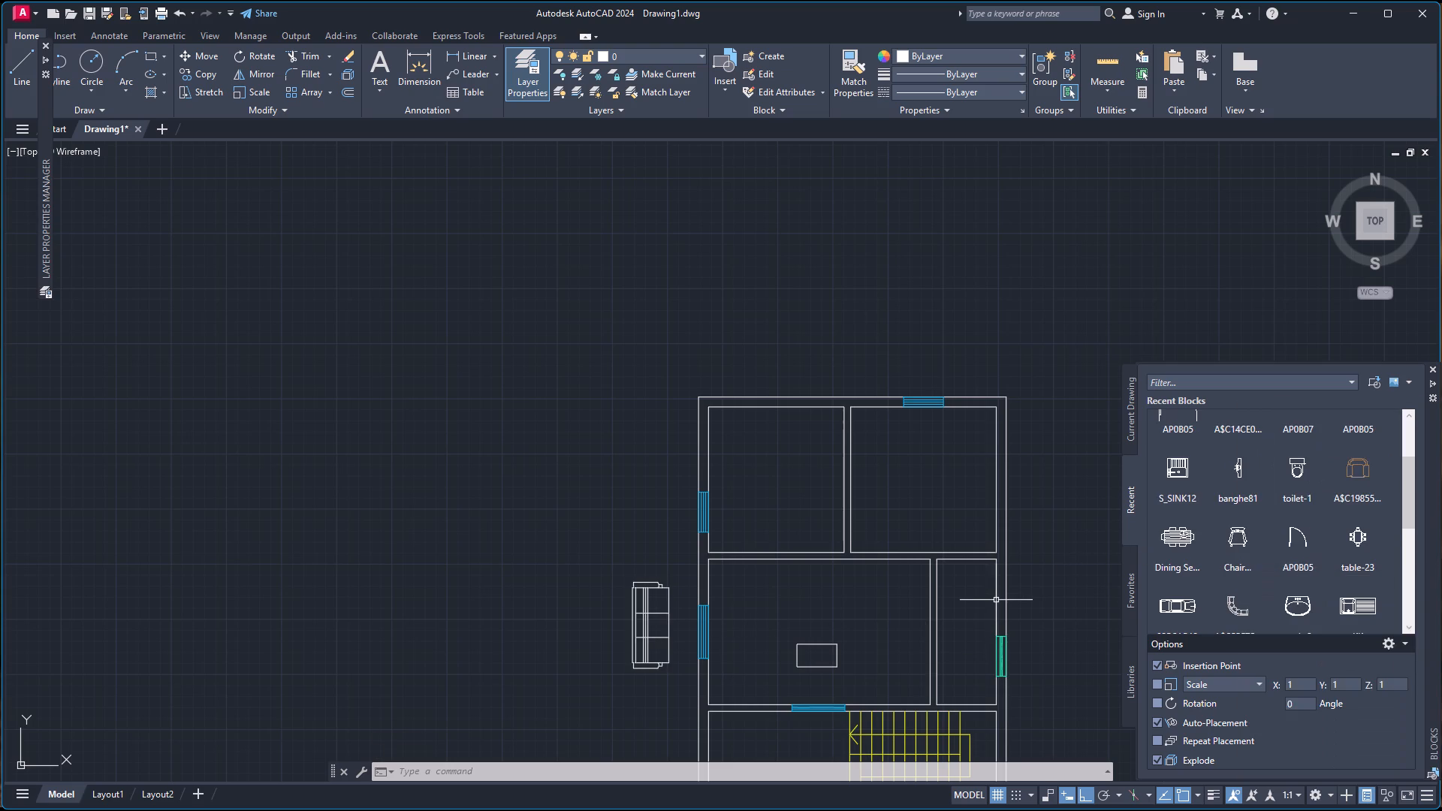
Rotate the sofa block 90 degrees about the middle of its back edge.
{"action": "left_click", "coordinate": [599, 555]}
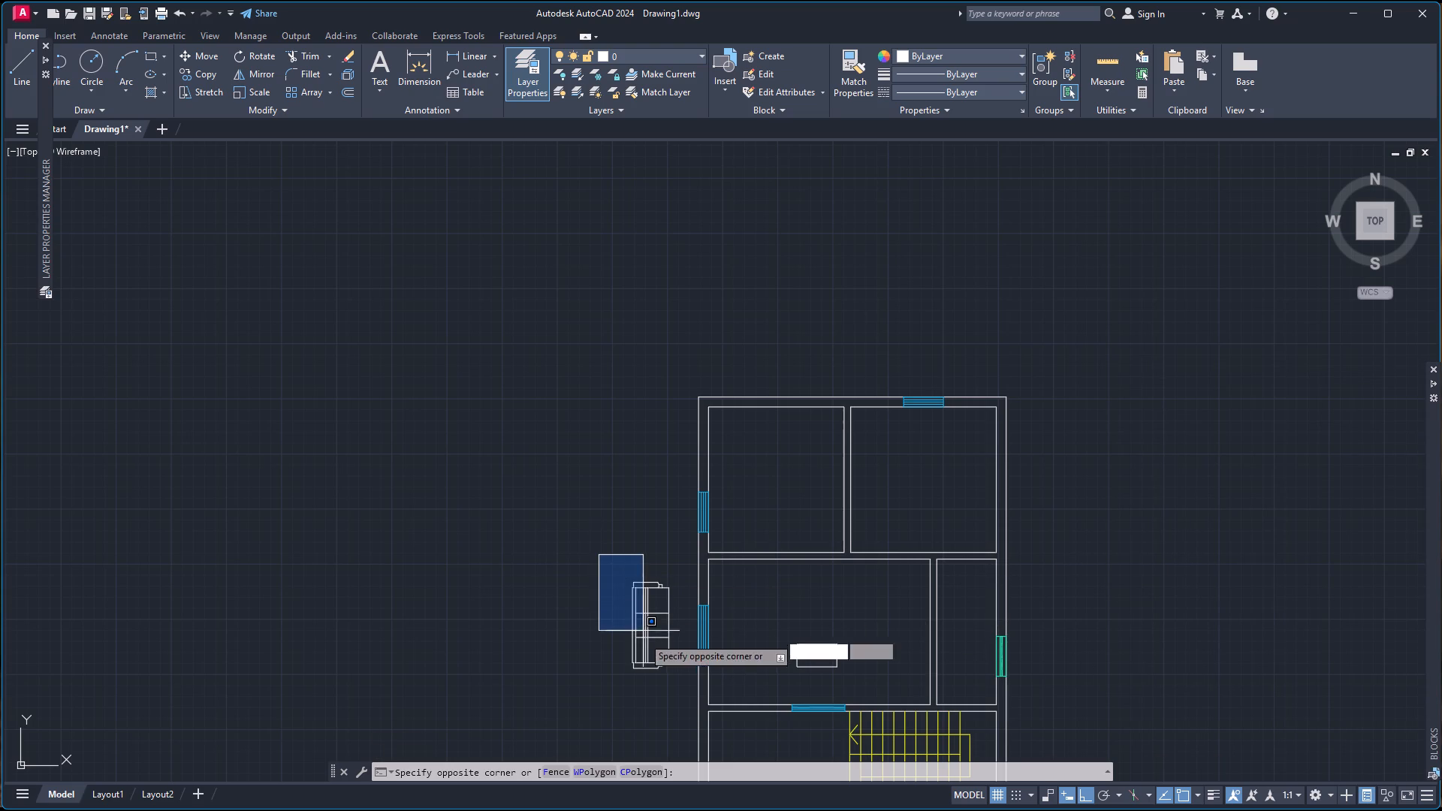
{"action": "left_click", "coordinate": [676, 692]}
{"action": "key", "text": "r"}
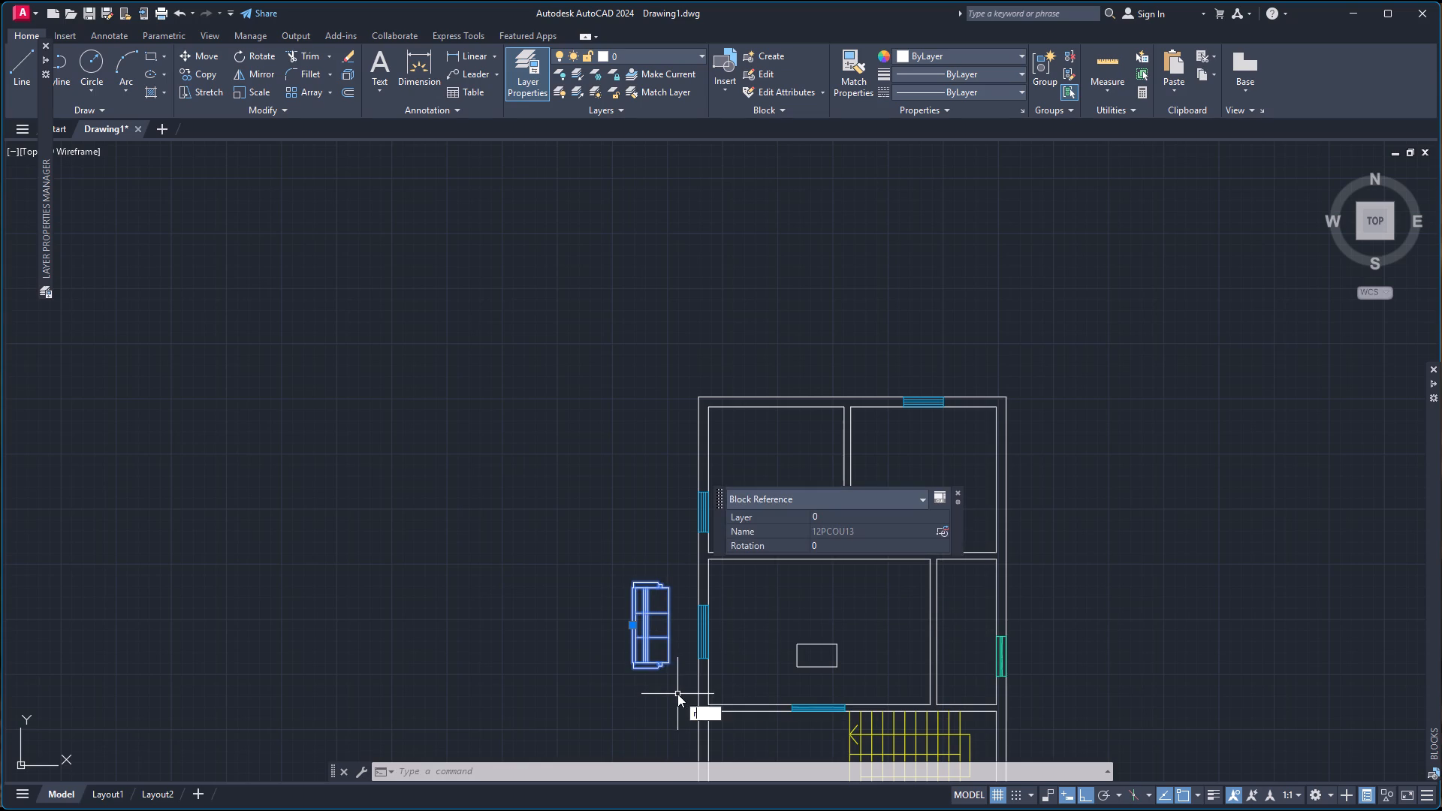
{"action": "key", "text": "o"}
{"action": "key", "text": "Return"}
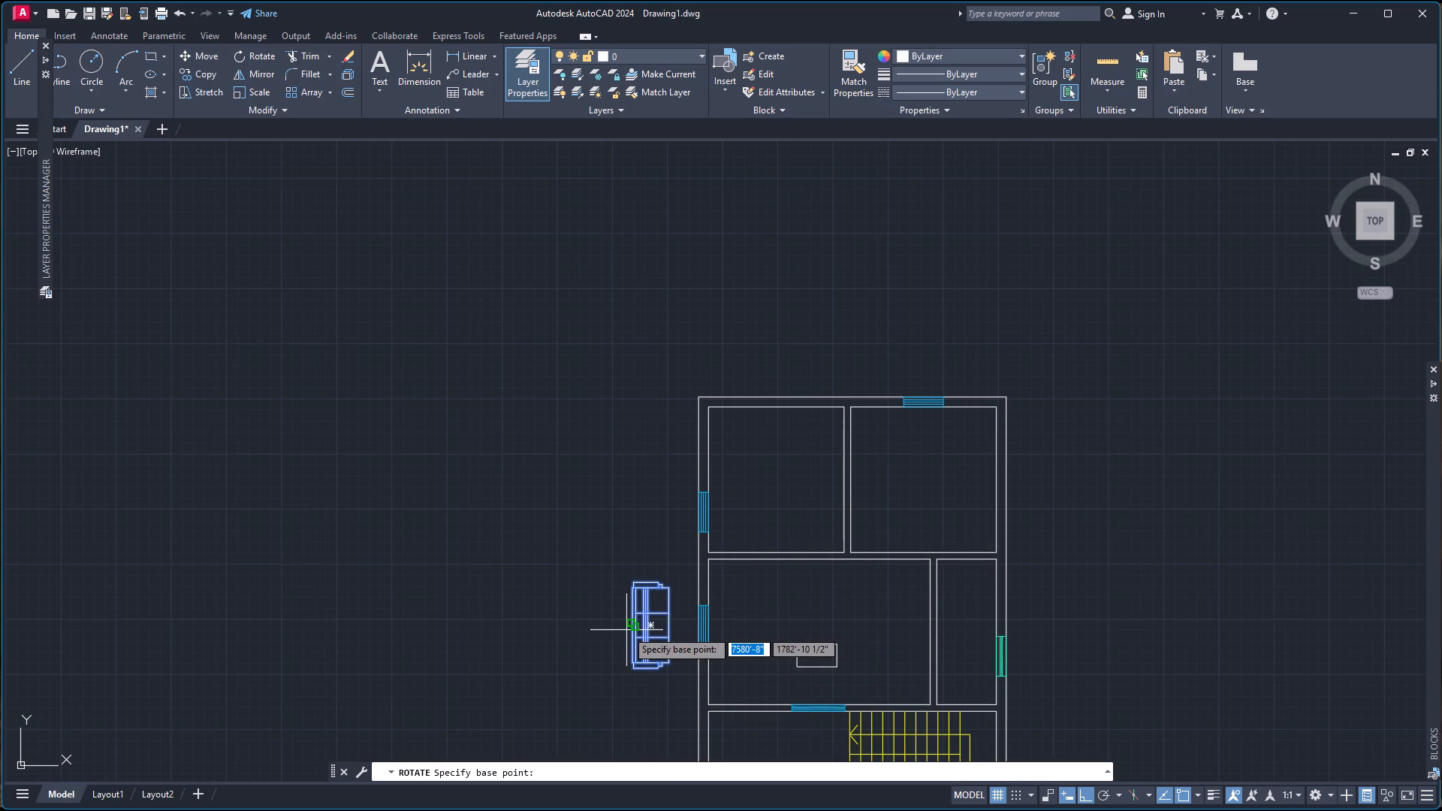
{"action": "left_click", "coordinate": [627, 629]}
{"action": "left_click", "coordinate": [628, 562]}
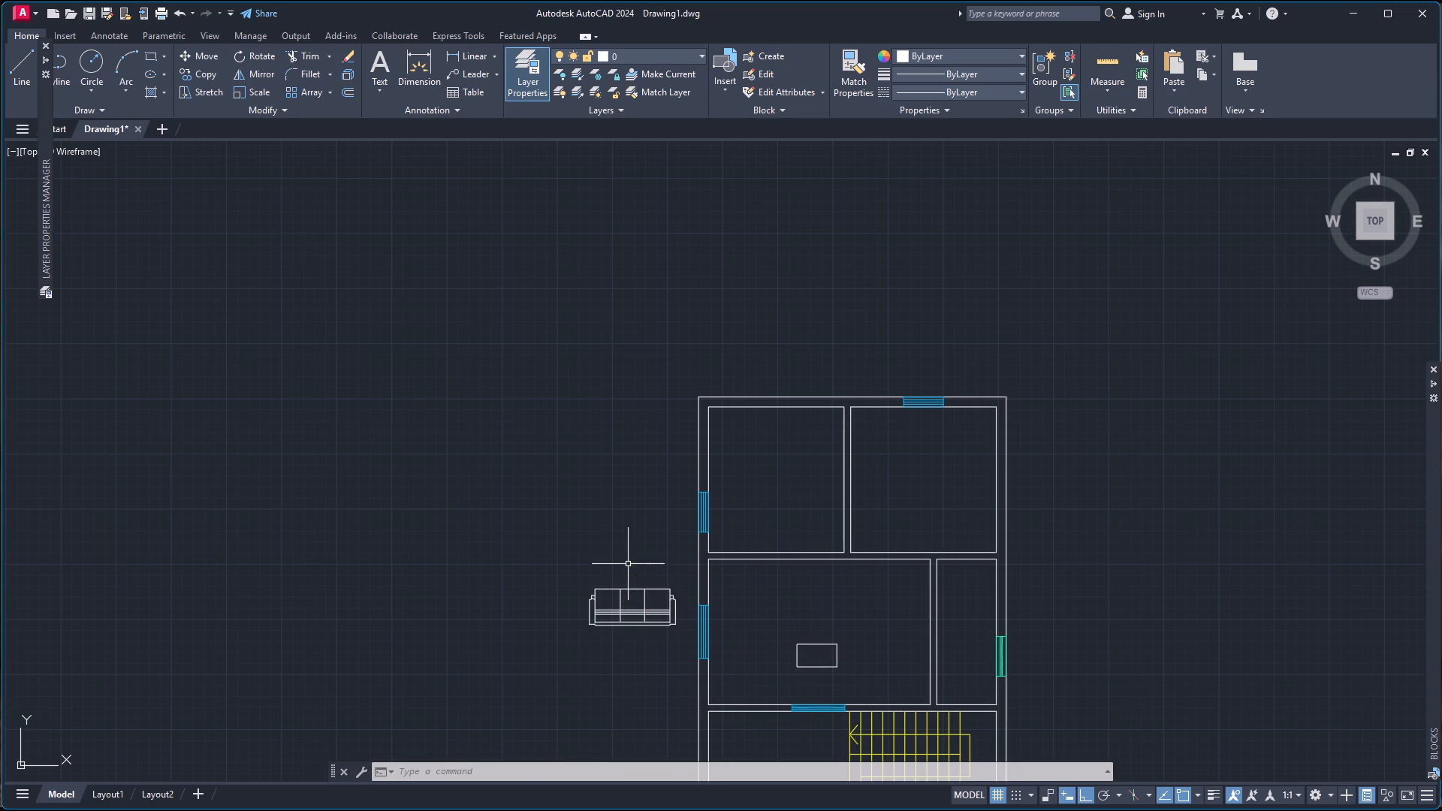
Move the sofa by the midpoint of its back edge onto the middle room's bottom wall, centred near the window.
{"action": "left_click", "coordinate": [637, 621]}
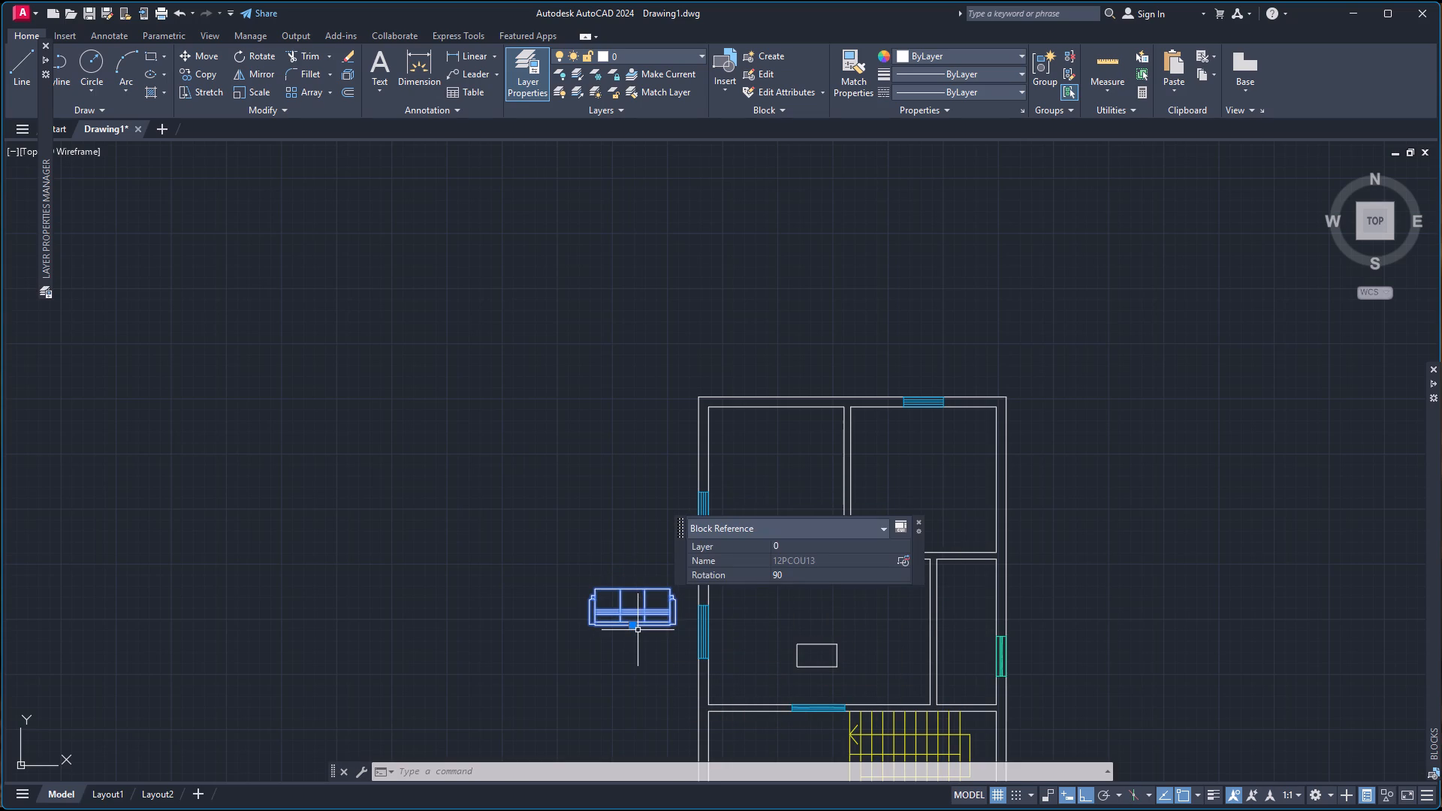
{"action": "key", "text": "m"}
{"action": "key", "text": "Return"}
{"action": "scroll", "coordinate": [624, 620], "scroll_direction": "up", "scroll_amount": 3}
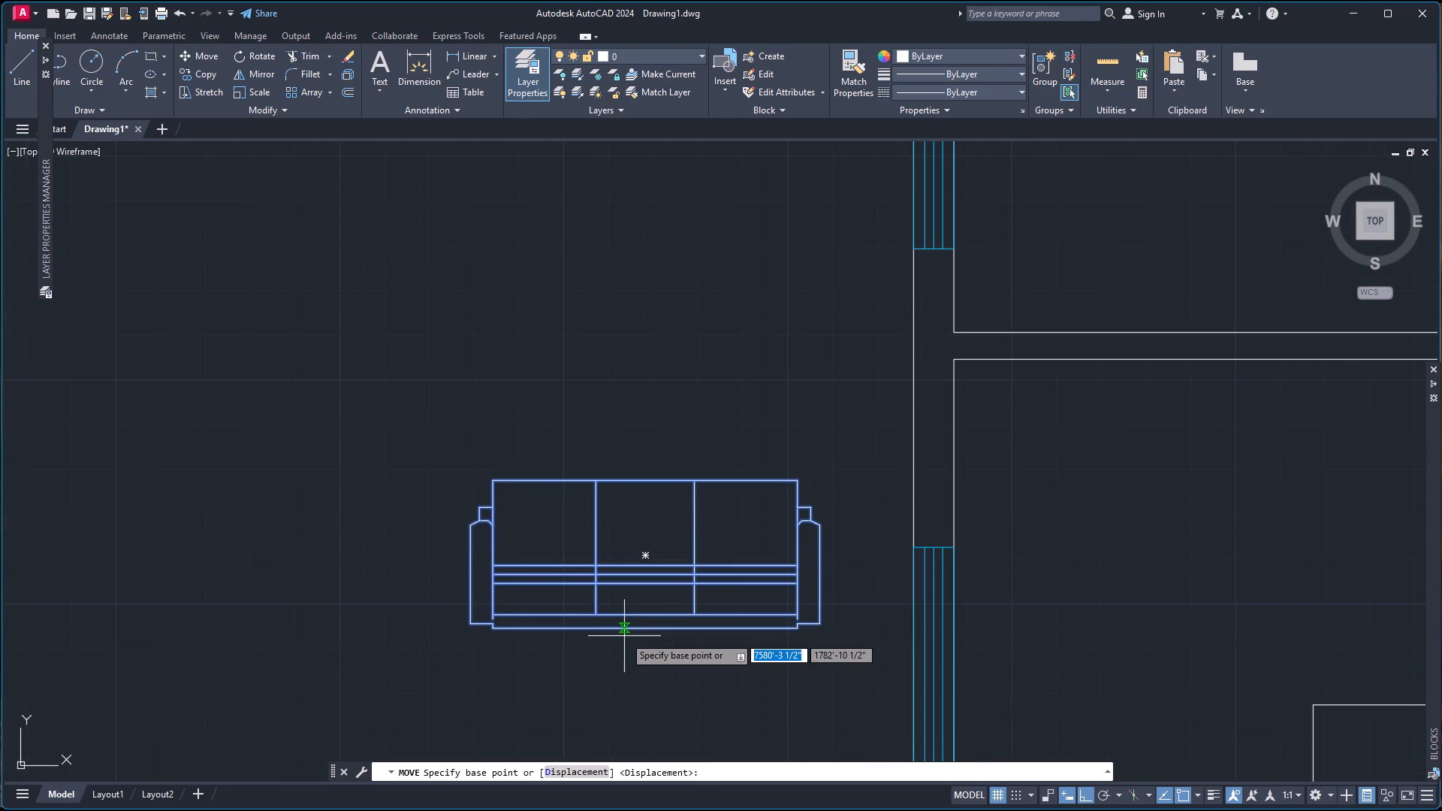
{"action": "left_click", "coordinate": [647, 627]}
{"action": "scroll", "coordinate": [851, 681], "scroll_direction": "down", "scroll_amount": 1}
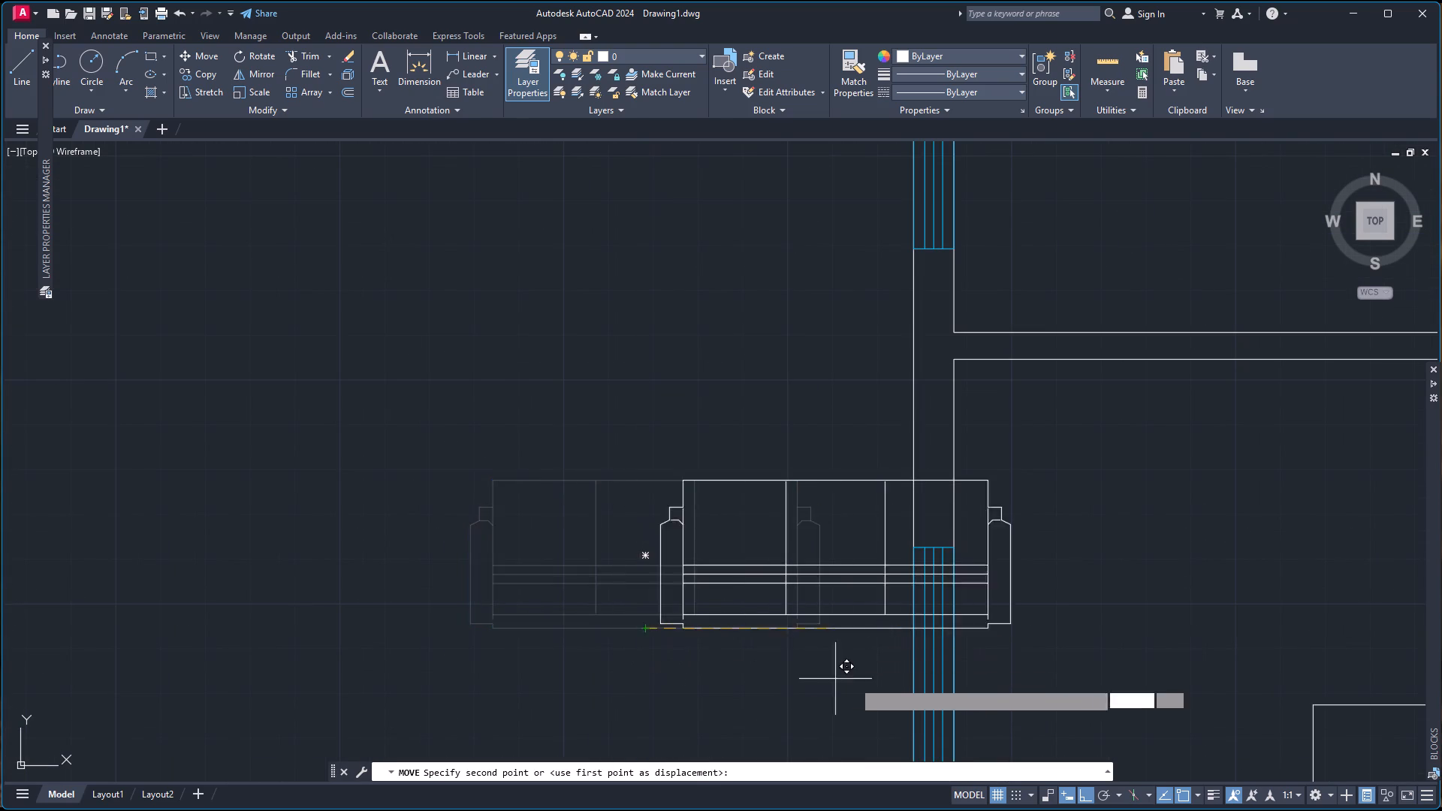
{"action": "scroll", "coordinate": [880, 684], "scroll_direction": "down", "scroll_amount": 2}
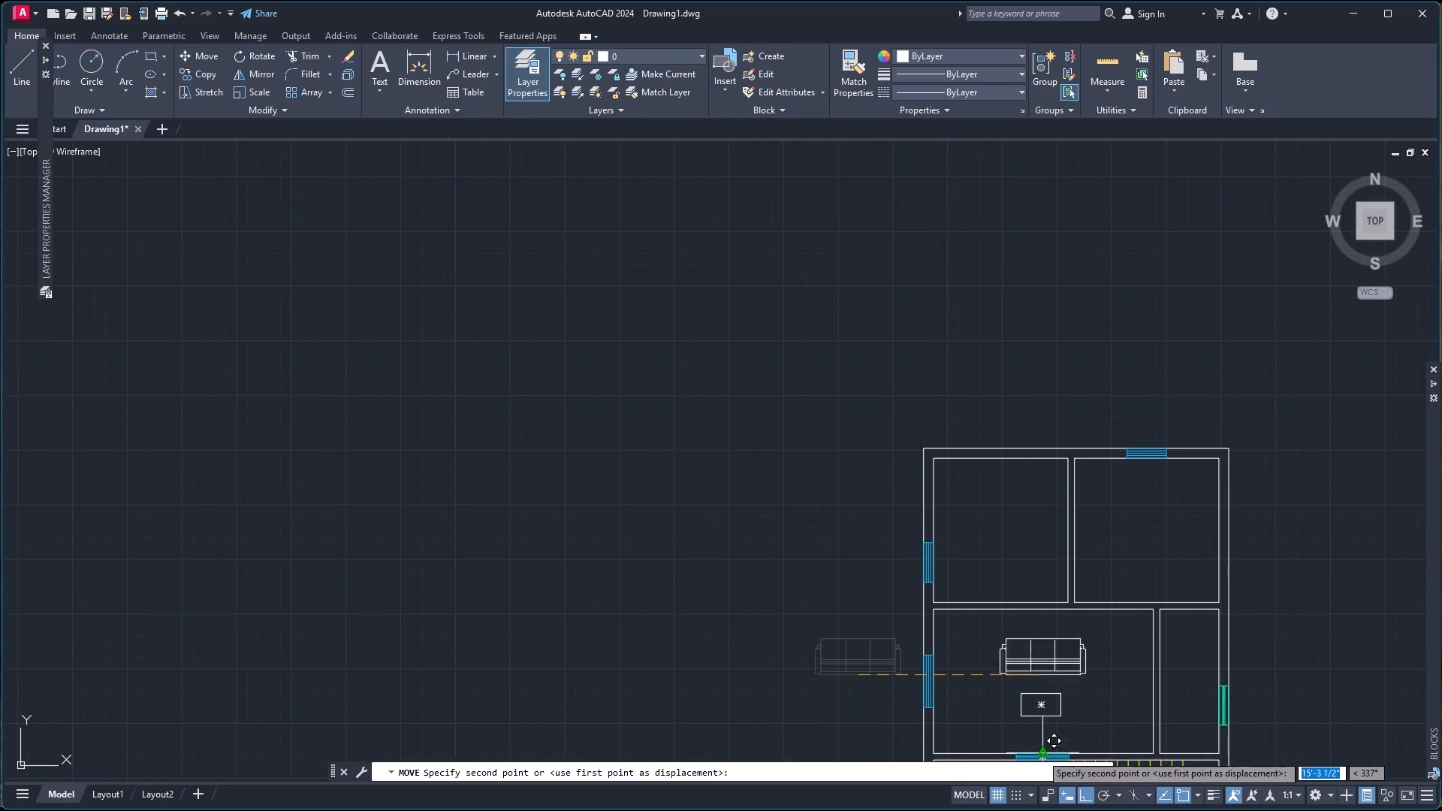
{"action": "scroll", "coordinate": [1041, 754], "scroll_direction": "up", "scroll_amount": 3}
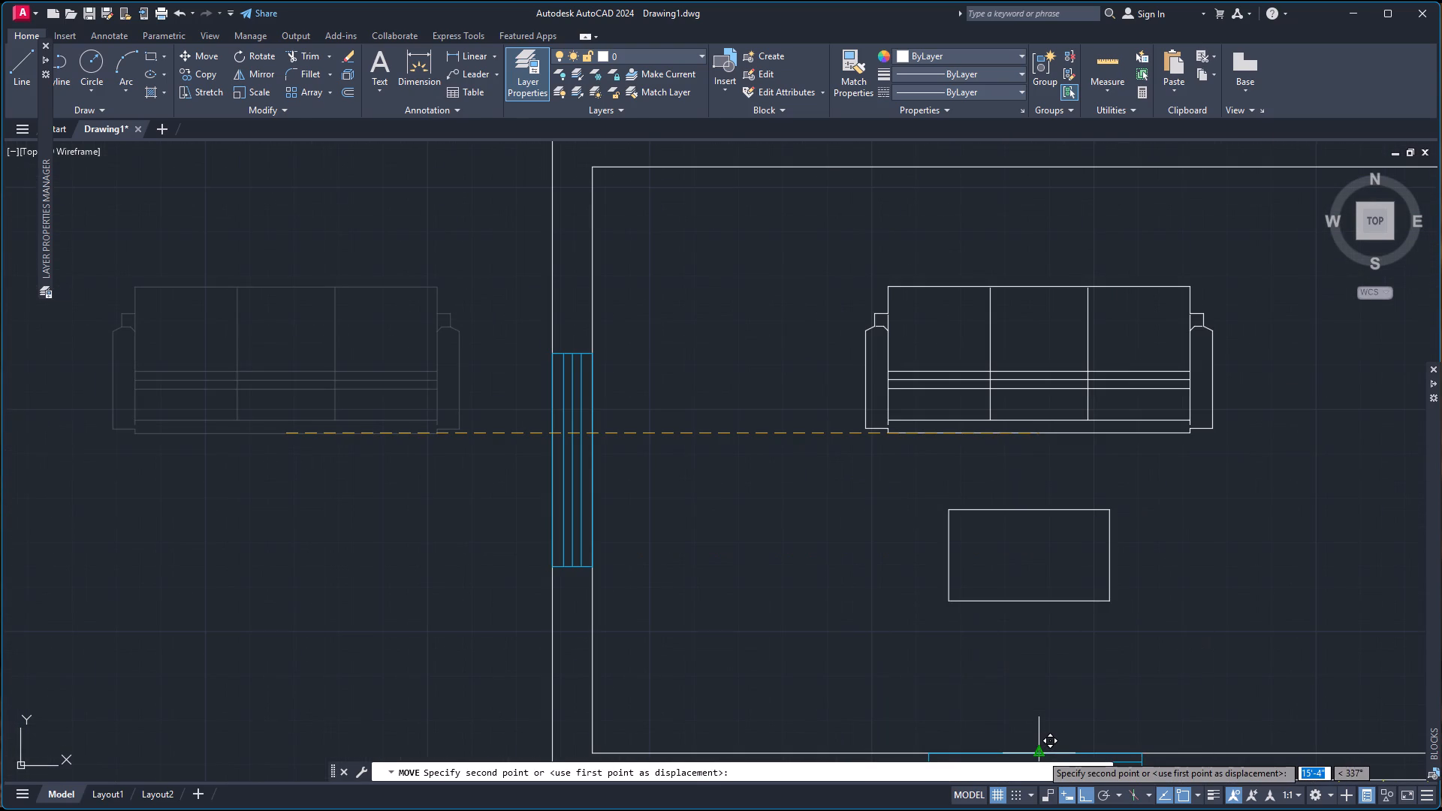
{"action": "left_click", "coordinate": [1041, 754]}
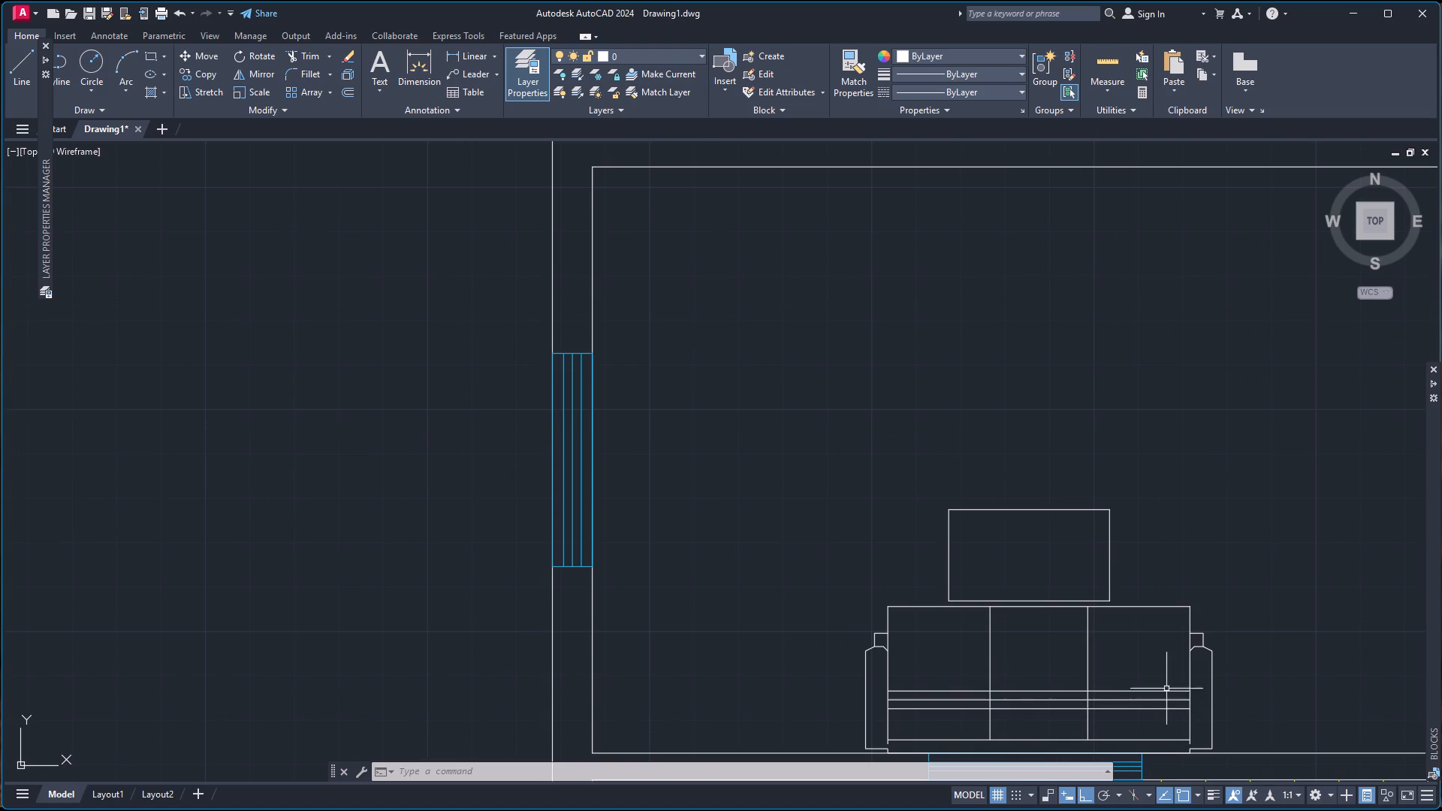
Move the small rectangle straight up about 1'-6", away from the sofa's front edge.
{"action": "scroll", "coordinate": [1175, 550], "scroll_direction": "down", "scroll_amount": 2}
{"action": "scroll", "coordinate": [1188, 589], "scroll_direction": "up", "scroll_amount": 3}
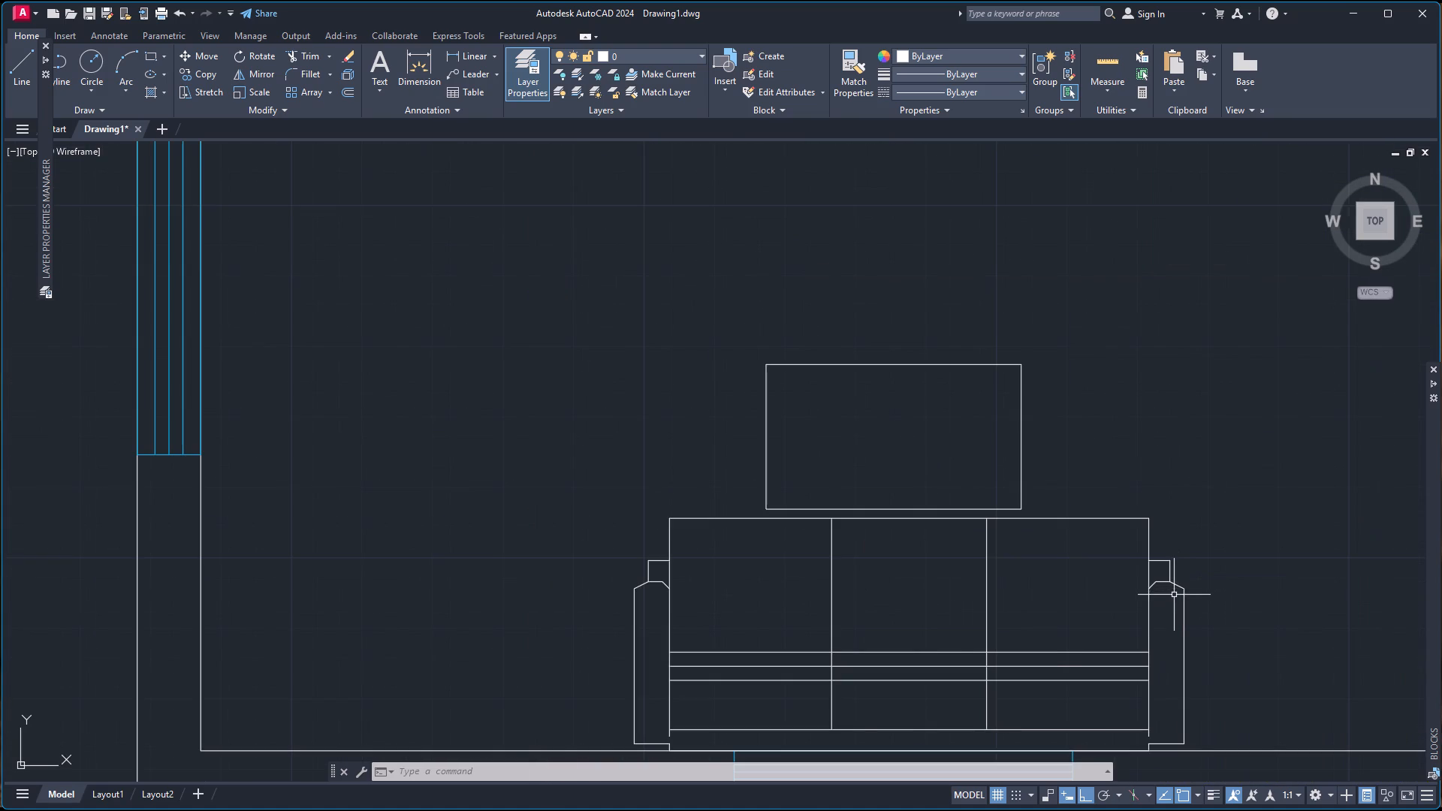
{"action": "scroll", "coordinate": [1174, 595], "scroll_direction": "down", "scroll_amount": 1}
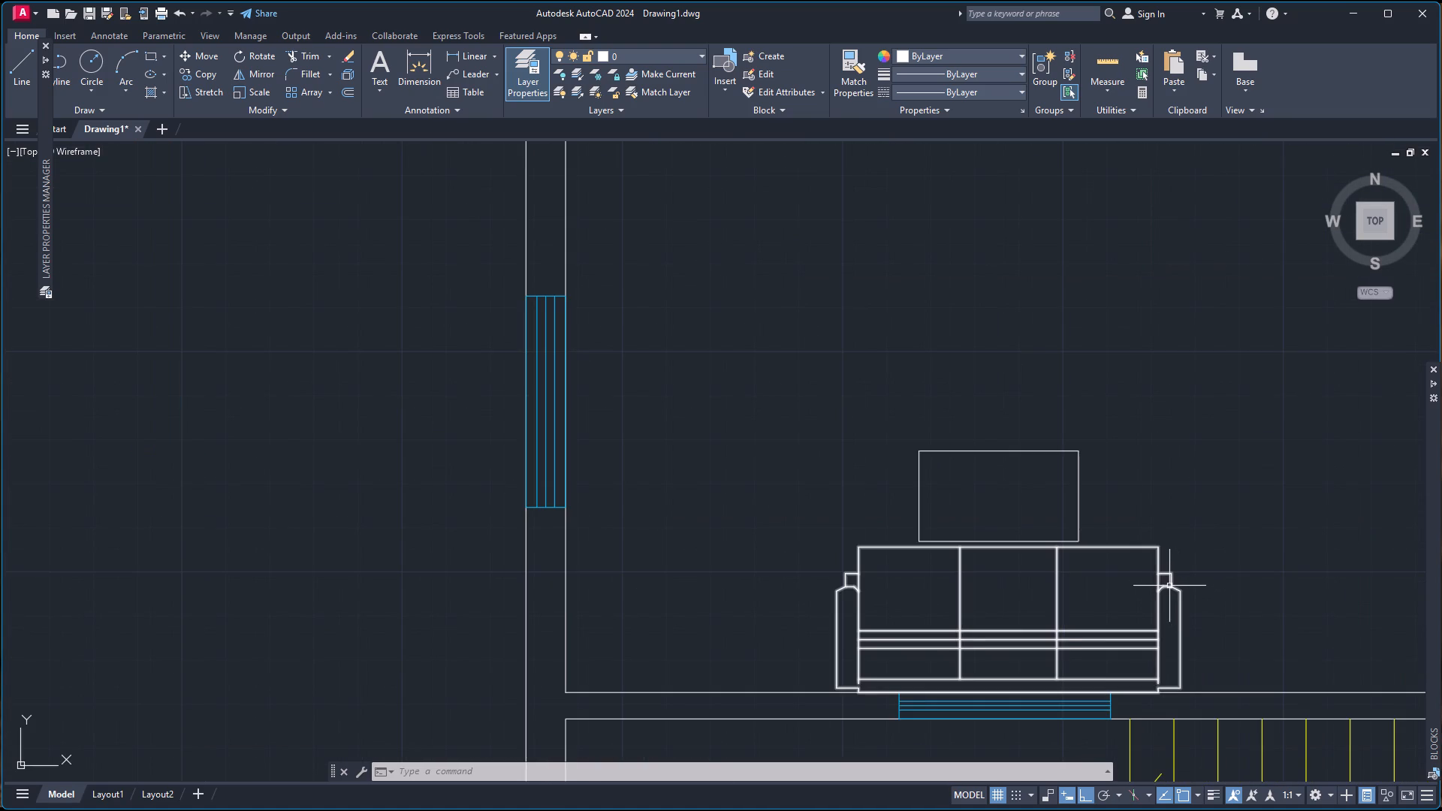
{"action": "left_click", "coordinate": [1011, 449]}
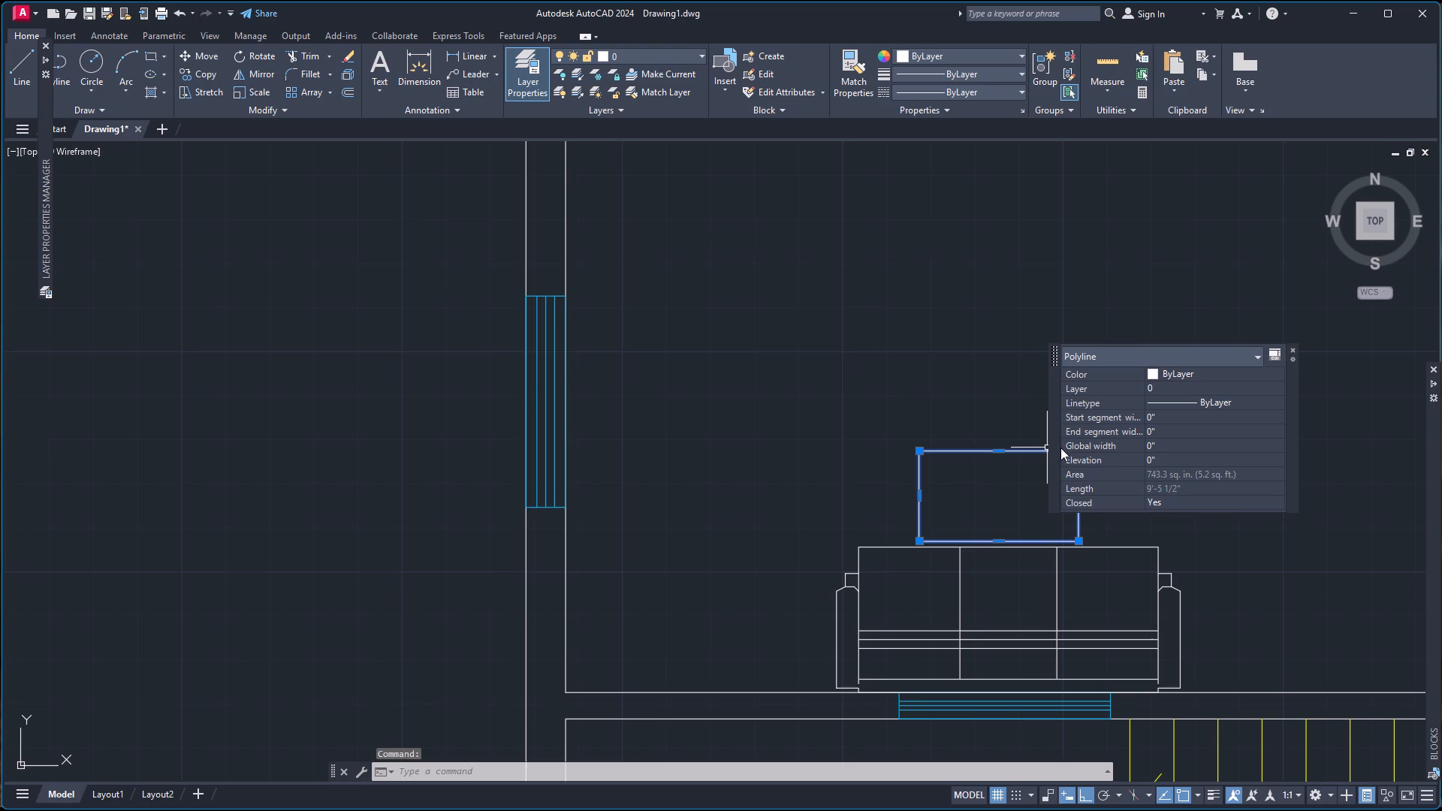
{"action": "key", "text": "m"}
{"action": "key", "text": "Return"}
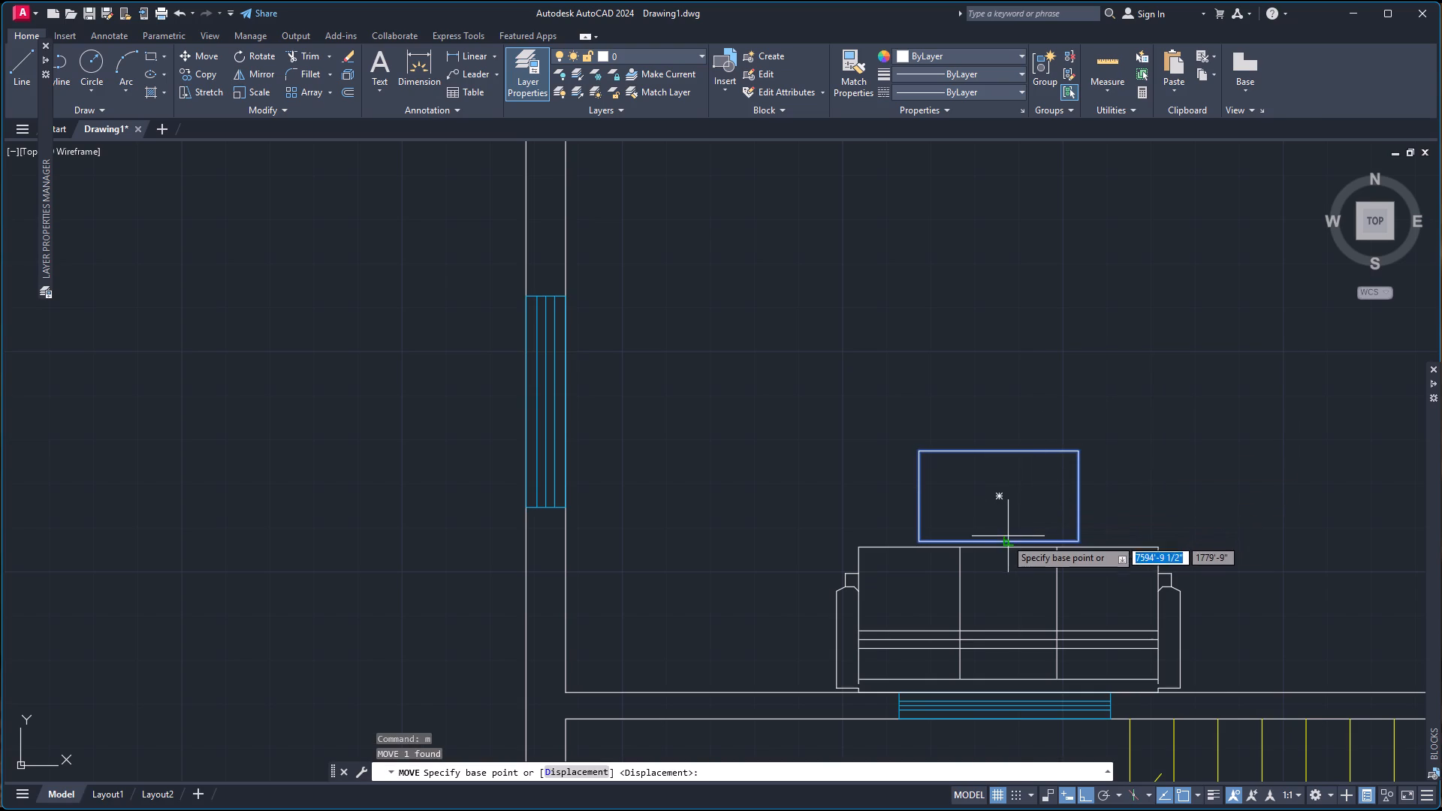
{"action": "left_click", "coordinate": [999, 539]}
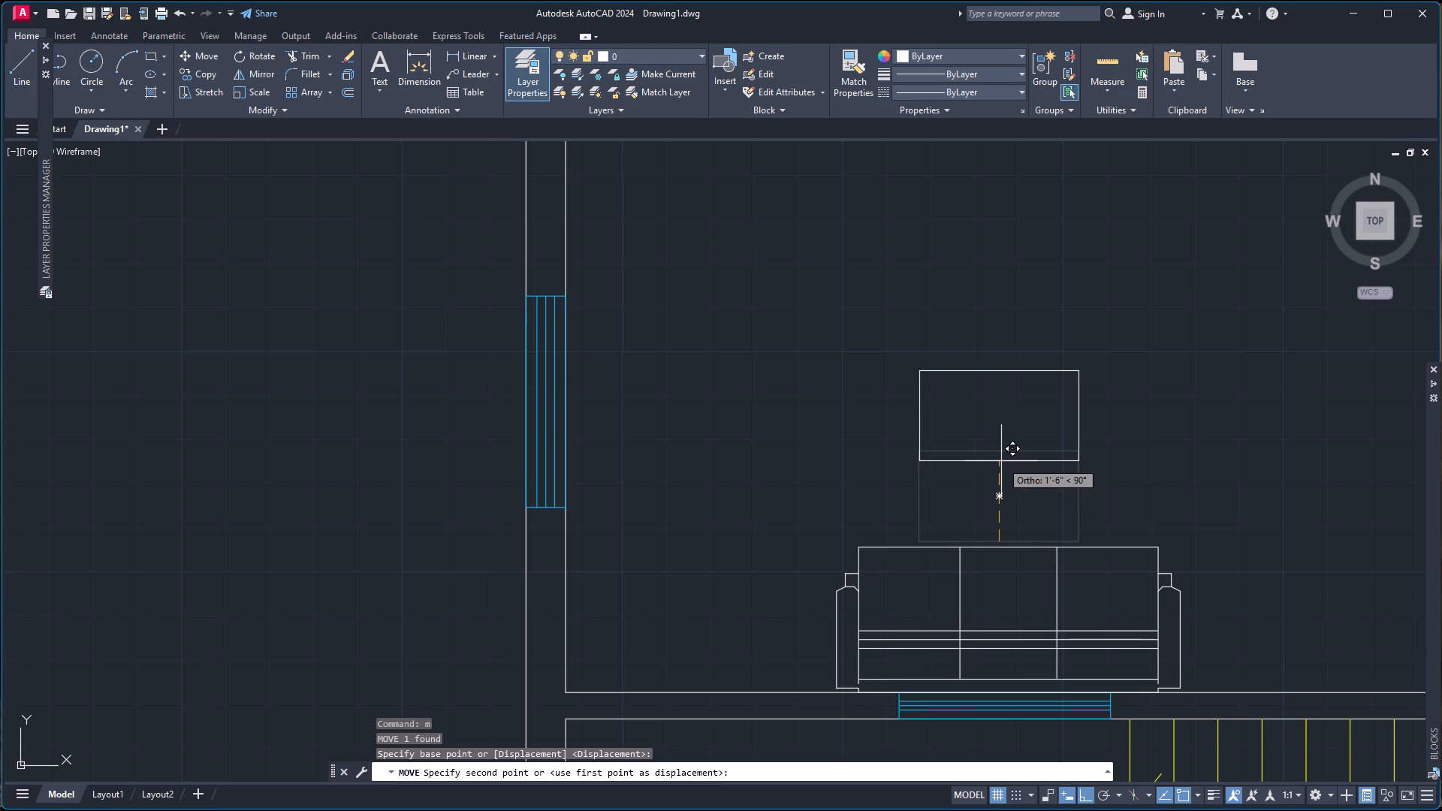
{"action": "left_click", "coordinate": [1001, 461]}
Shift the sofa straight up about 6" off the bottom wall, using its insertion-point grip, and clear the selection.
{"action": "scroll", "coordinate": [1001, 461], "scroll_direction": "down", "scroll_amount": 4}
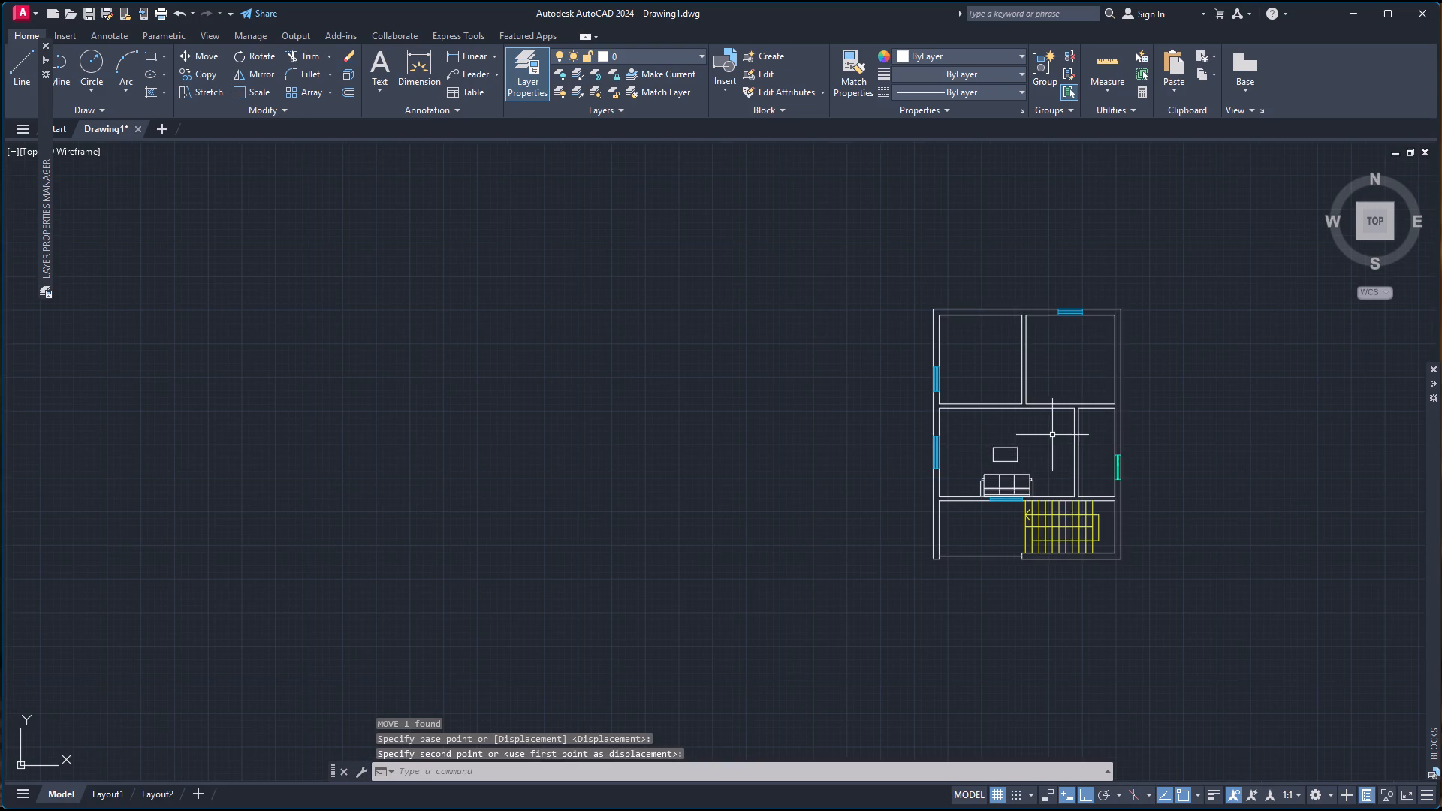
{"action": "scroll", "coordinate": [1053, 435], "scroll_direction": "up", "scroll_amount": 2}
{"action": "left_click", "coordinate": [933, 523]}
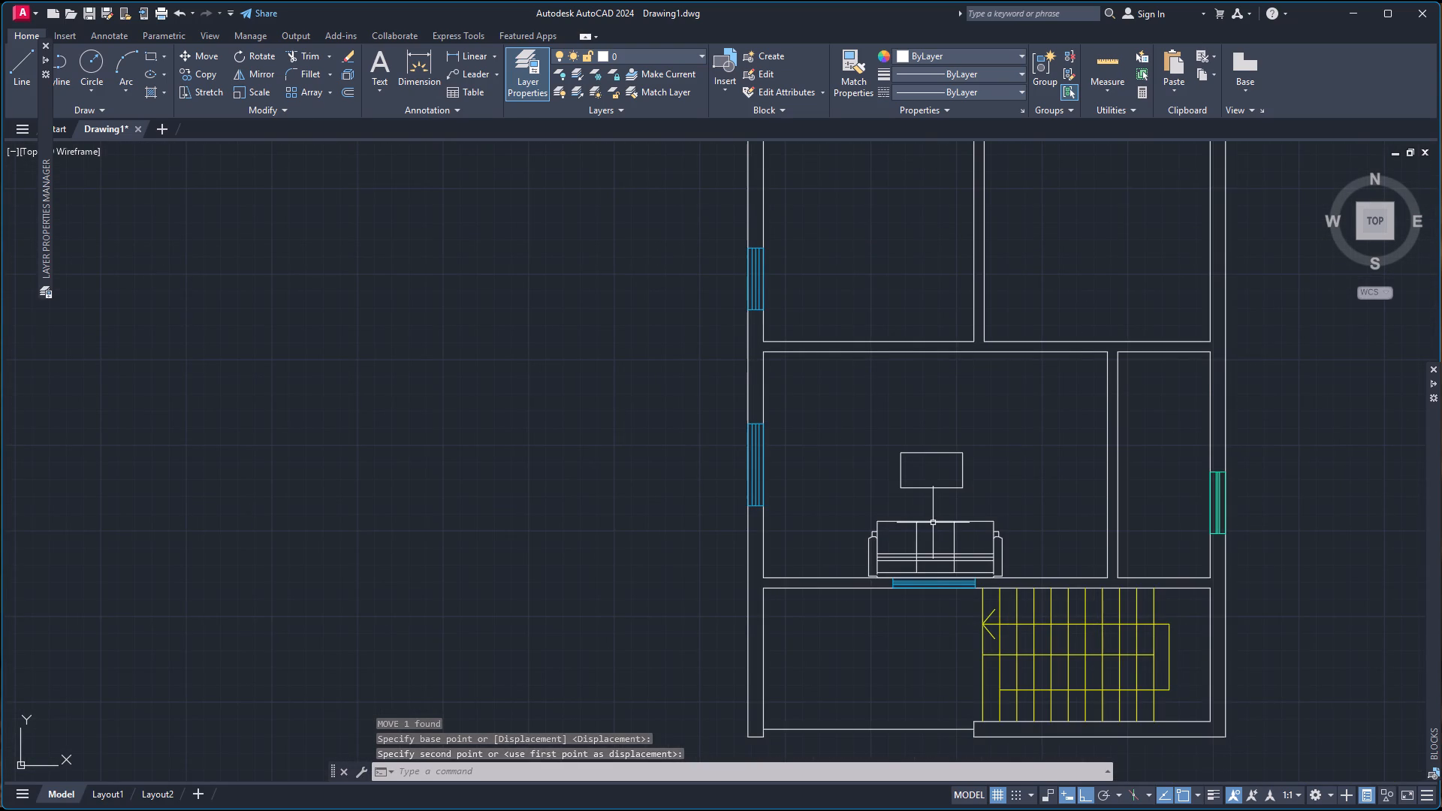
{"action": "left_click", "coordinate": [934, 577]}
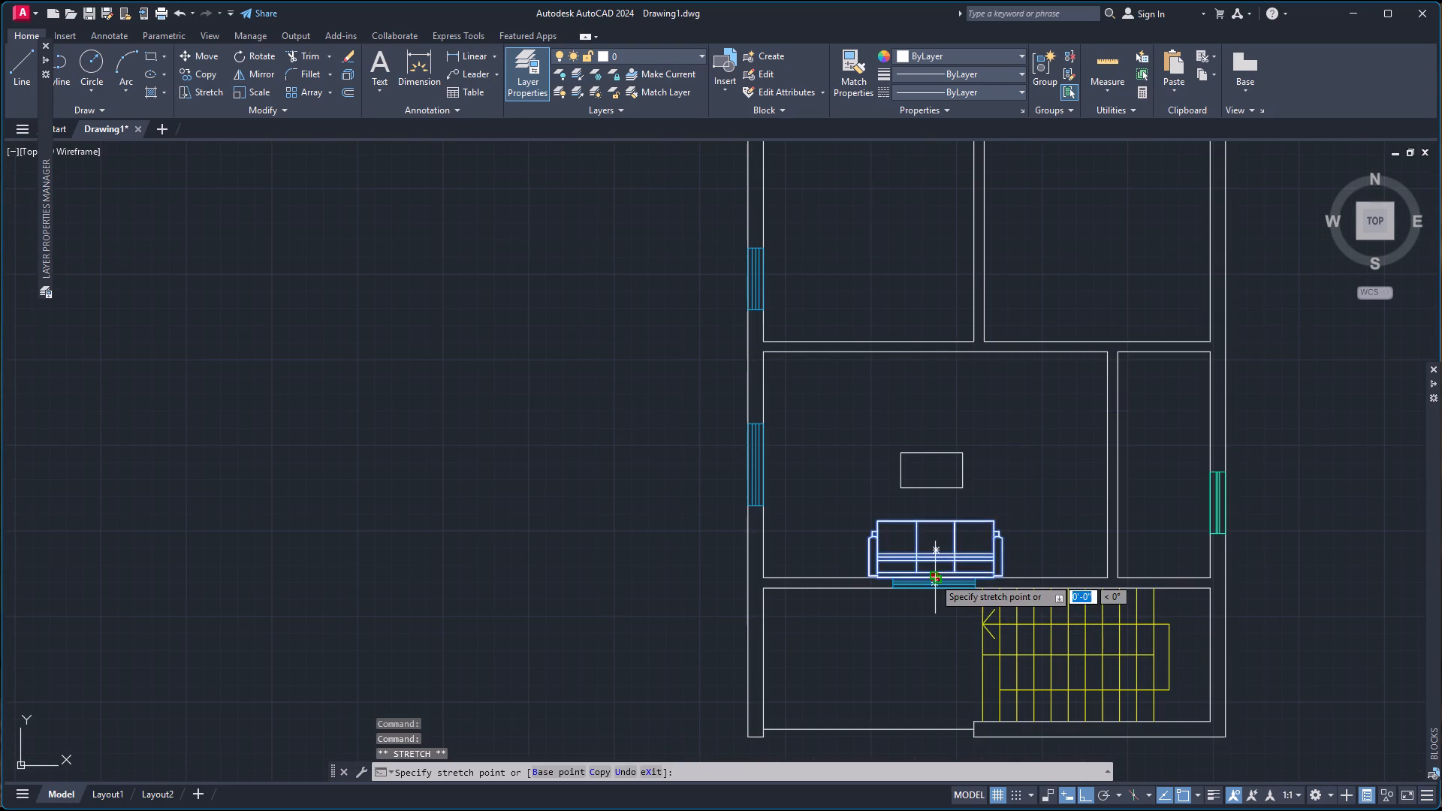
{"action": "scroll", "coordinate": [934, 571], "scroll_direction": "up", "scroll_amount": 3}
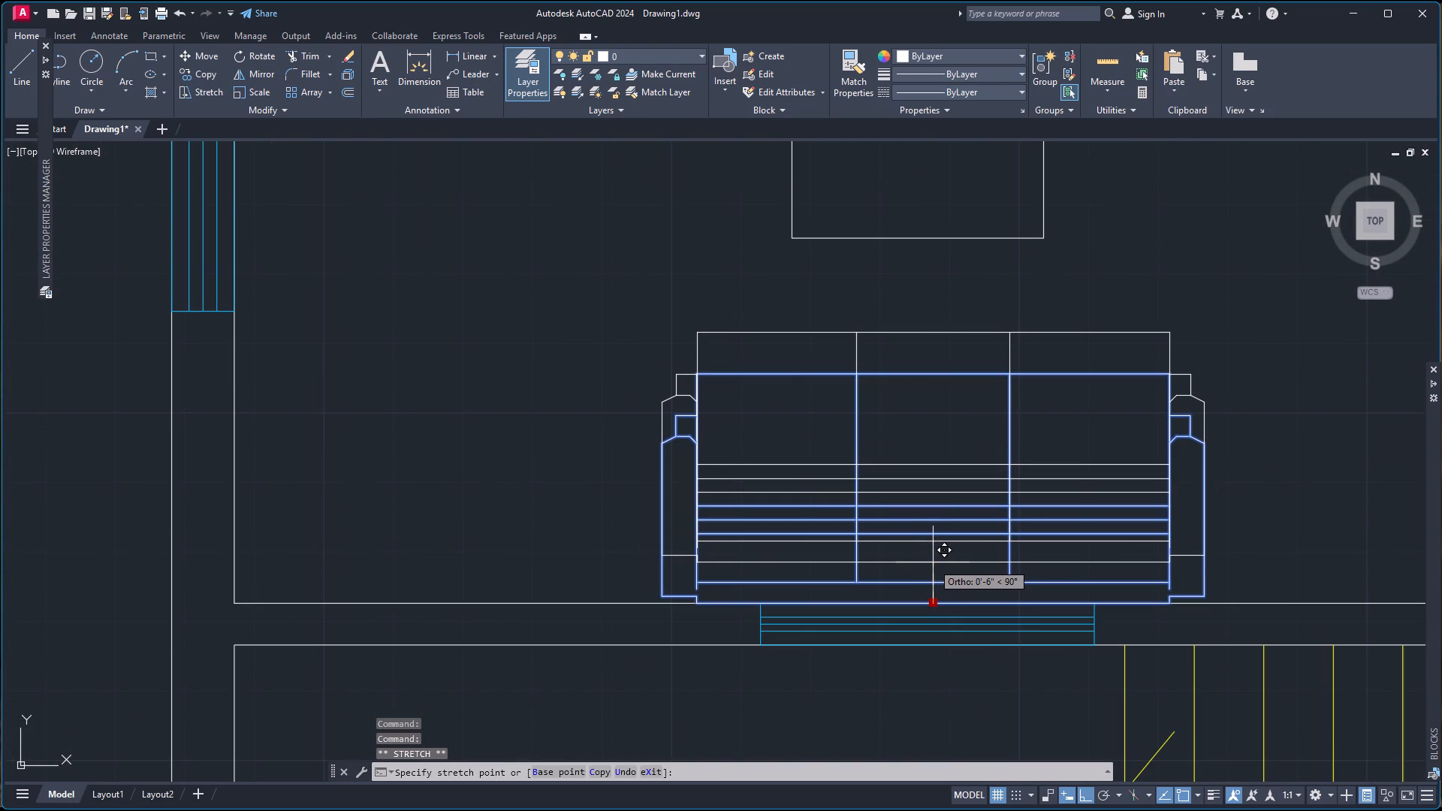
{"action": "left_click", "coordinate": [933, 562]}
{"action": "scroll", "coordinate": [963, 574], "scroll_direction": "down", "scroll_amount": 3}
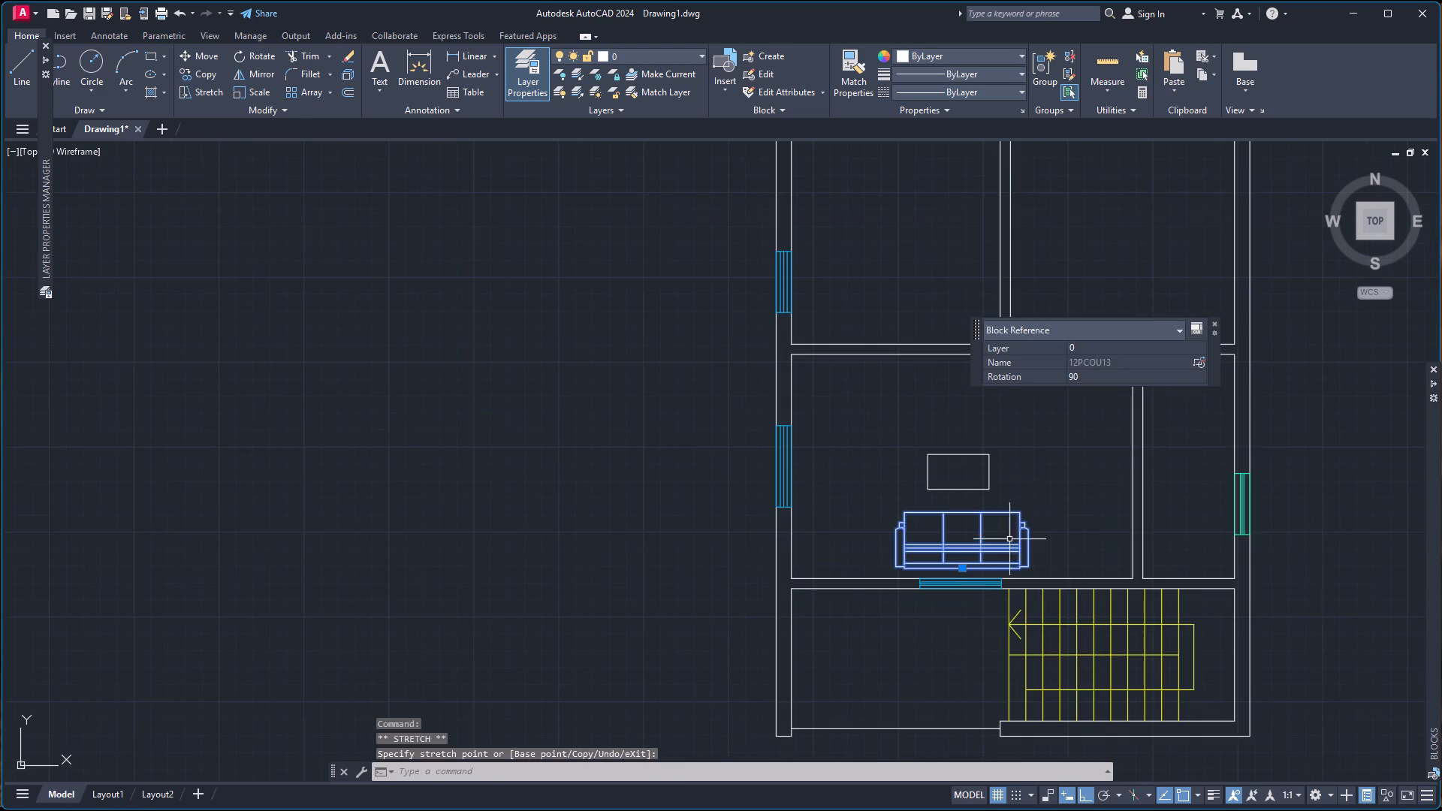
{"action": "scroll", "coordinate": [1028, 526], "scroll_direction": "down", "scroll_amount": 1}
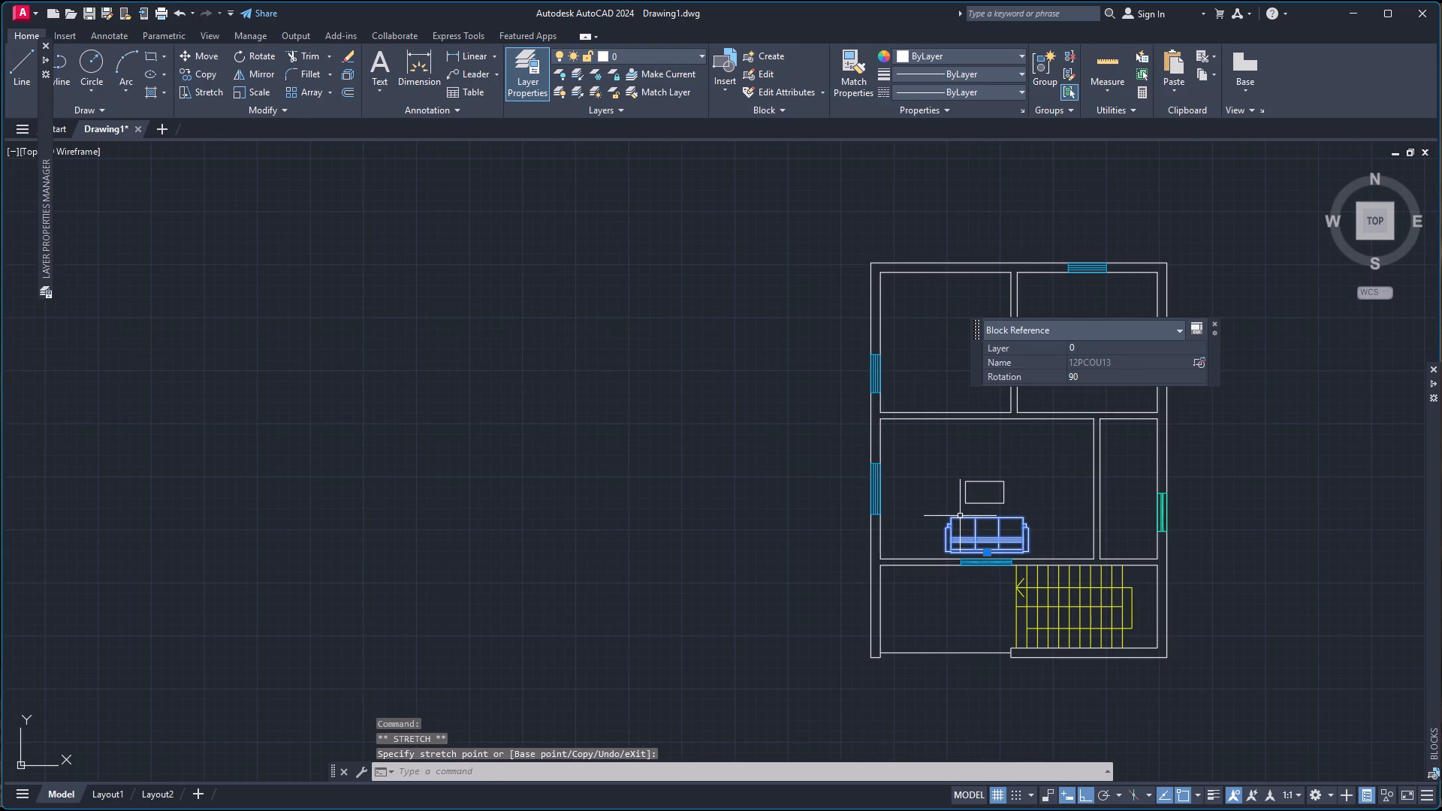
{"action": "key", "text": "Escape"}
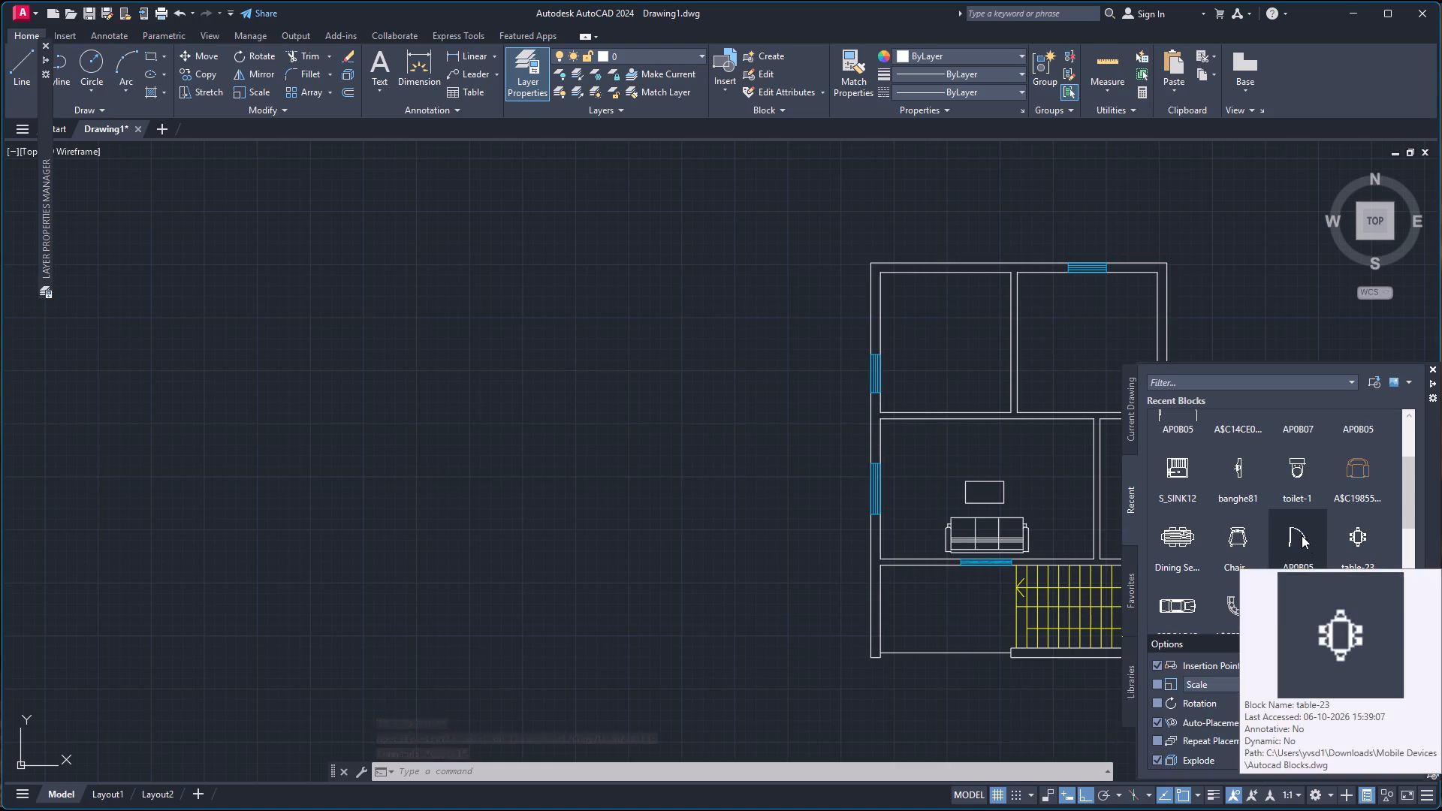
Insert the armchair block A$C198557BC from the recent blocks, in the empty area west of the floor plan.
{"action": "scroll", "coordinate": [1302, 535], "scroll_direction": "up", "scroll_amount": 3}
{"action": "scroll", "coordinate": [1318, 548], "scroll_direction": "down", "scroll_amount": 2}
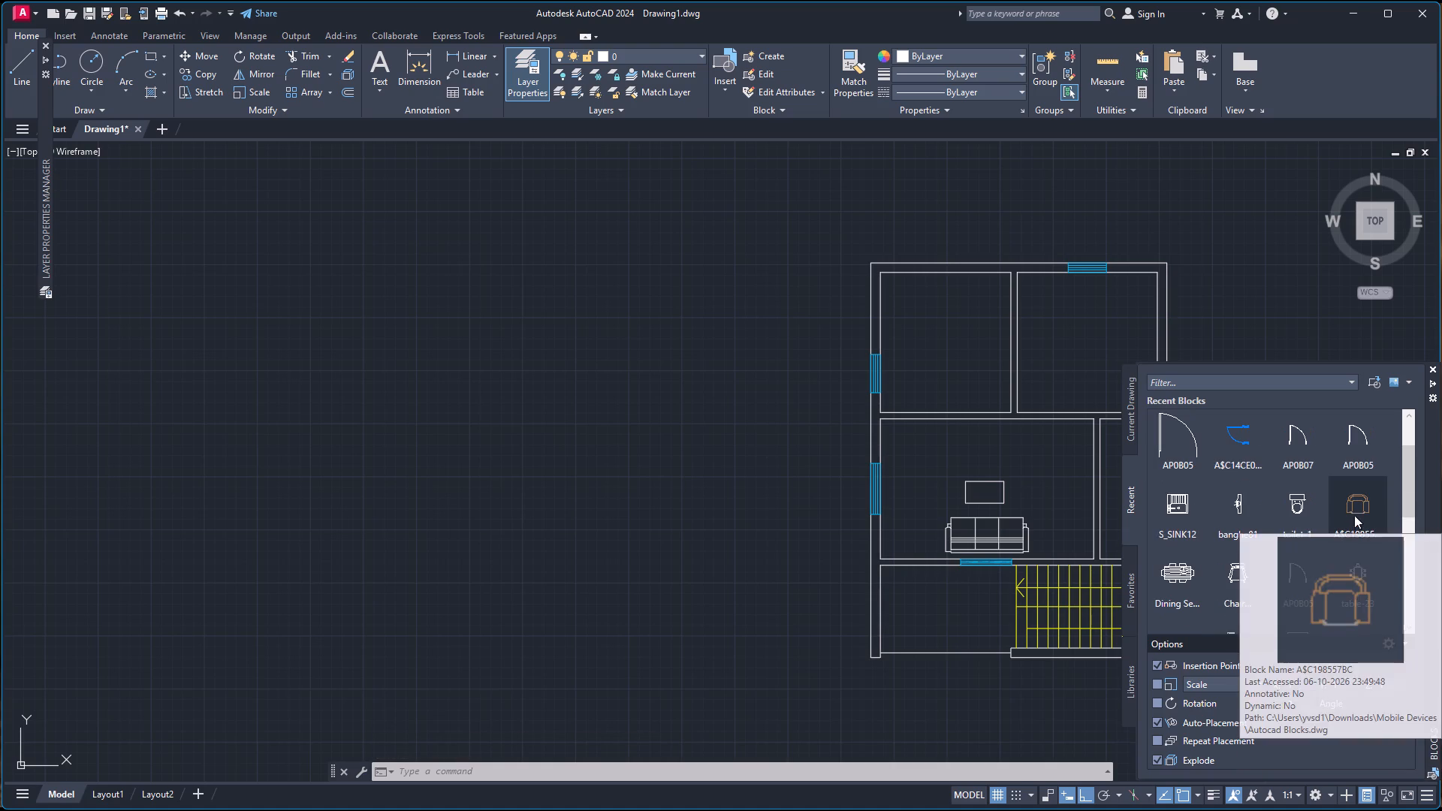
{"action": "left_click_drag", "start_coordinate": [1354, 515], "coordinate": [707, 515]}
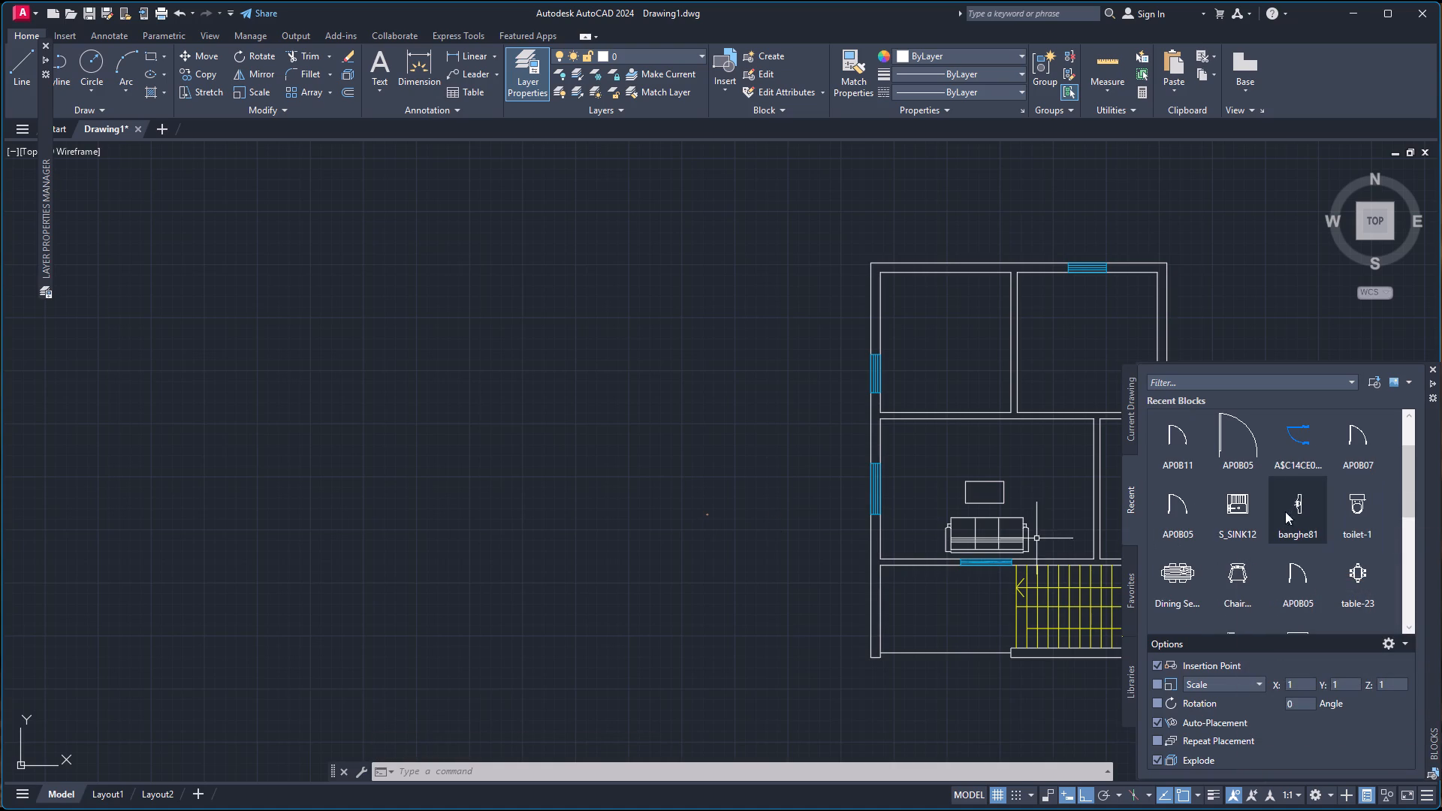
Insert the bed block MAT-P13 from the recent blocks, in the empty area west of the floor plan, above the armchair block.
{"action": "scroll", "coordinate": [1291, 500], "scroll_direction": "down", "scroll_amount": 1}
{"action": "scroll", "coordinate": [1291, 500], "scroll_direction": "up", "scroll_amount": 3}
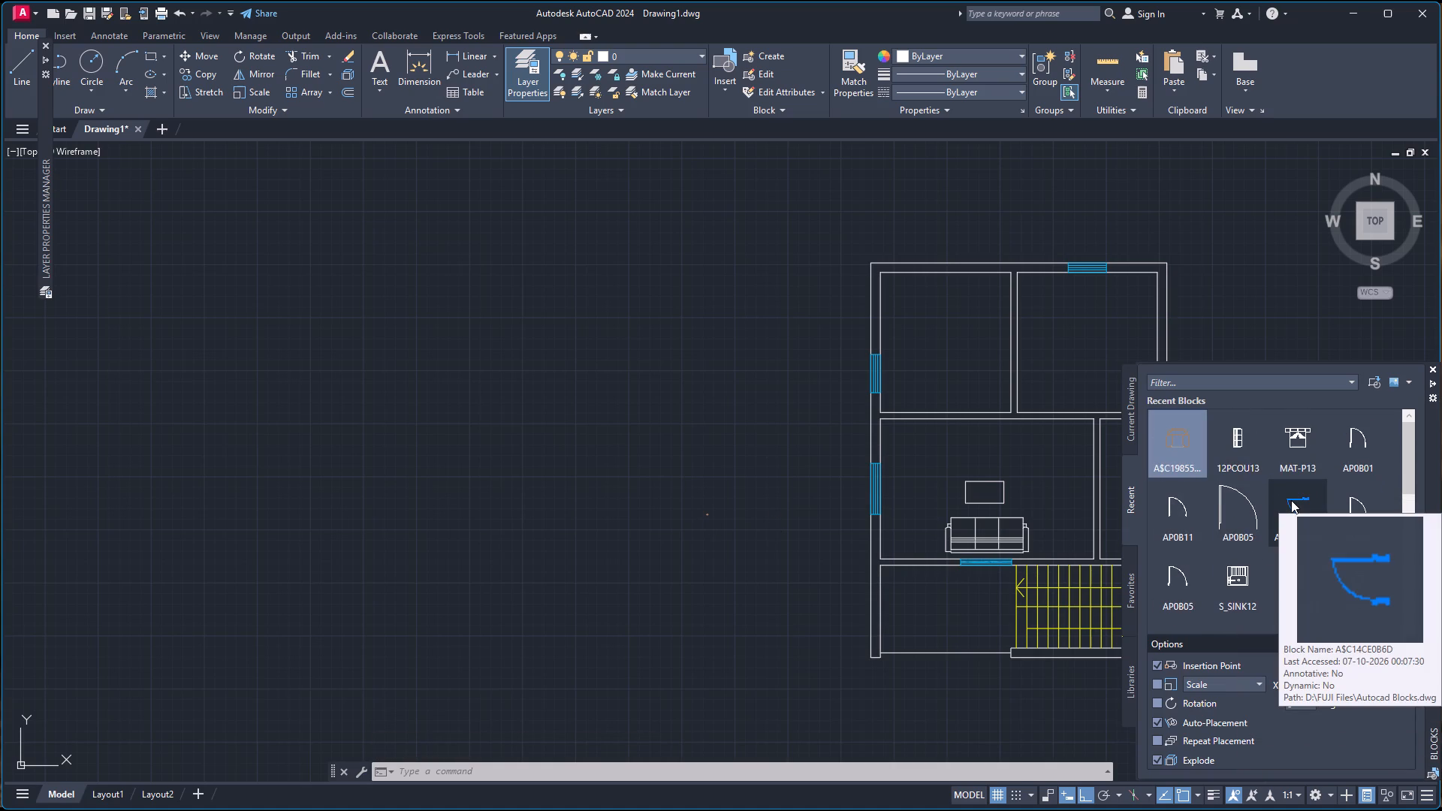
{"action": "scroll", "coordinate": [1291, 500], "scroll_direction": "up", "scroll_amount": 3}
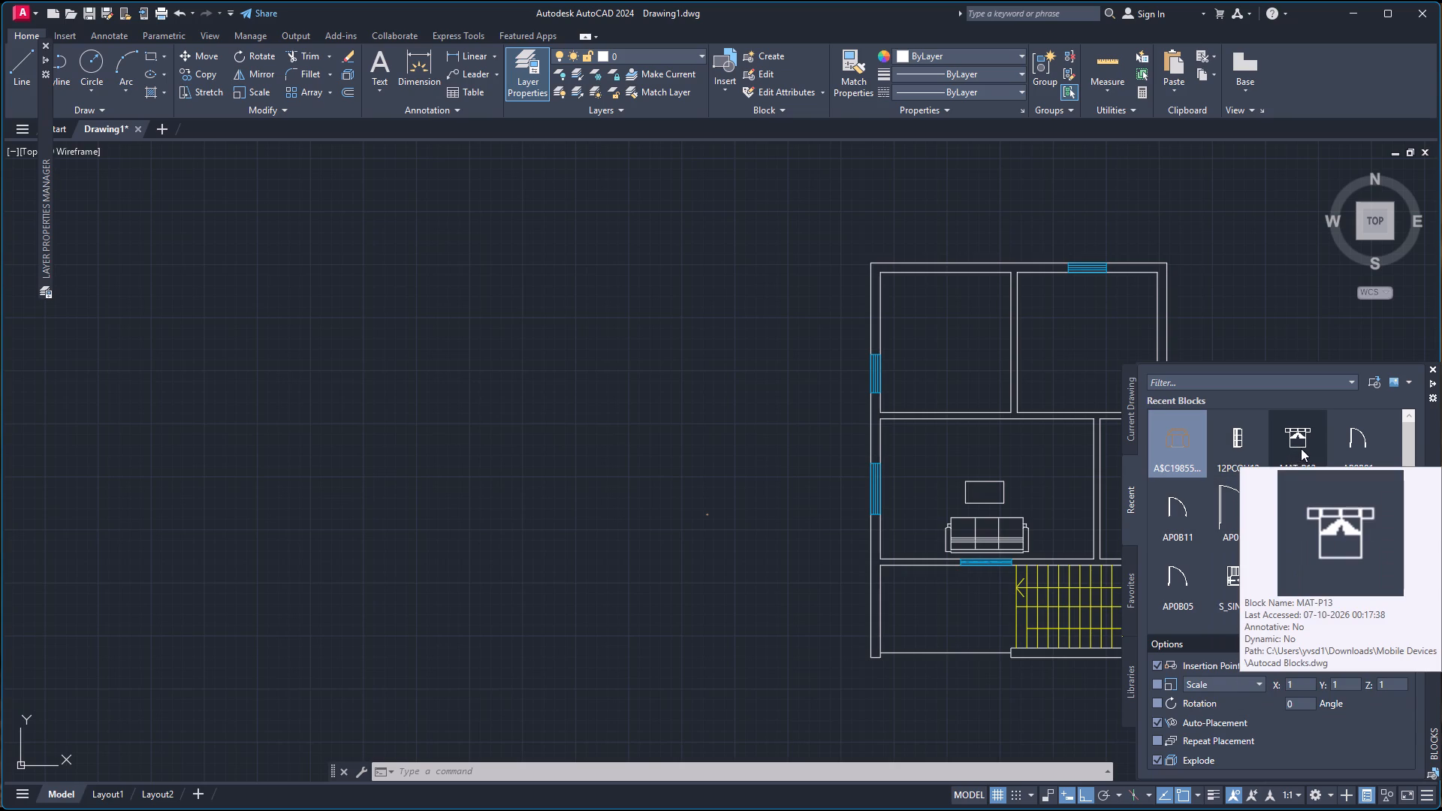
{"action": "left_click_drag", "start_coordinate": [1301, 448], "coordinate": [709, 368]}
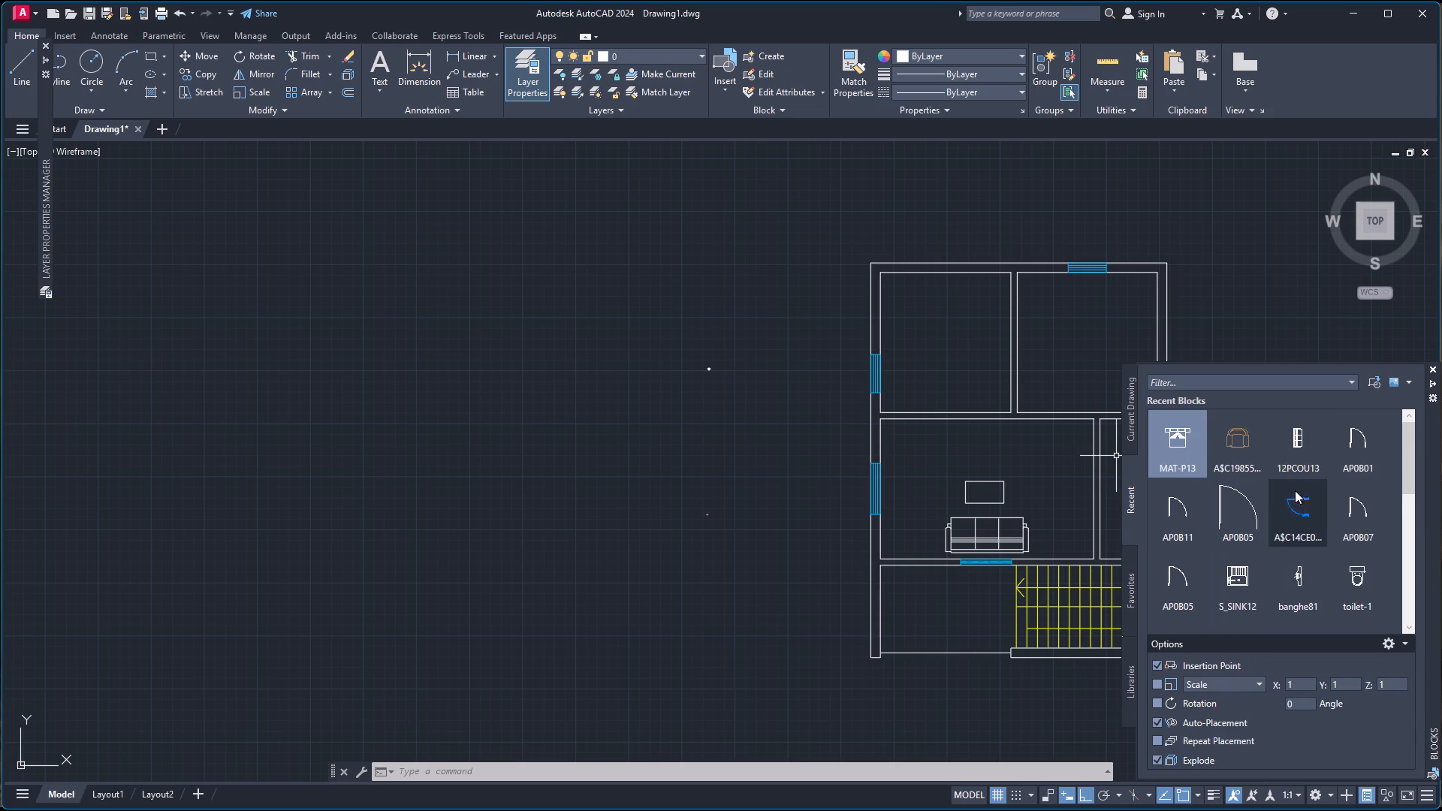
Insert the door block AP0B05 from the 2BHK House Plan 2.0 drawing, in the empty area further west of the floor plan.
{"action": "scroll", "coordinate": [1276, 526], "scroll_direction": "down", "scroll_amount": 1}
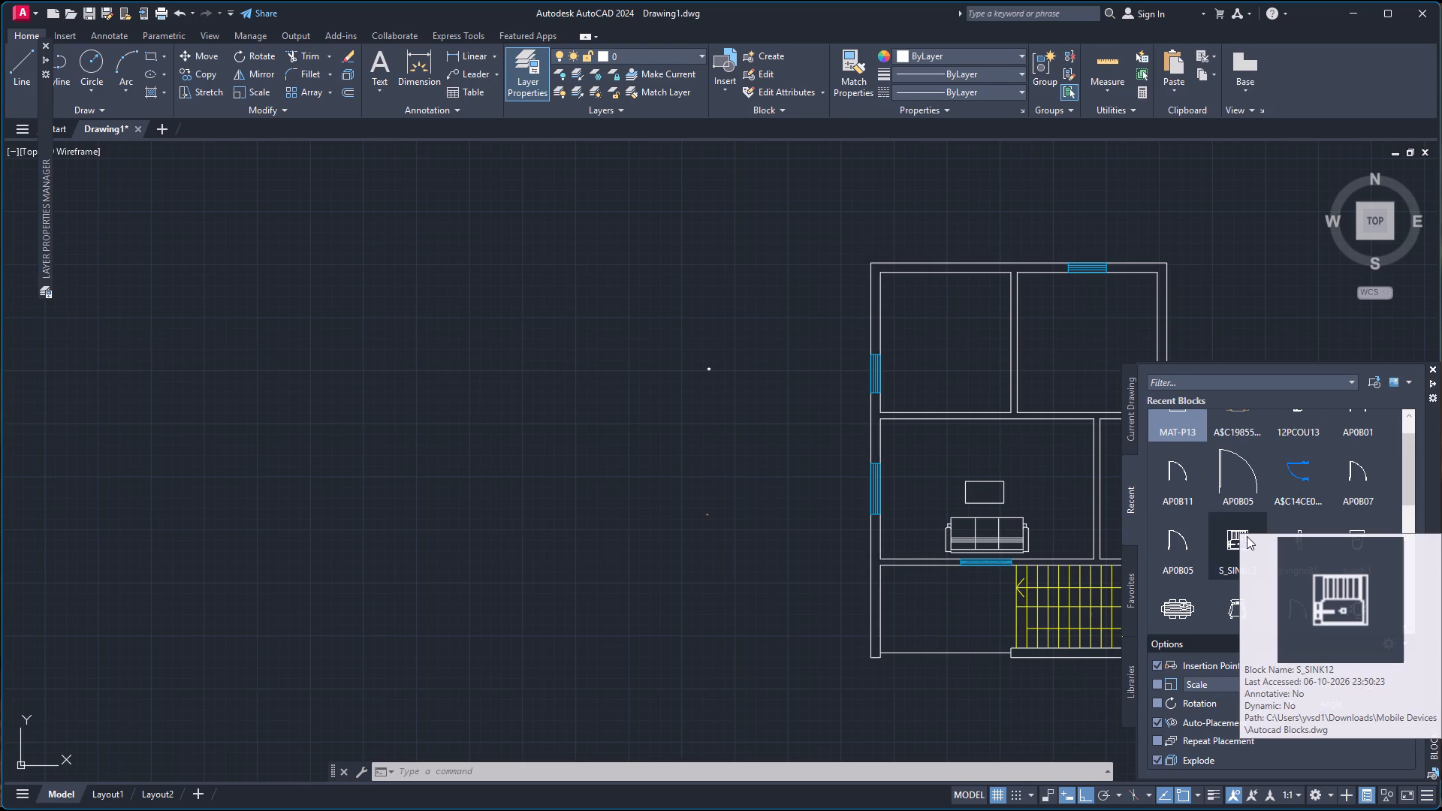
{"action": "scroll", "coordinate": [1292, 508], "scroll_direction": "down", "scroll_amount": 1}
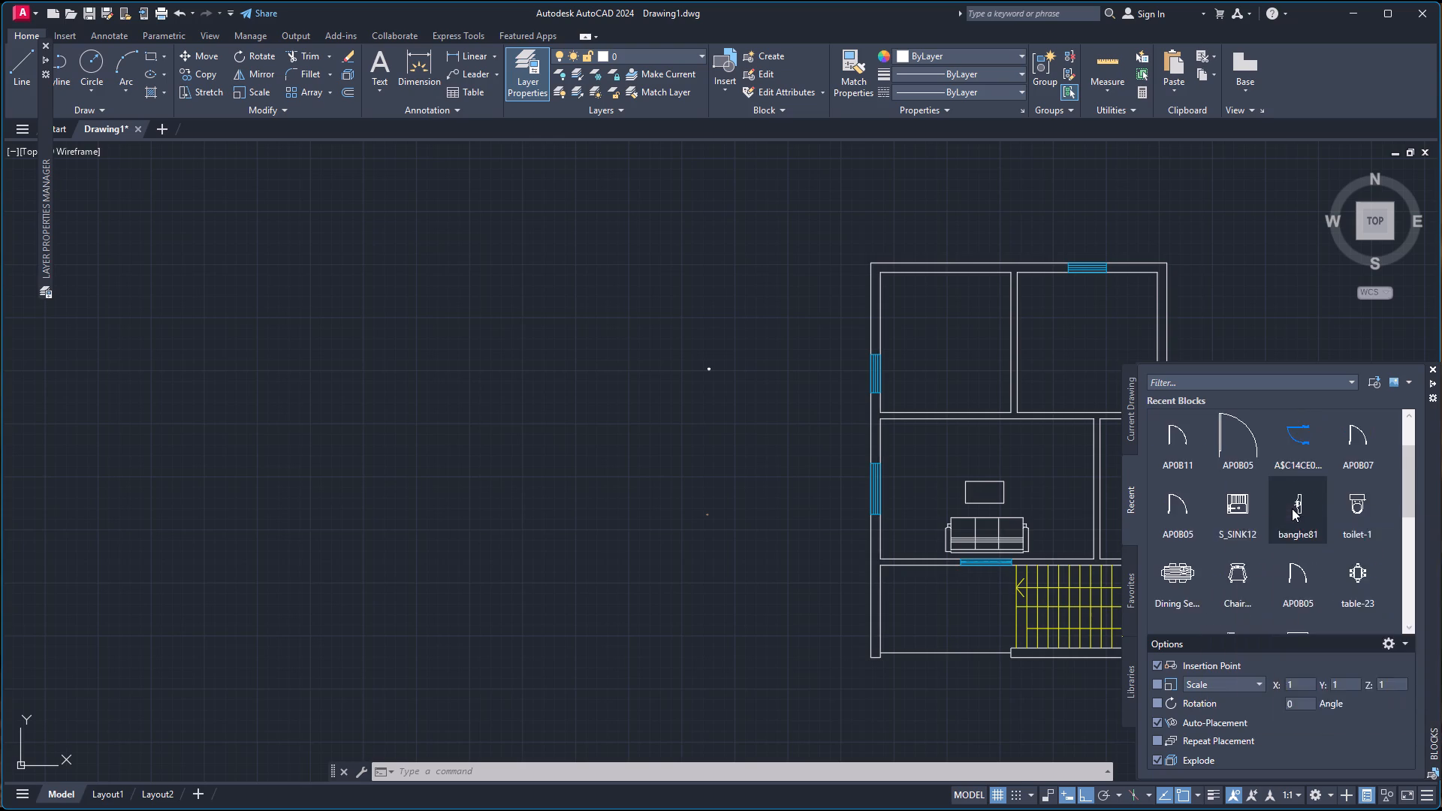
{"action": "scroll", "coordinate": [1292, 508], "scroll_direction": "down", "scroll_amount": 2}
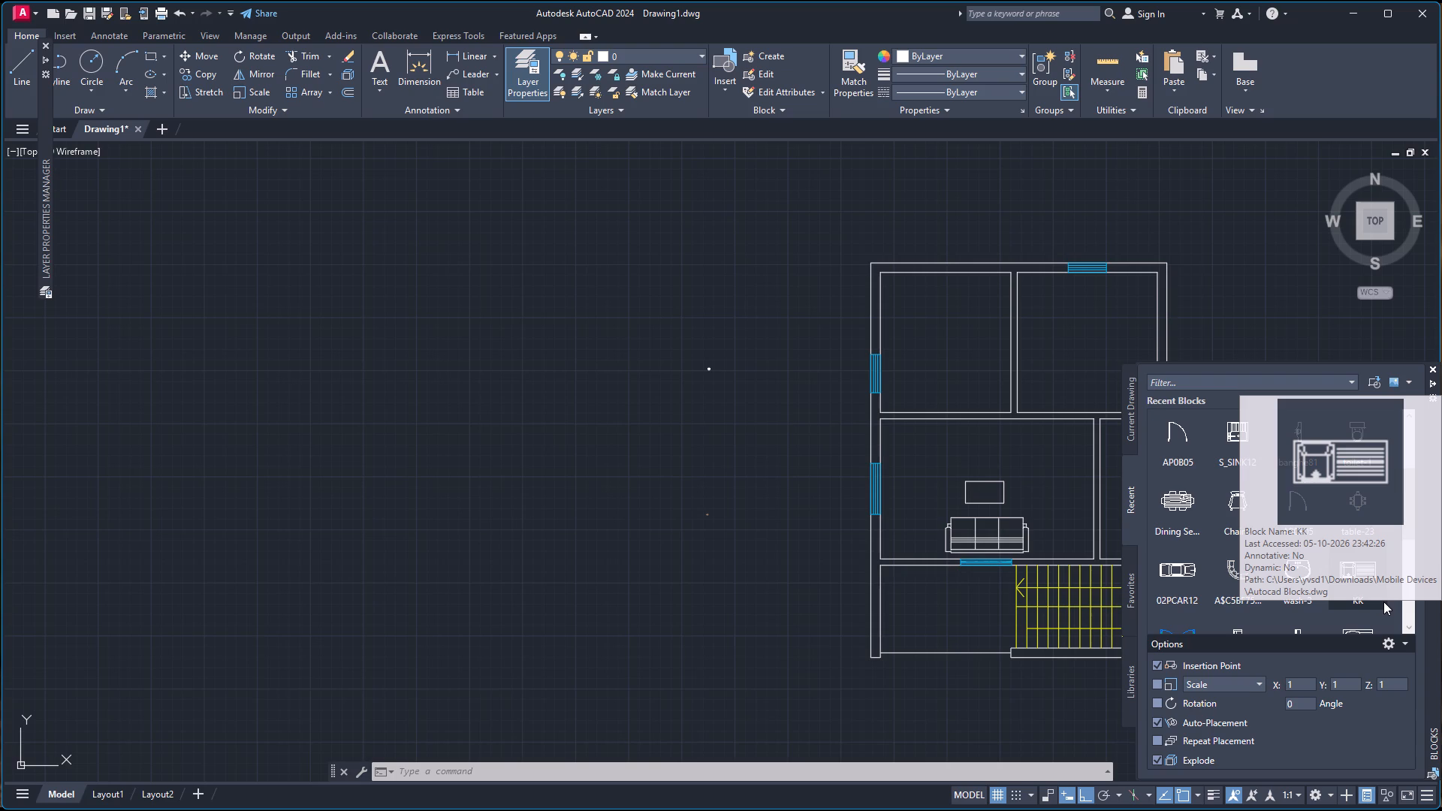
{"action": "scroll", "coordinate": [1235, 610], "scroll_direction": "down", "scroll_amount": 2}
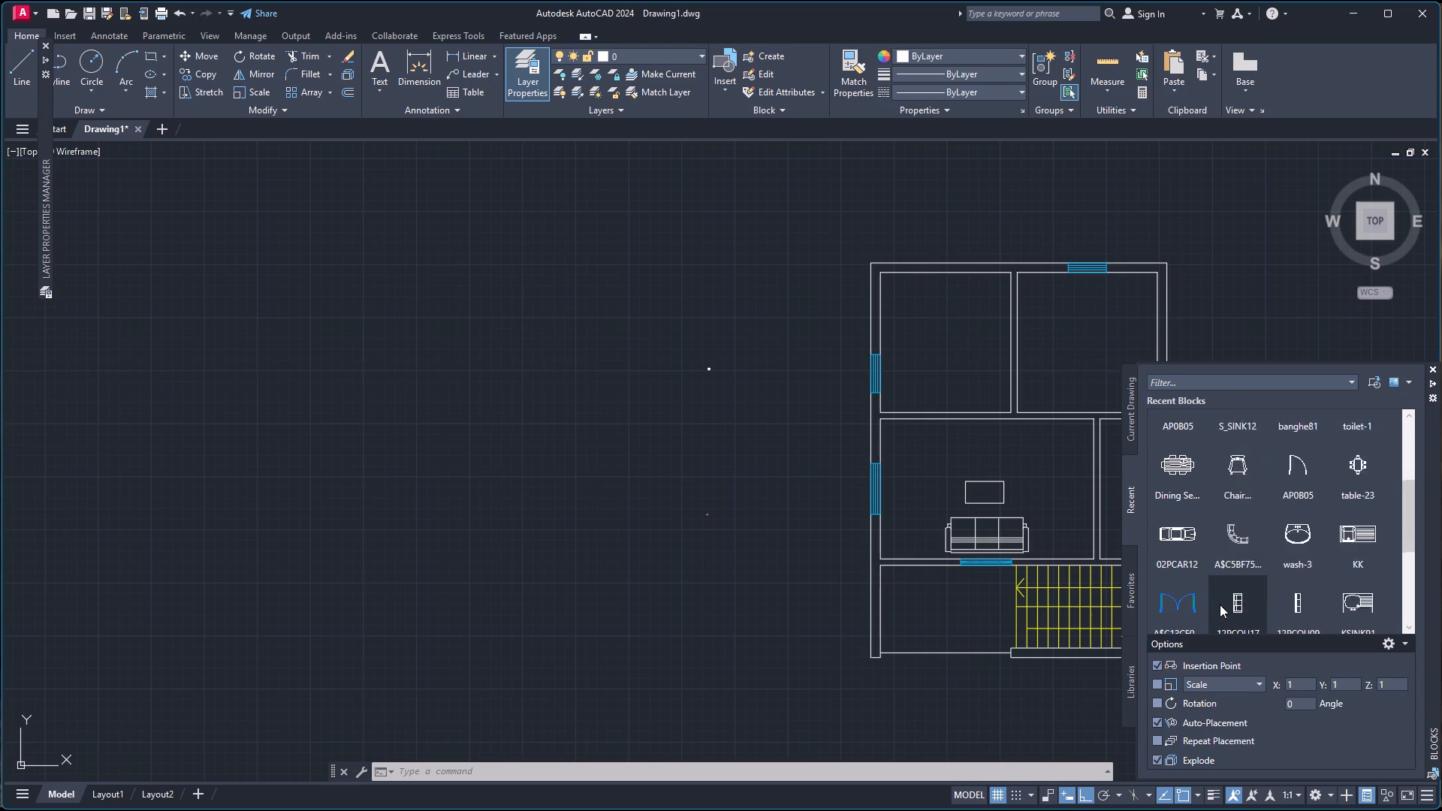
{"action": "scroll", "coordinate": [1220, 604], "scroll_direction": "down", "scroll_amount": 1}
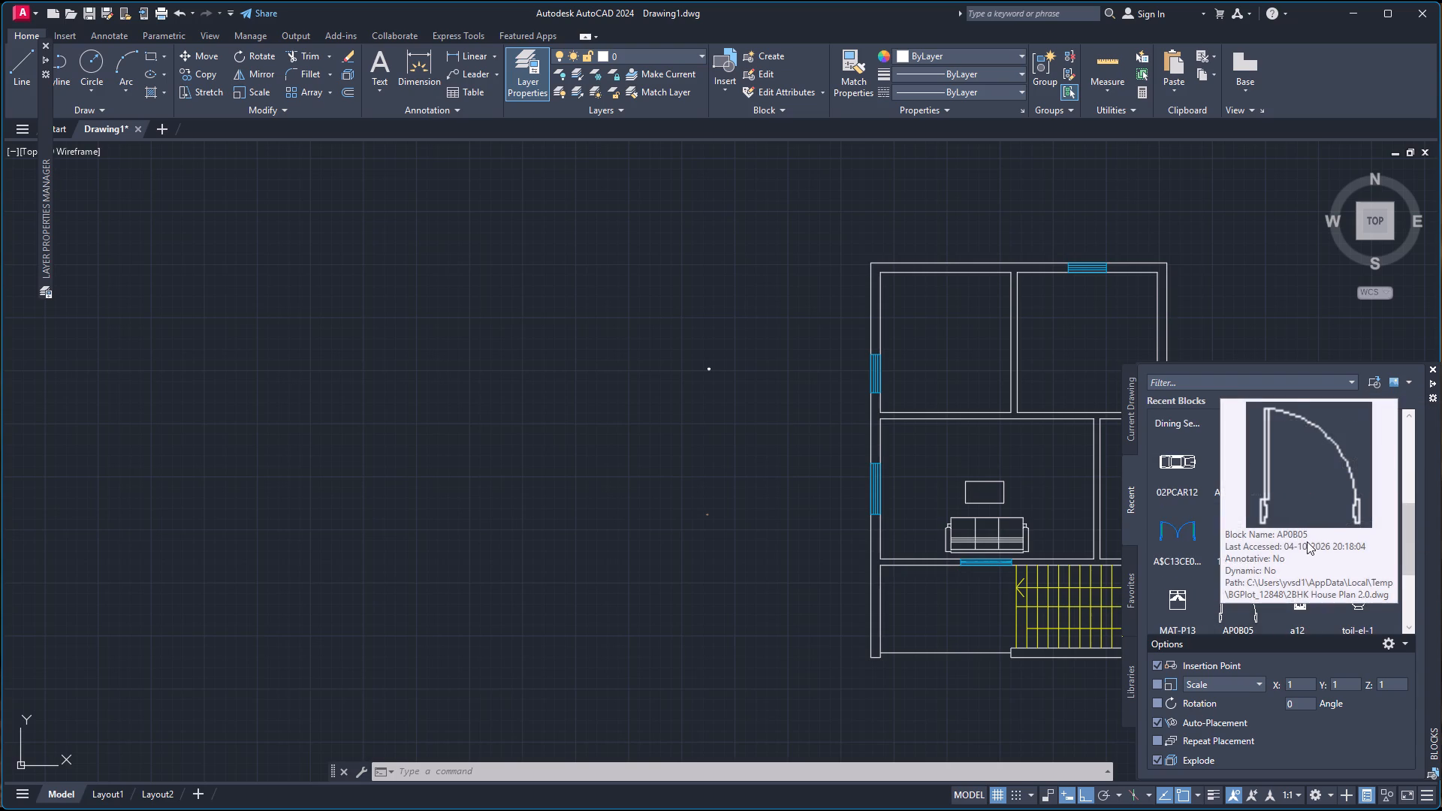
{"action": "left_click_drag", "start_coordinate": [1225, 587], "coordinate": [403, 507]}
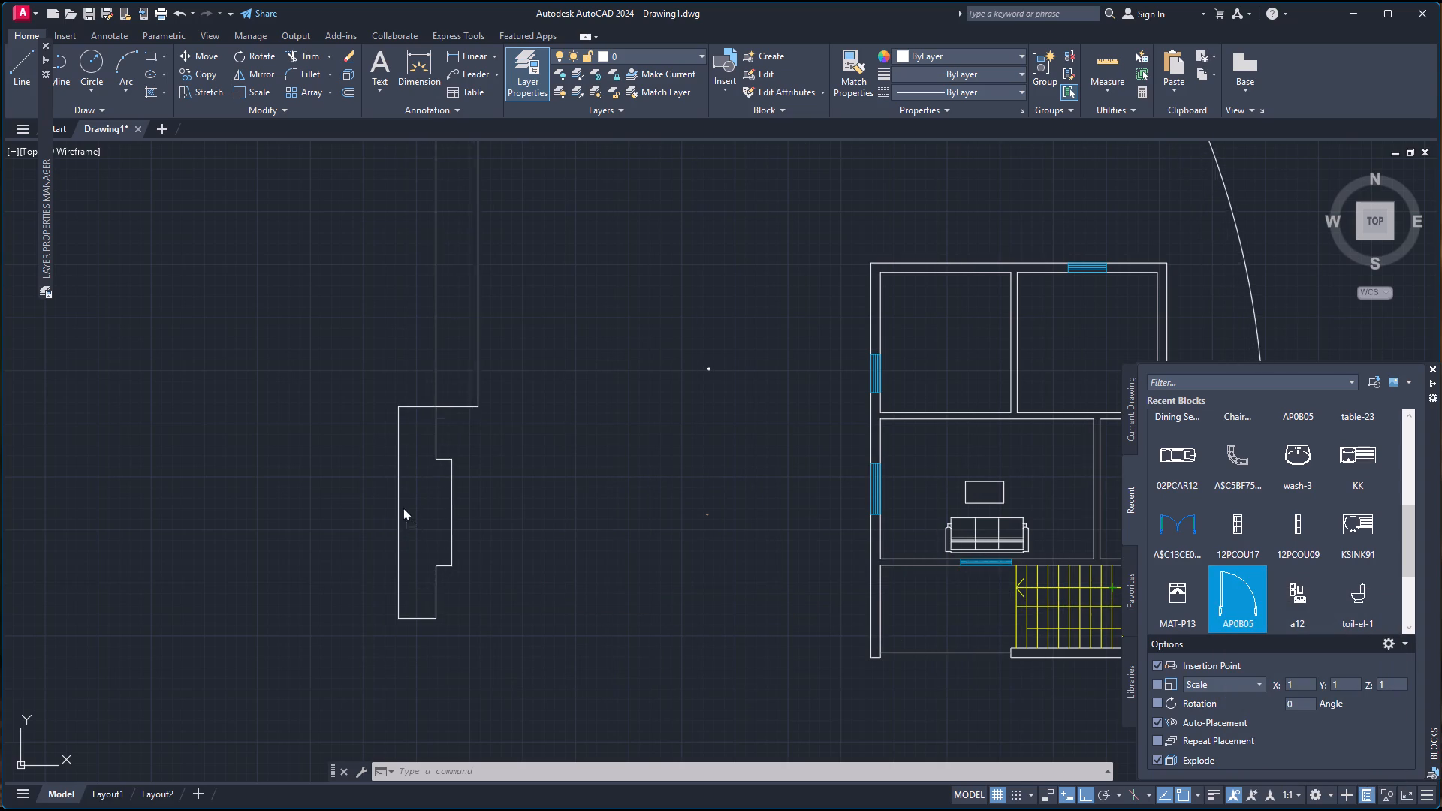
{"action": "left_click_drag", "start_coordinate": [403, 507], "coordinate": [426, 466]}
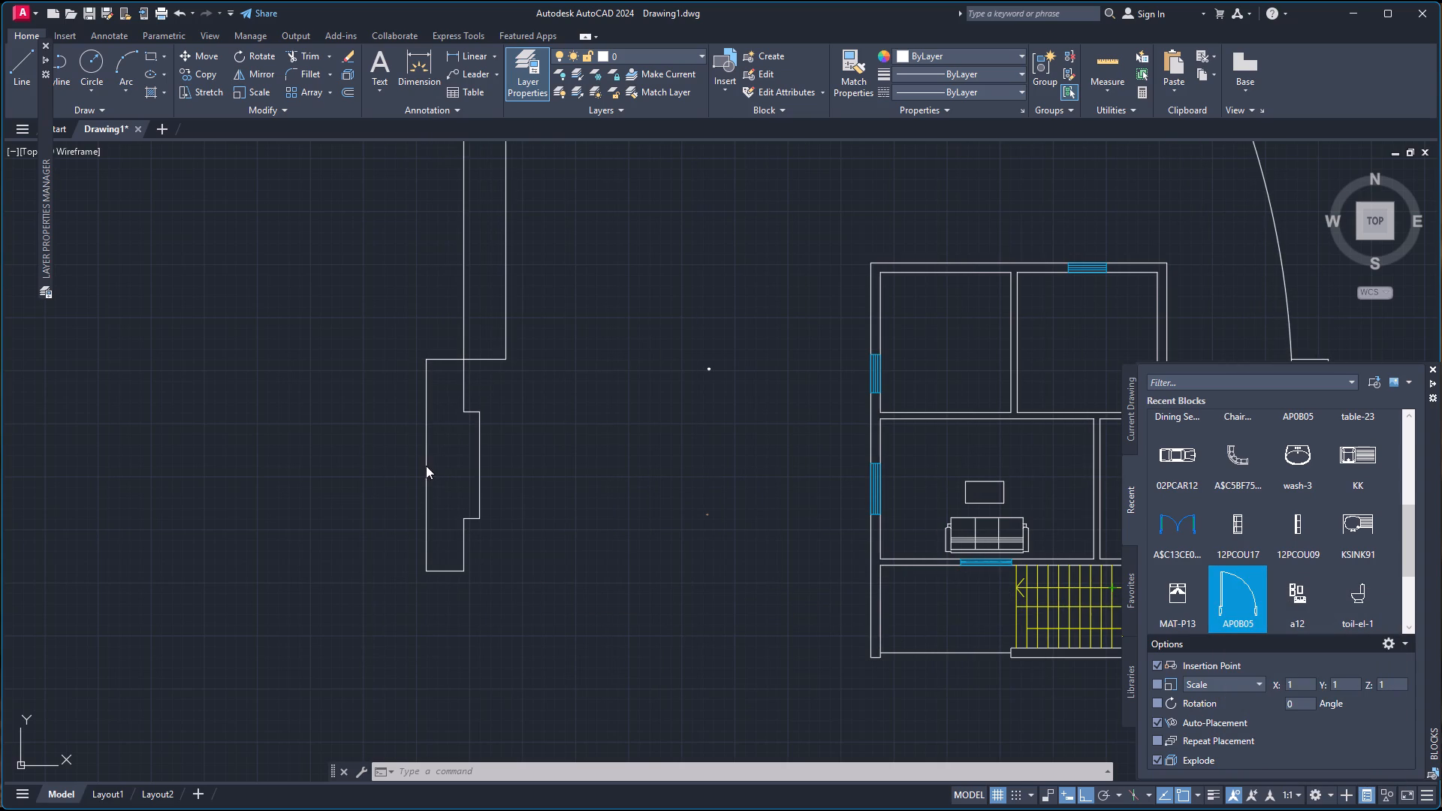
Insert the toilet block toil-el-1 from the recent blocks, in the empty area west of the armchair block, and end the command.
{"action": "scroll", "coordinate": [1301, 543], "scroll_direction": "down", "scroll_amount": 4}
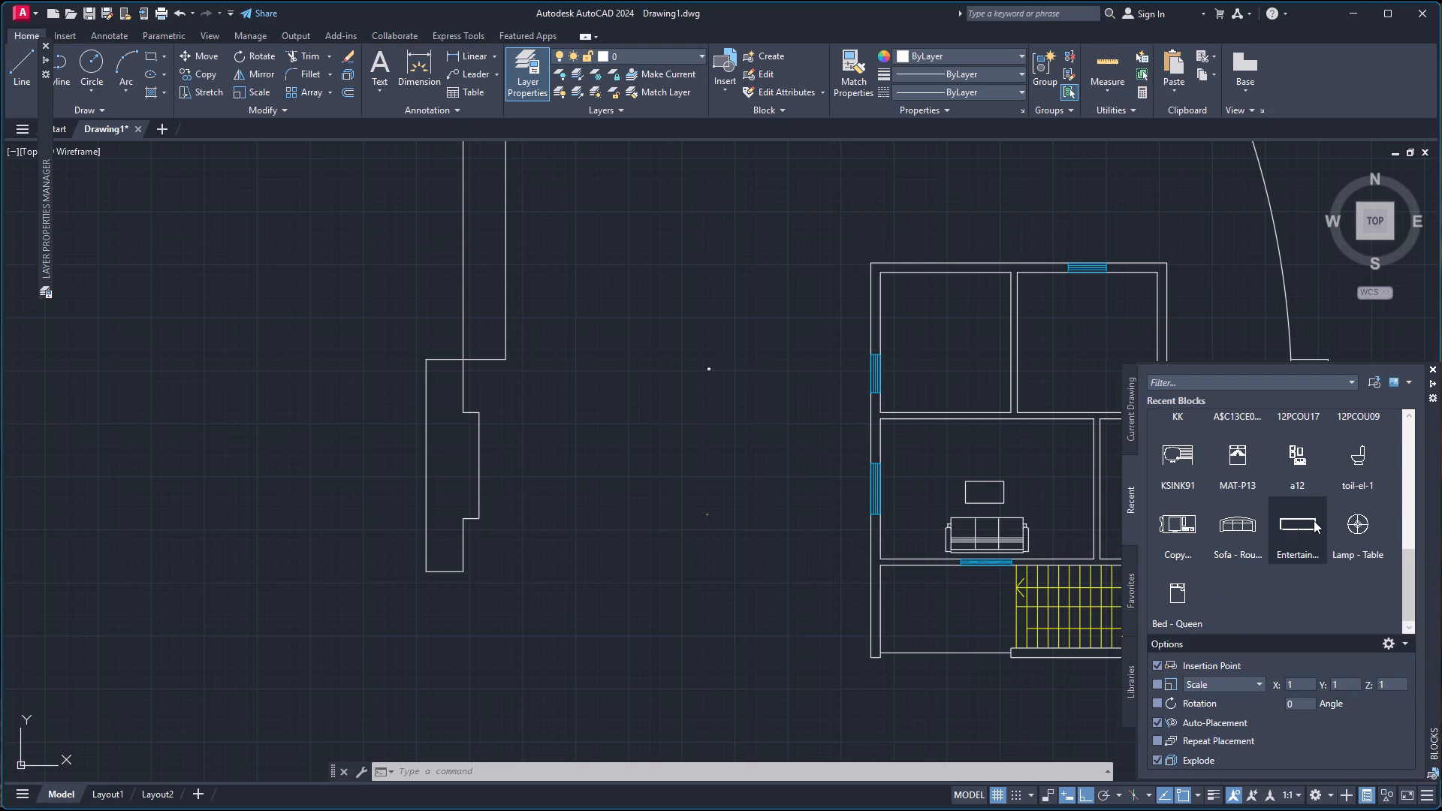
{"action": "scroll", "coordinate": [1314, 520], "scroll_direction": "up", "scroll_amount": 2}
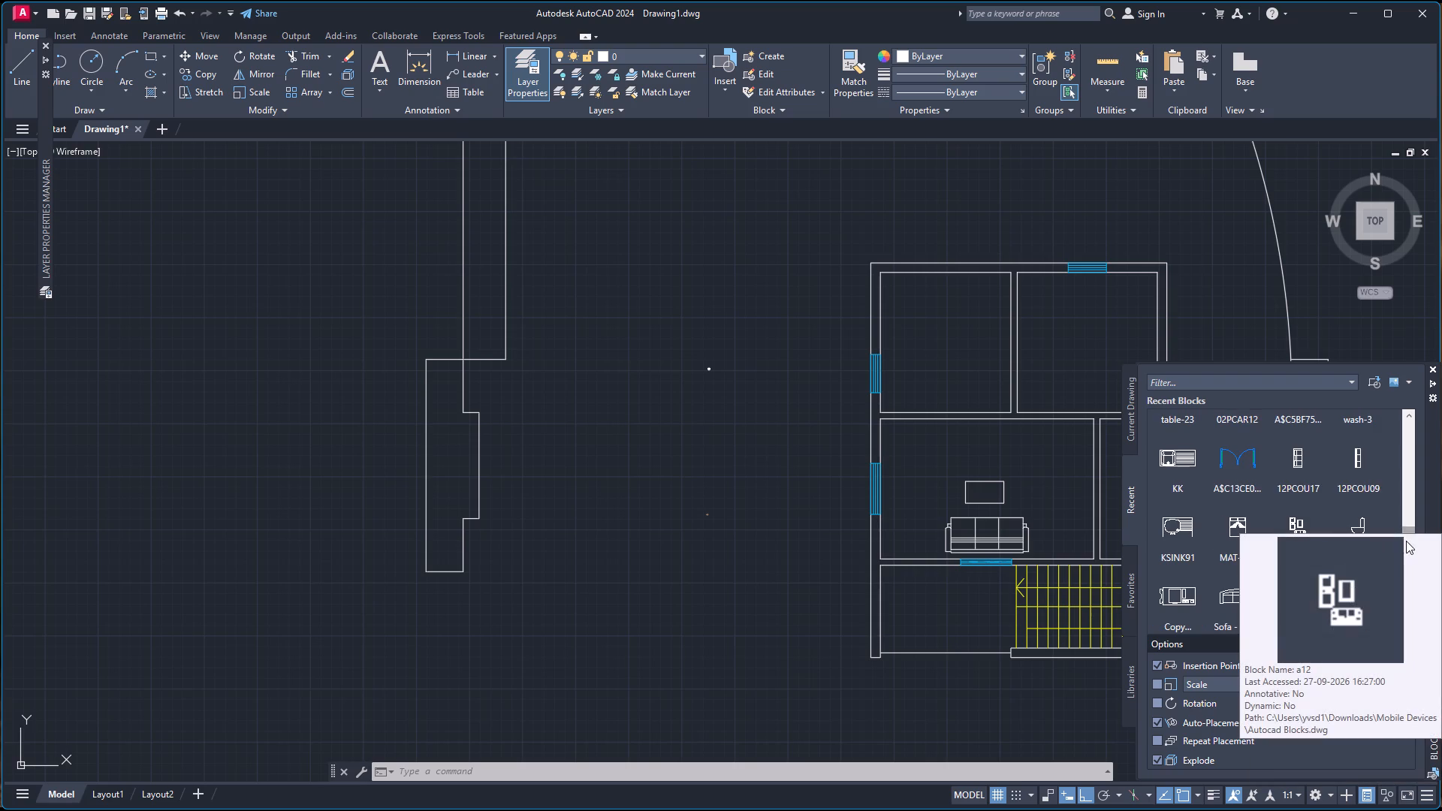
{"action": "left_click_drag", "start_coordinate": [1368, 528], "coordinate": [613, 532]}
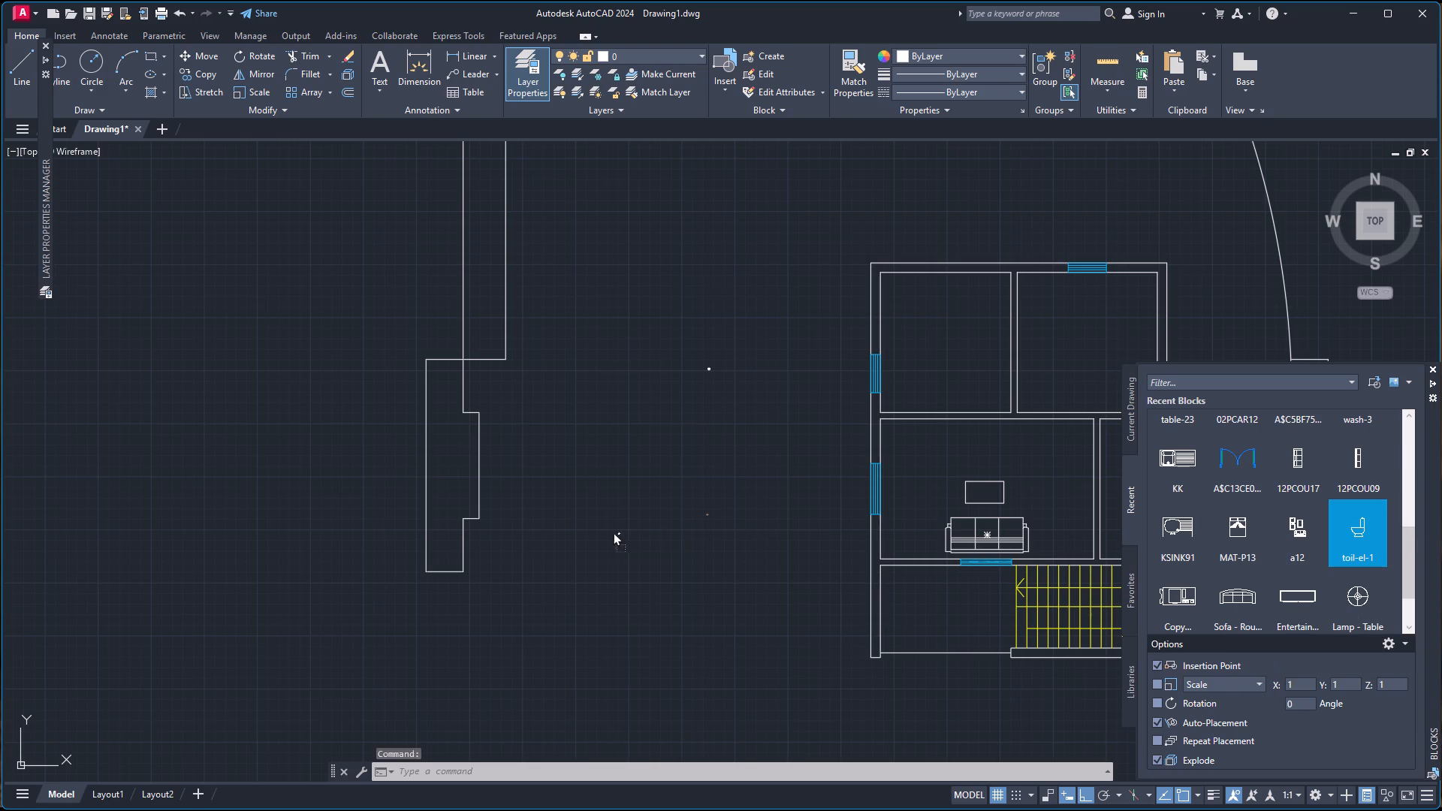
{"action": "left_click_drag", "start_coordinate": [613, 532], "coordinate": [587, 515]}
{"action": "scroll", "coordinate": [1335, 530], "scroll_direction": "up", "scroll_amount": 13}
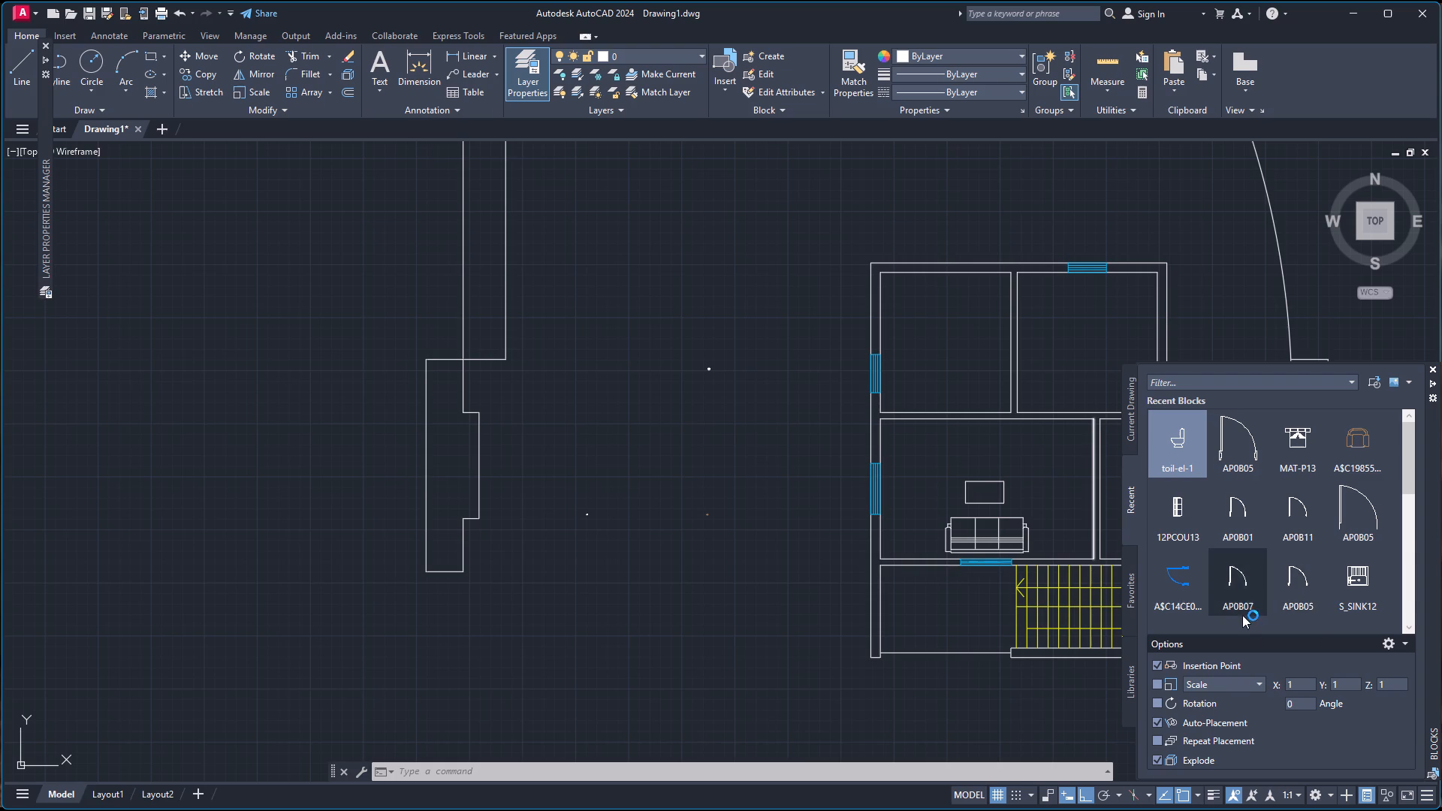
{"action": "key", "text": "Escape"}
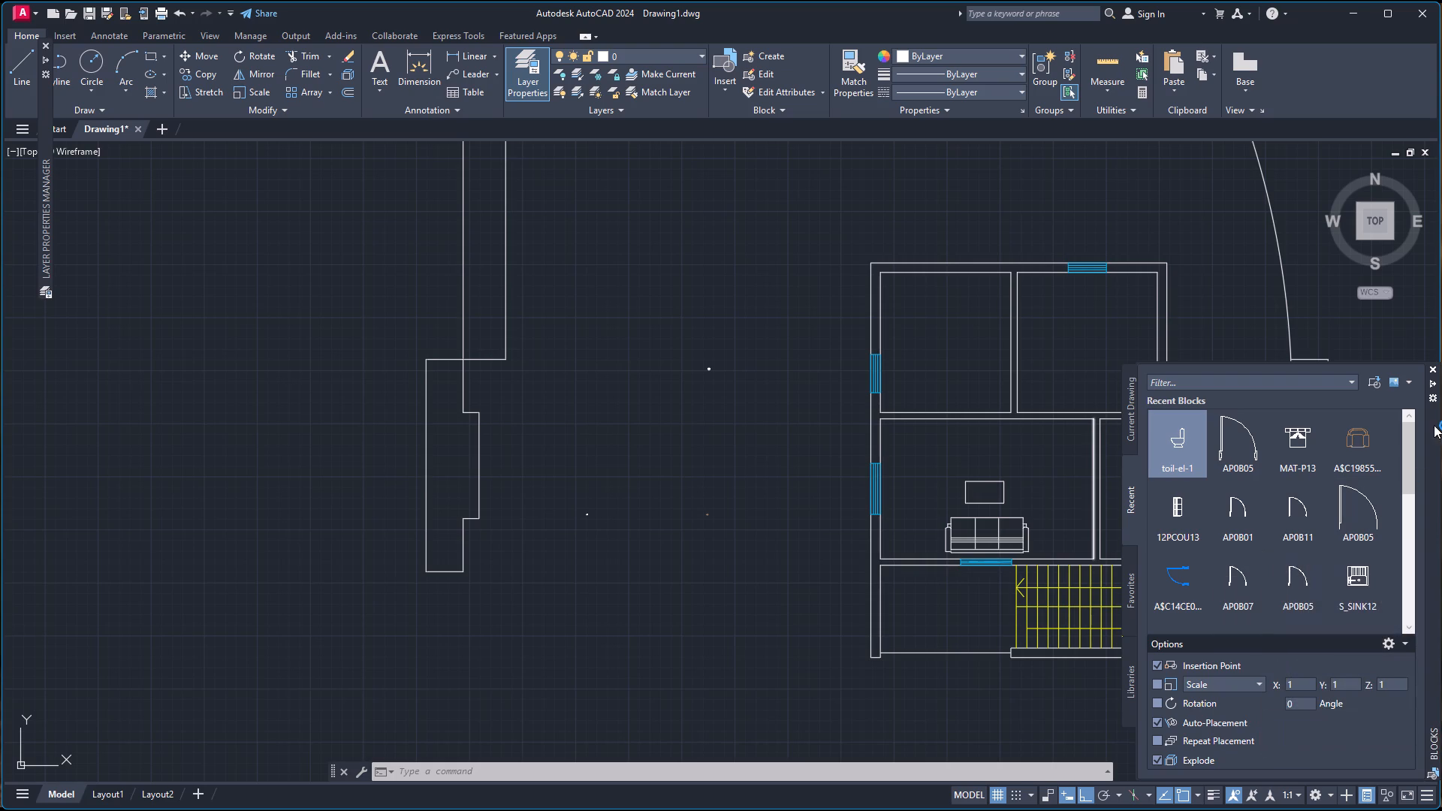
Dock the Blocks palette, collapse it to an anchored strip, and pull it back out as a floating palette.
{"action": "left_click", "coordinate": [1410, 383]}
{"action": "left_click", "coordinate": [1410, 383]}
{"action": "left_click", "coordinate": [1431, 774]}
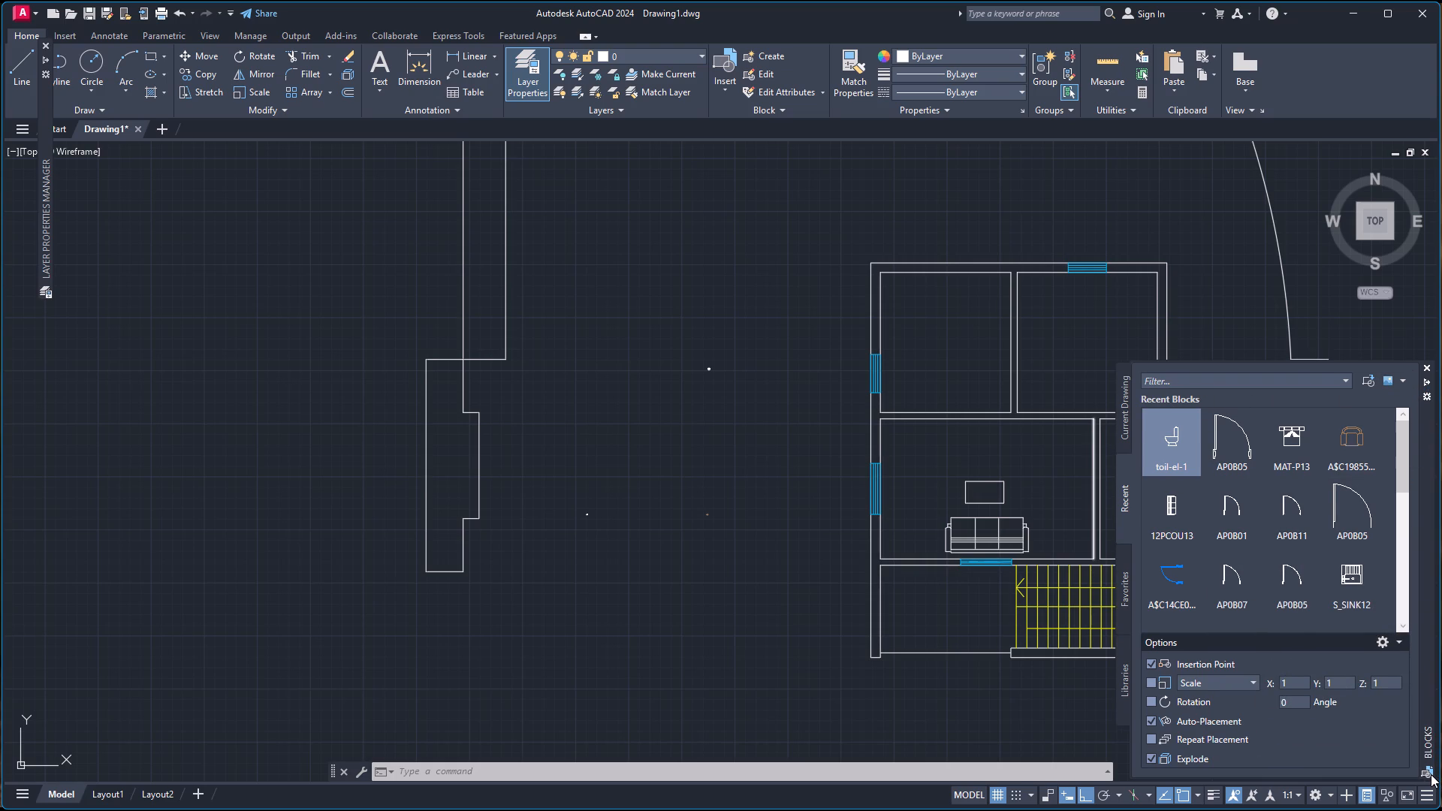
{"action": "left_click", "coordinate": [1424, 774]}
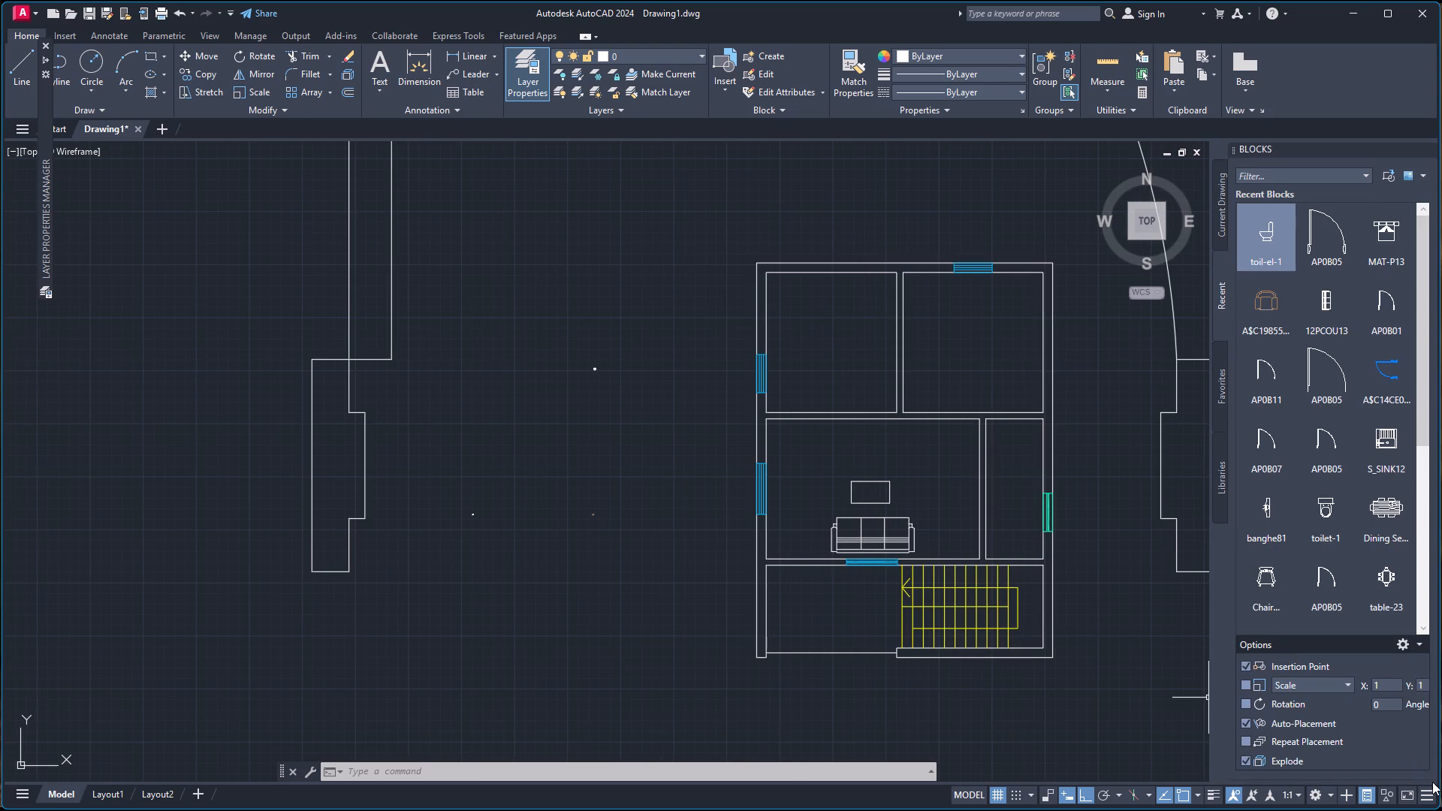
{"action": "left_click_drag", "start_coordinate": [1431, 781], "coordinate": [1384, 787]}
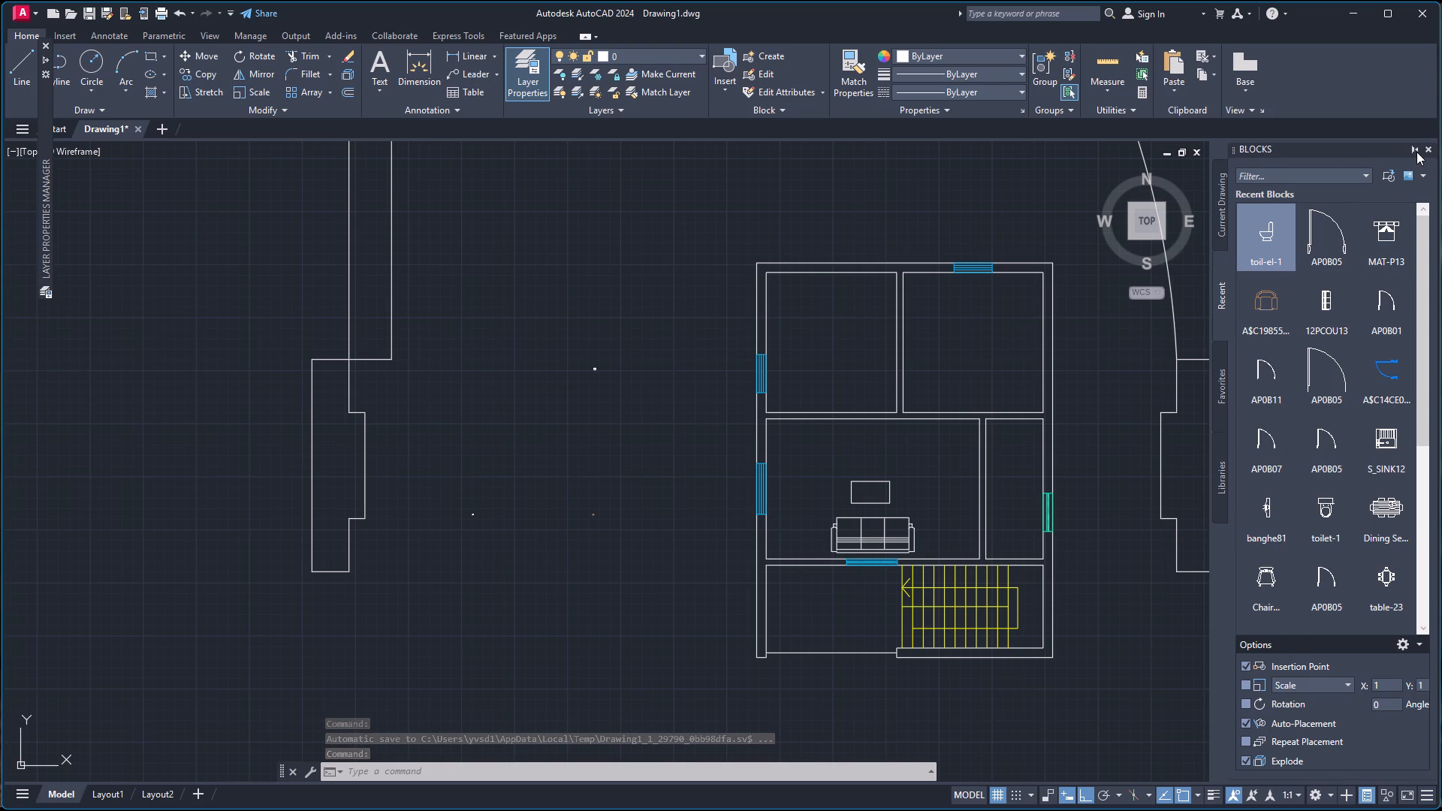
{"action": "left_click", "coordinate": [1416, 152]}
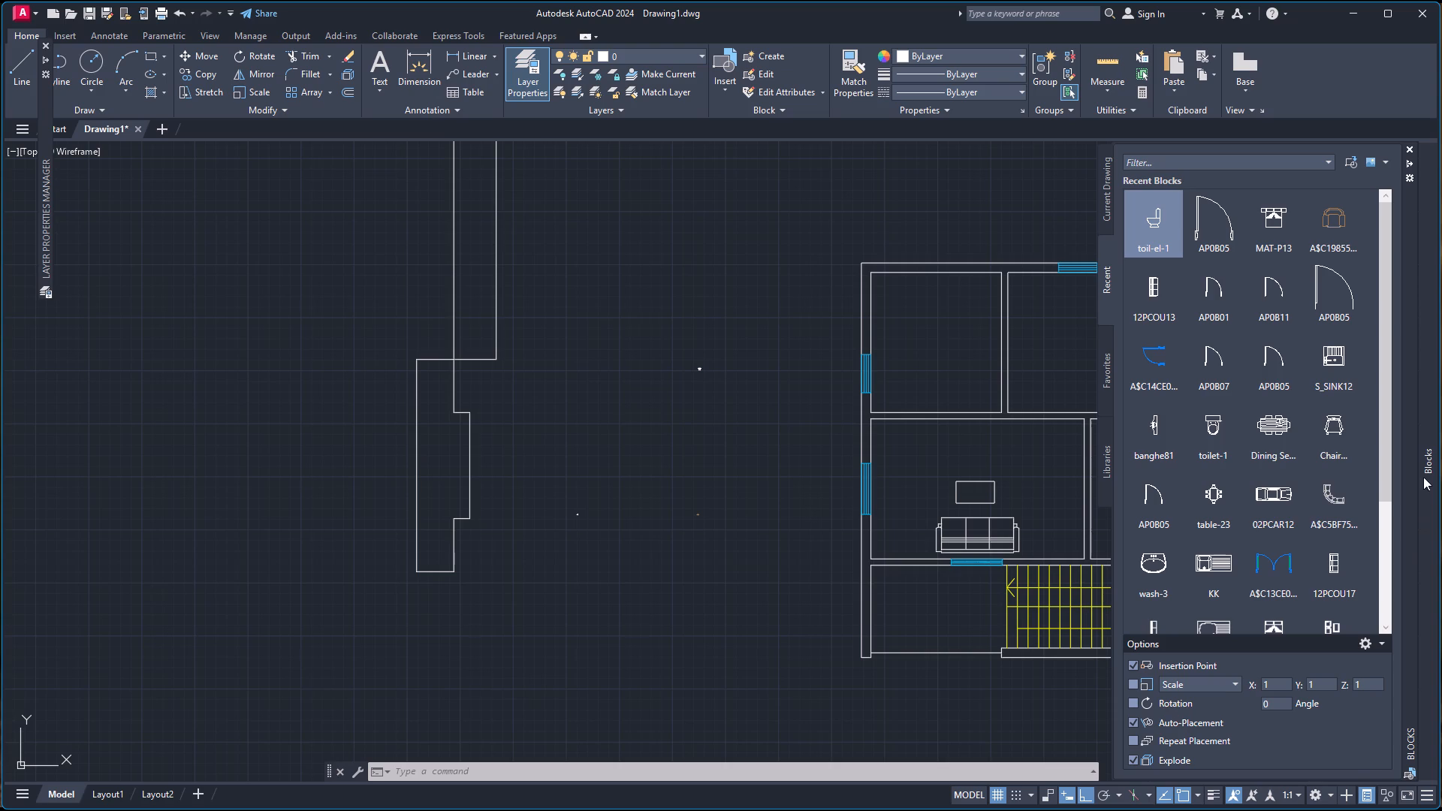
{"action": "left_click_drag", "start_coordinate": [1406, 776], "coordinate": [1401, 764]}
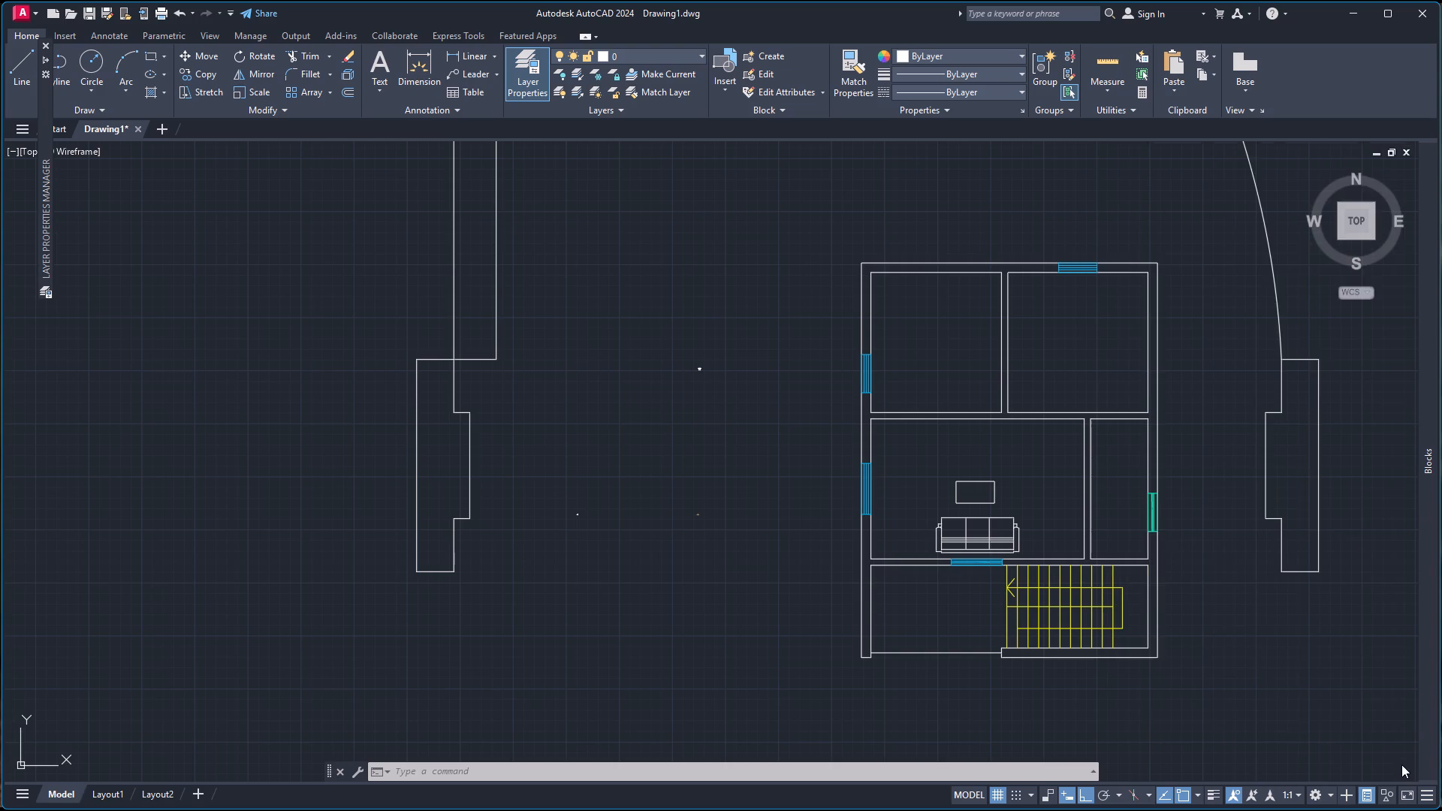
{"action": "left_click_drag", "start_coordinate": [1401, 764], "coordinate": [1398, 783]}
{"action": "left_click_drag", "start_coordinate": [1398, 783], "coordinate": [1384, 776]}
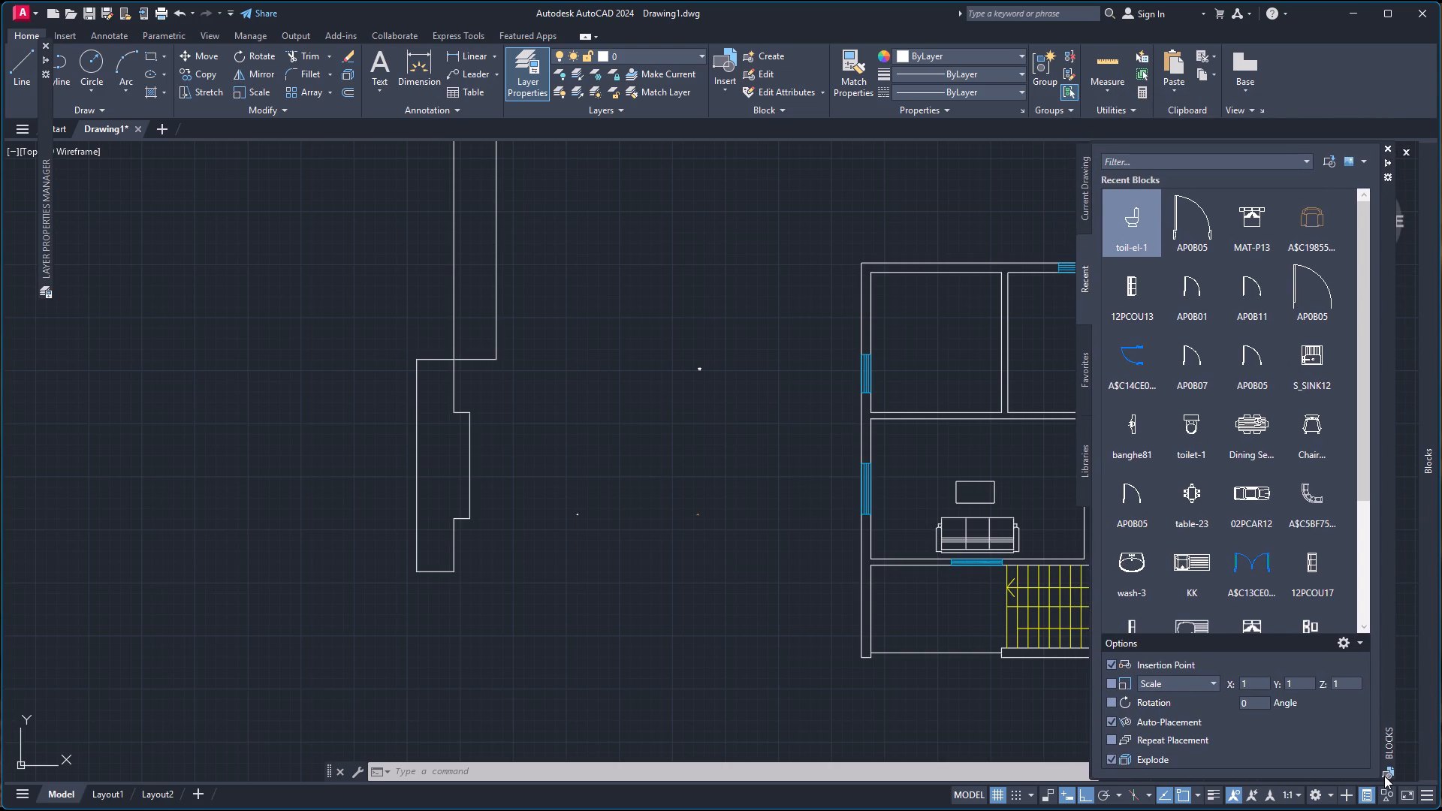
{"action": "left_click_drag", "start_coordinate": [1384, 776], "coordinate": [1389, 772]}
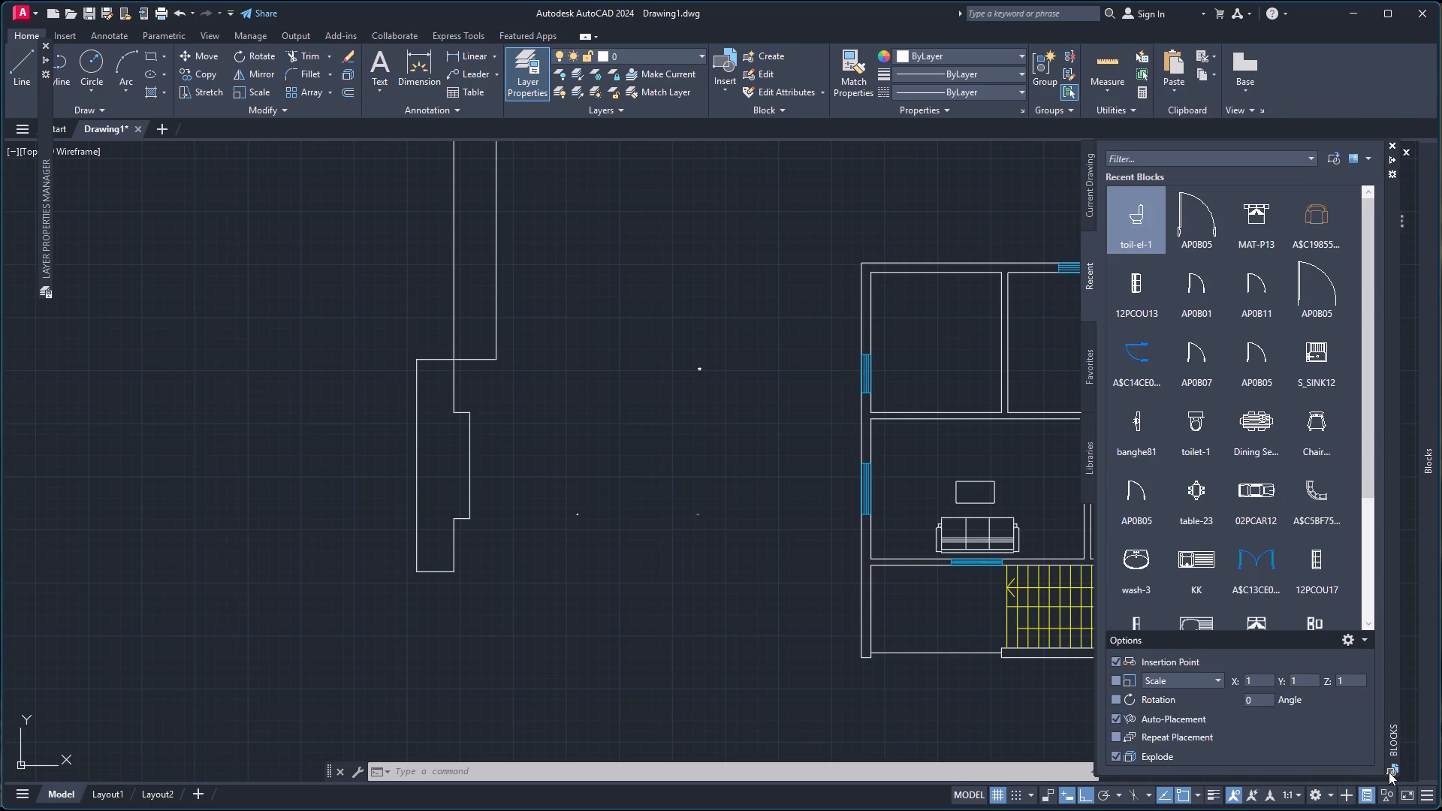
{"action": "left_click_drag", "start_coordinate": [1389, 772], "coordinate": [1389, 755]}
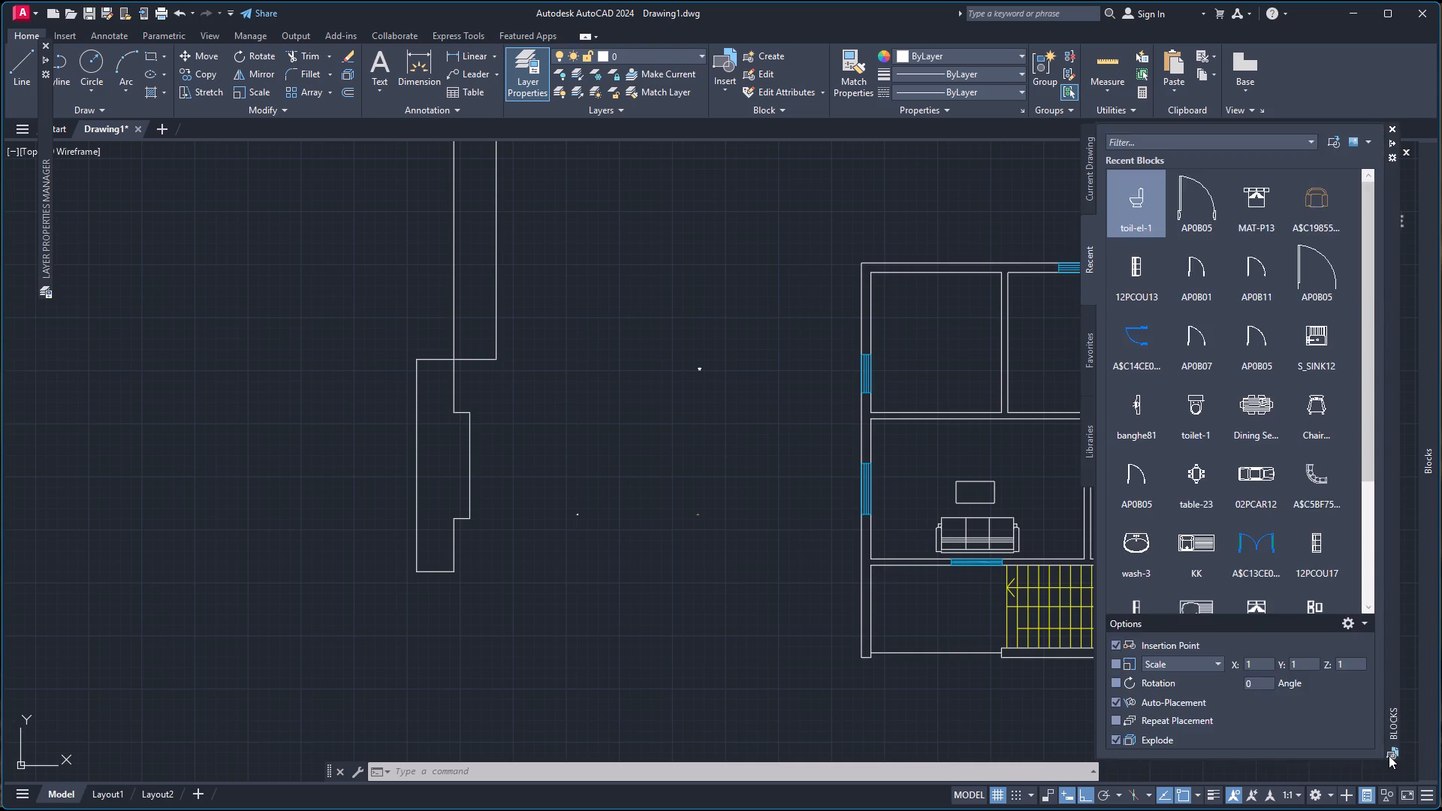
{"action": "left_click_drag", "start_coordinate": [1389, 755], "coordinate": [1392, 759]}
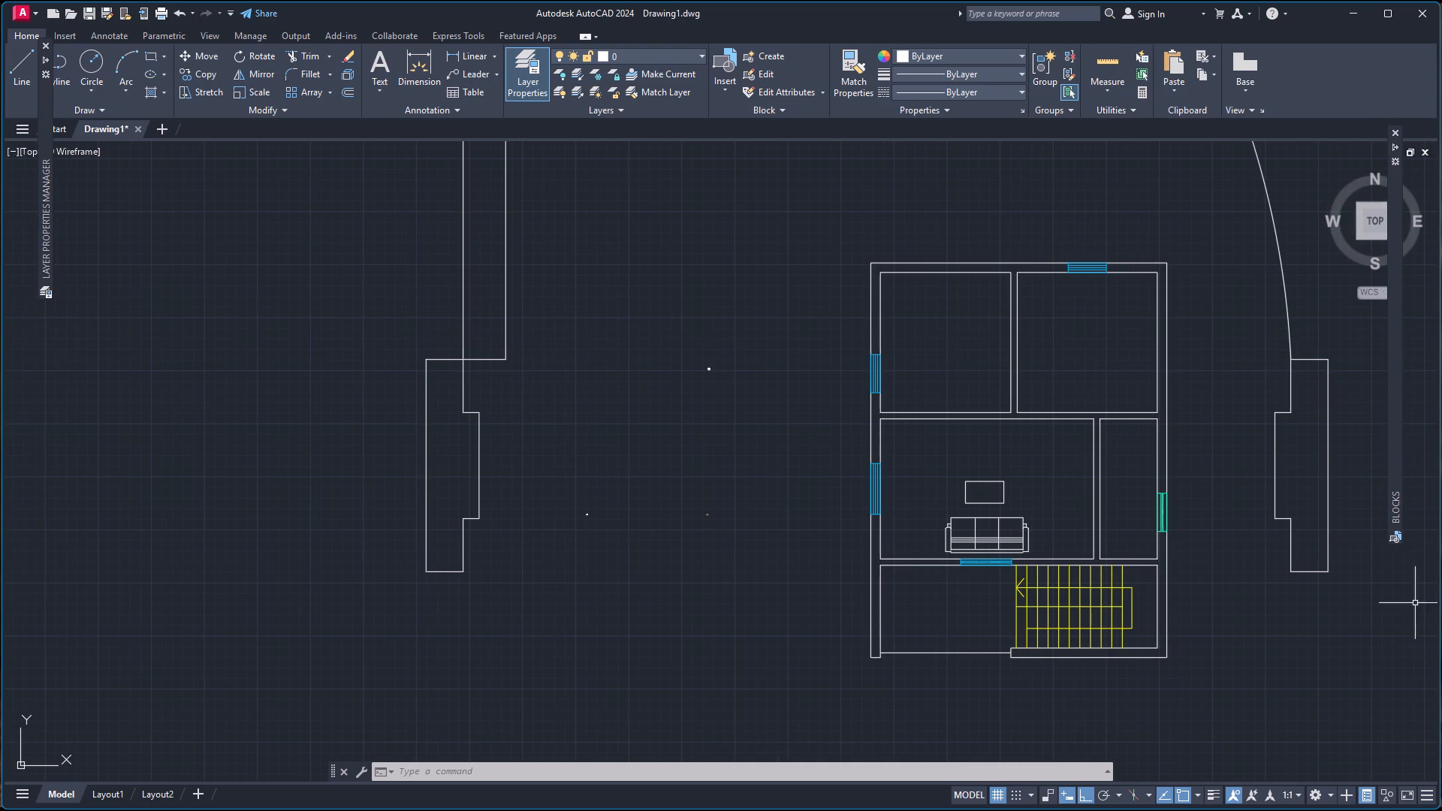
Move the floating Blocks palette lower, clear of the view cube, and leave it set to auto-hide.
{"action": "left_click", "coordinate": [1394, 147]}
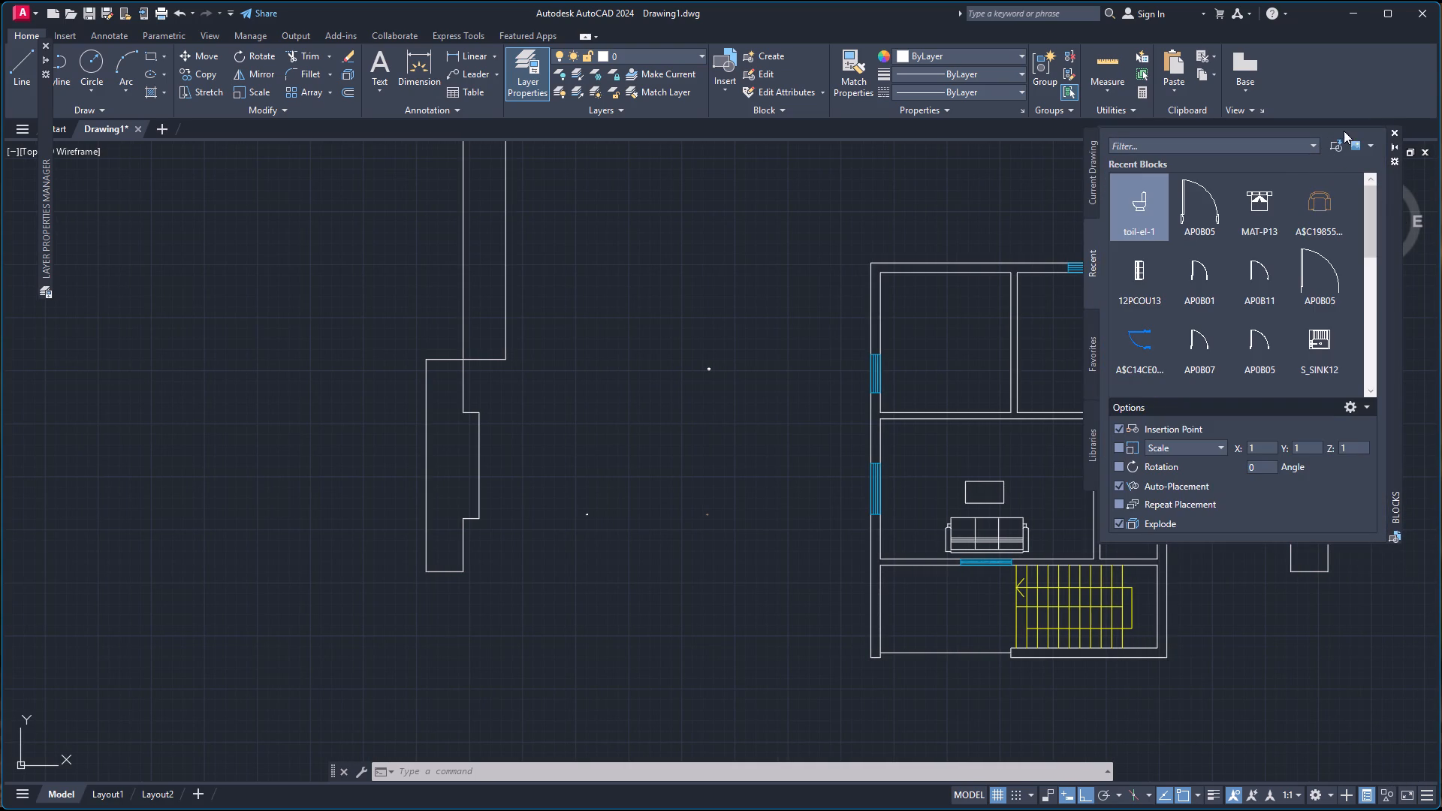
{"action": "left_click_drag", "start_coordinate": [1340, 132], "coordinate": [1350, 165]}
{"action": "left_click_drag", "start_coordinate": [1395, 520], "coordinate": [1408, 734]}
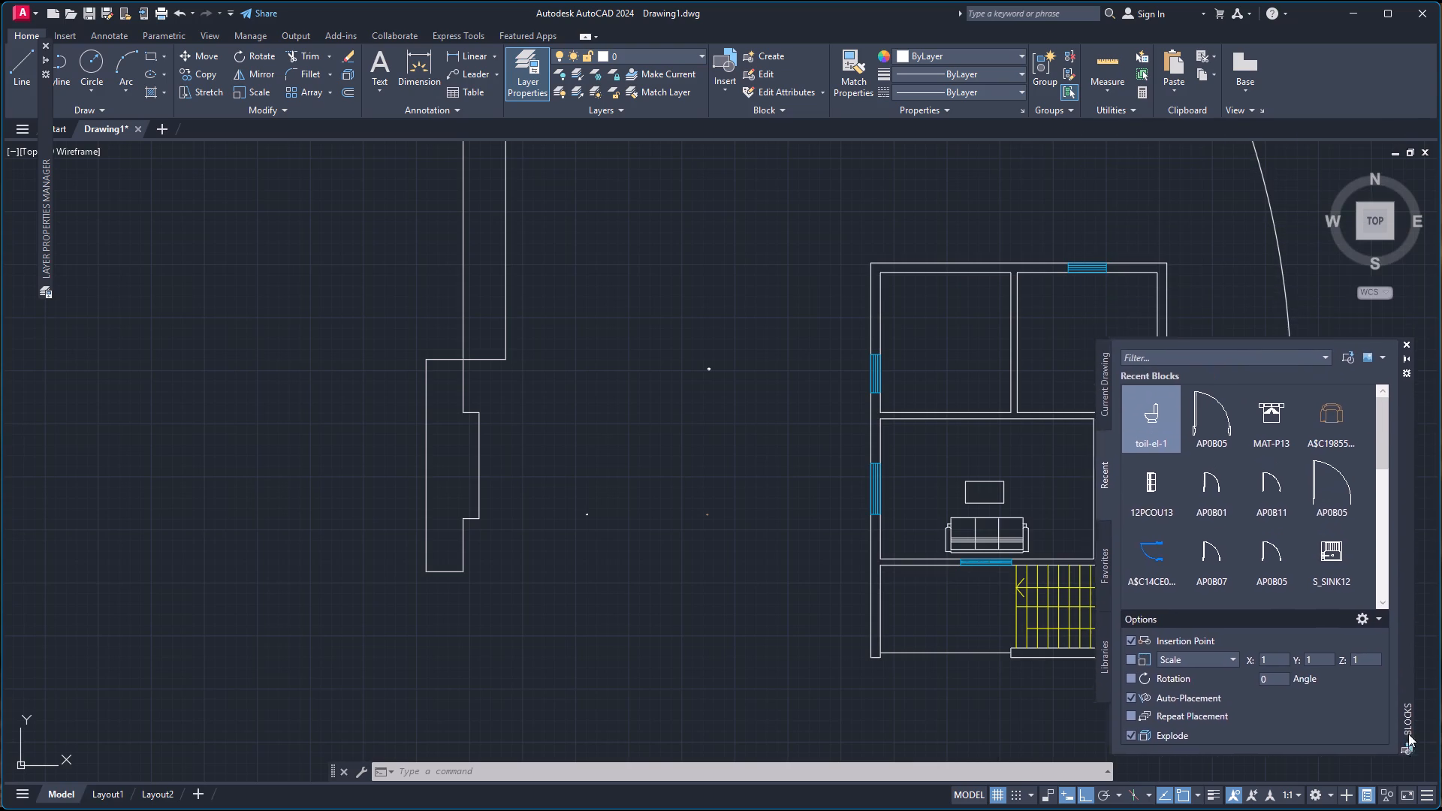
{"action": "left_click_drag", "start_coordinate": [1408, 734], "coordinate": [1393, 740]}
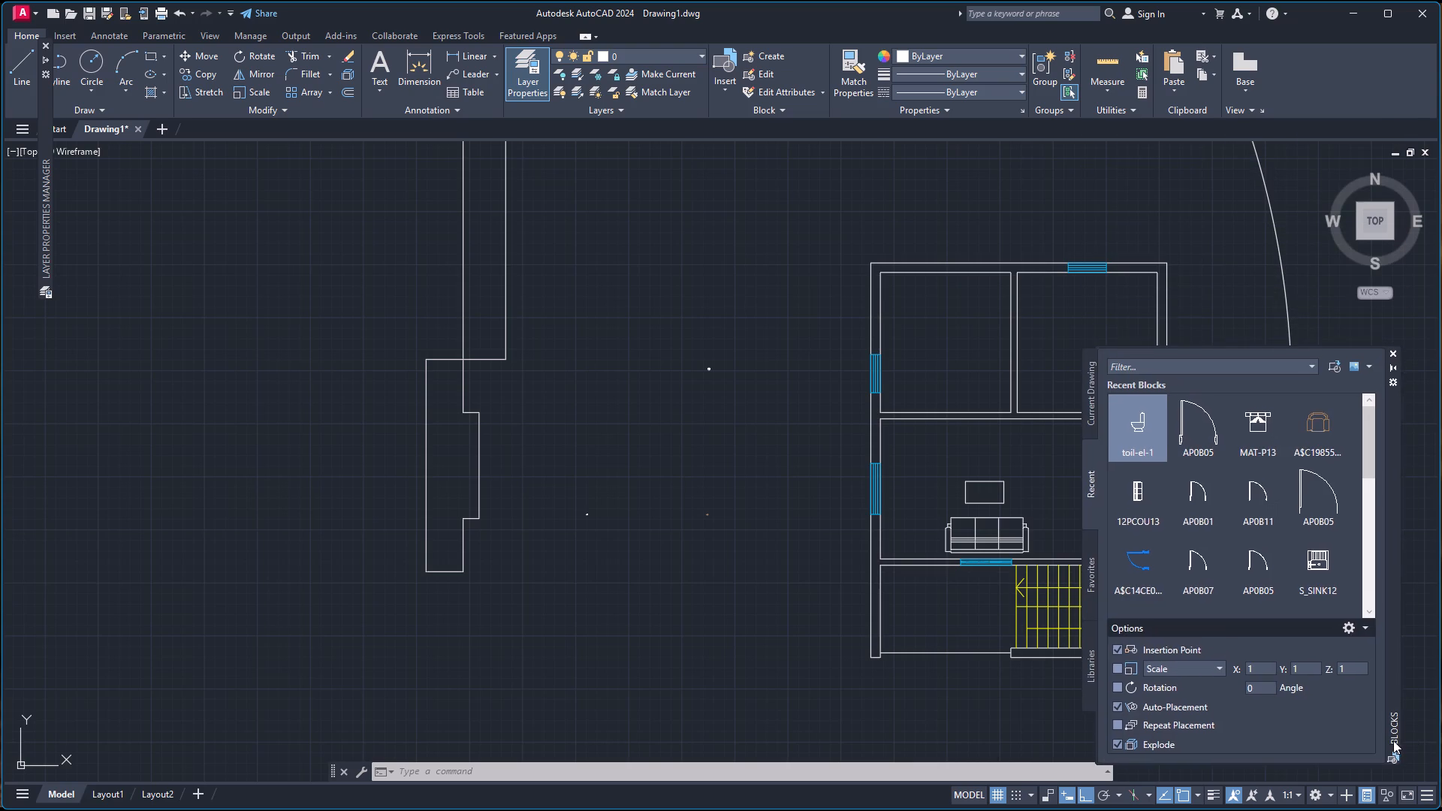
{"action": "left_click_drag", "start_coordinate": [1393, 740], "coordinate": [1397, 749]}
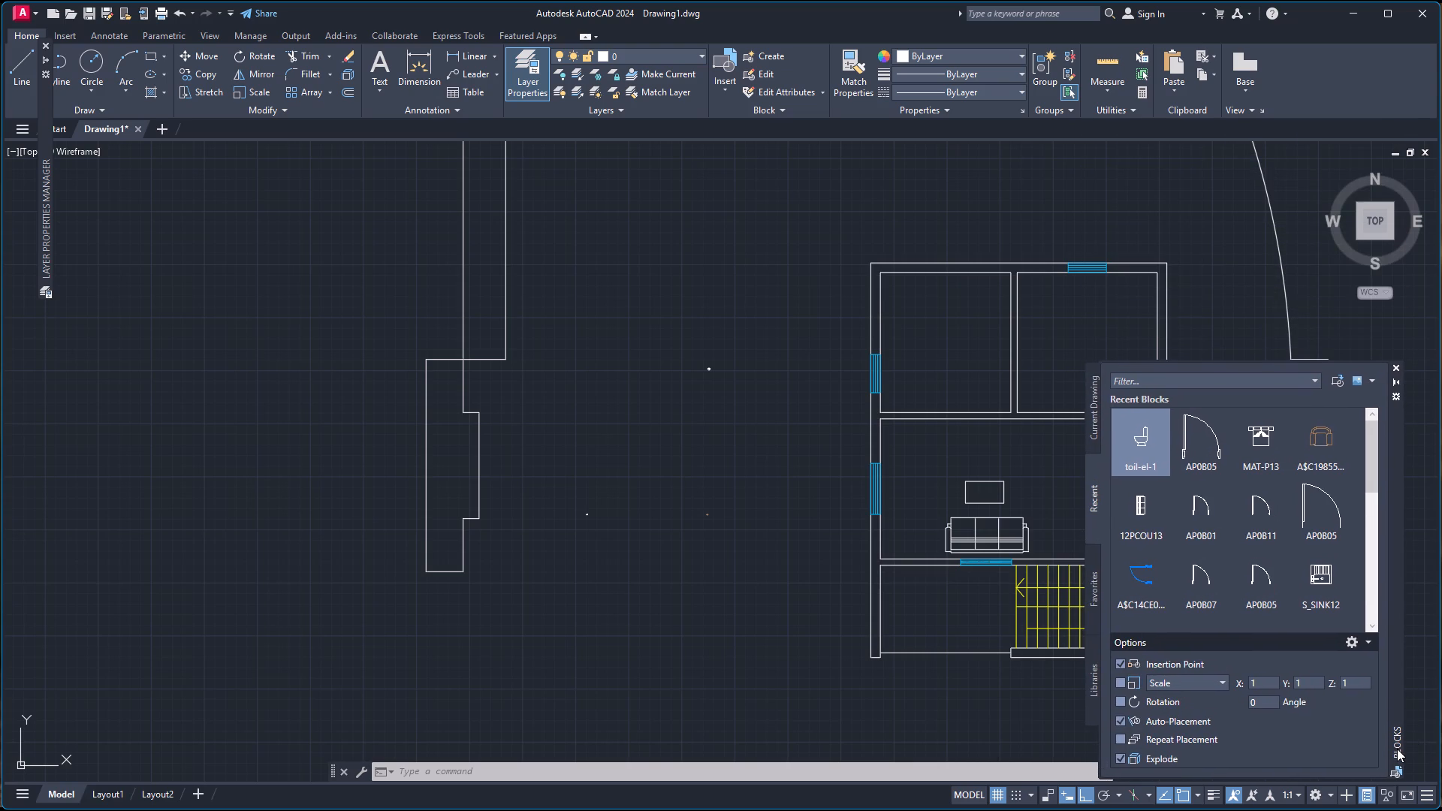
{"action": "left_click_drag", "start_coordinate": [1397, 749], "coordinate": [1406, 749]}
{"action": "scroll", "coordinate": [443, 431], "scroll_direction": "down", "scroll_amount": 1}
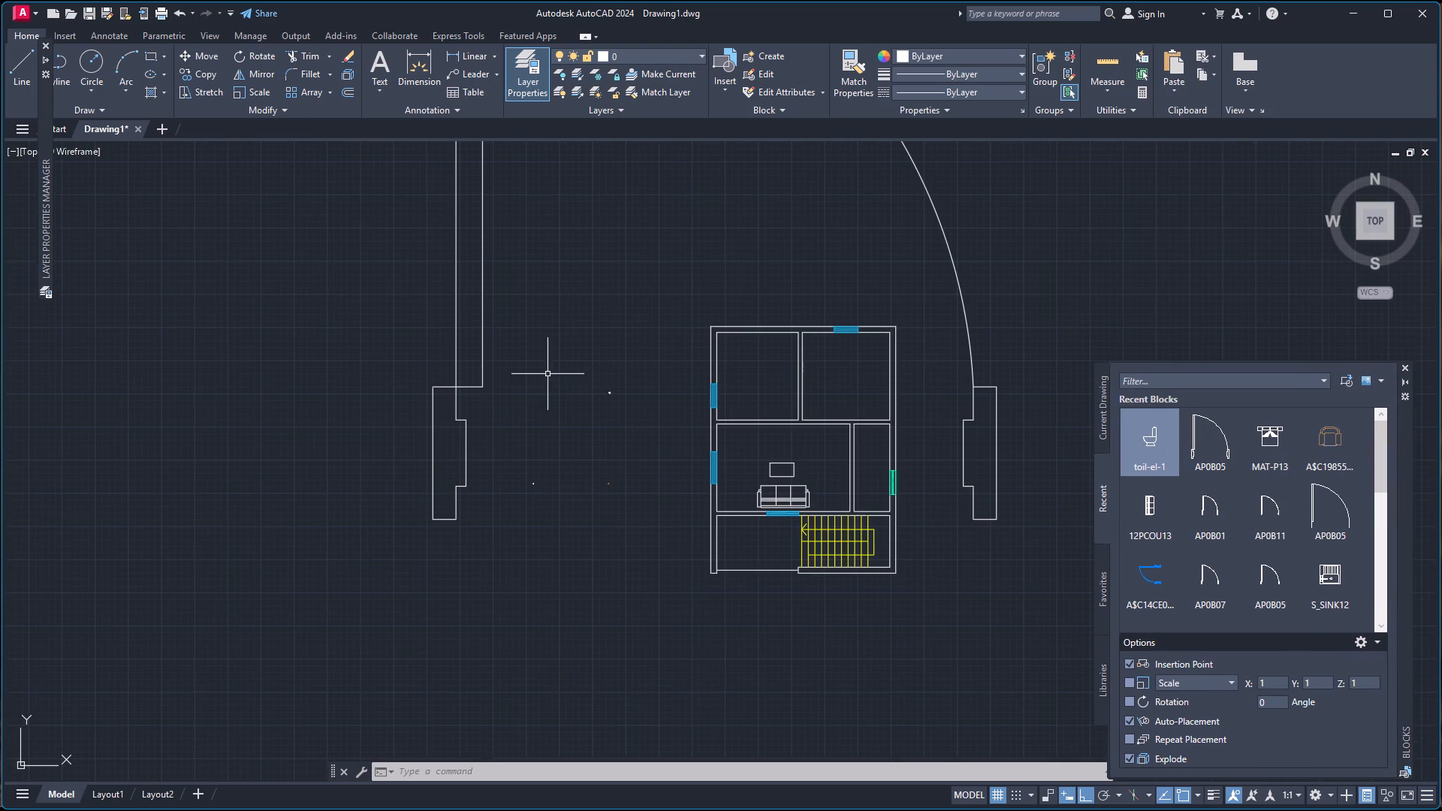
{"action": "left_click", "coordinate": [676, 584]}
{"action": "key", "text": "Escape"}
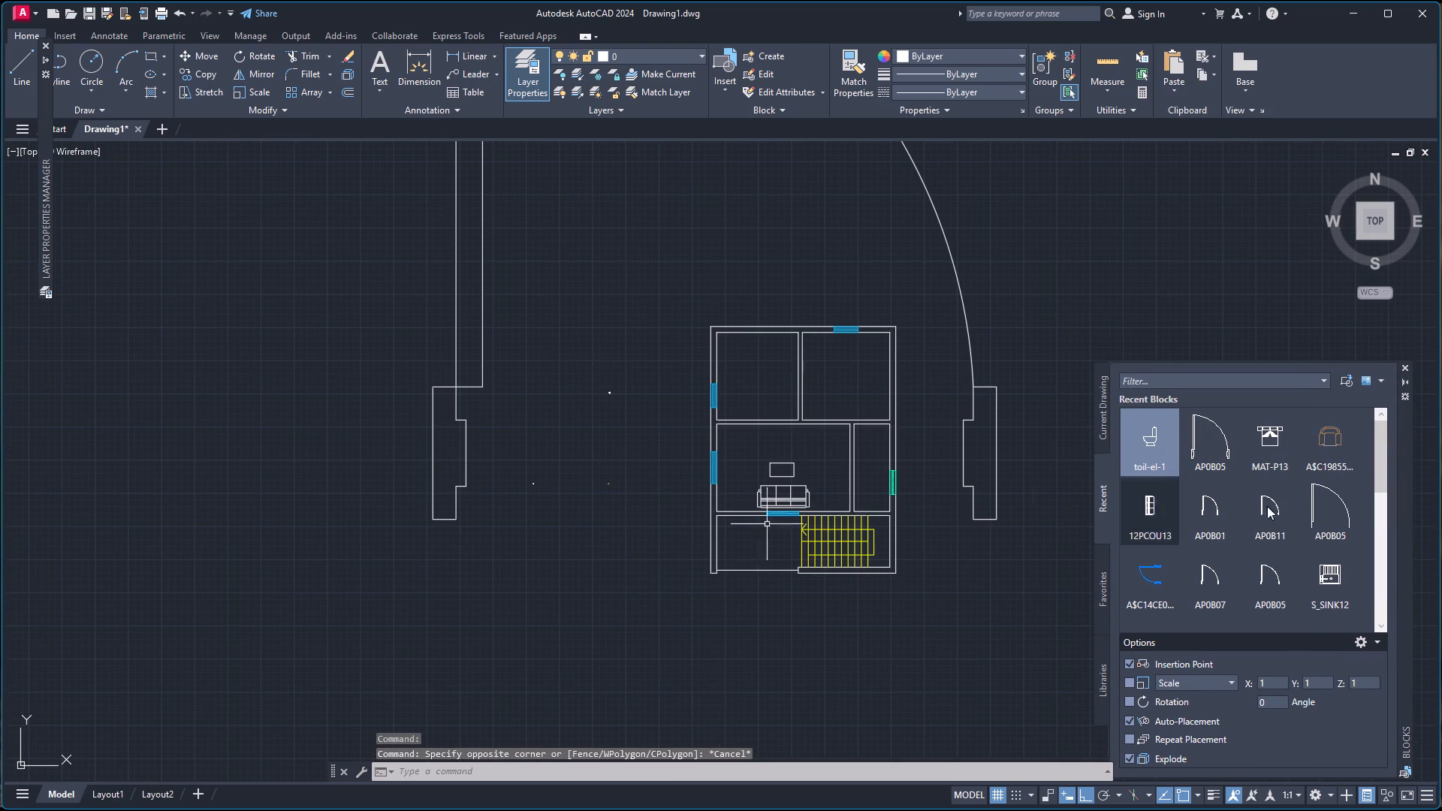
{"action": "left_click", "coordinate": [1405, 381]}
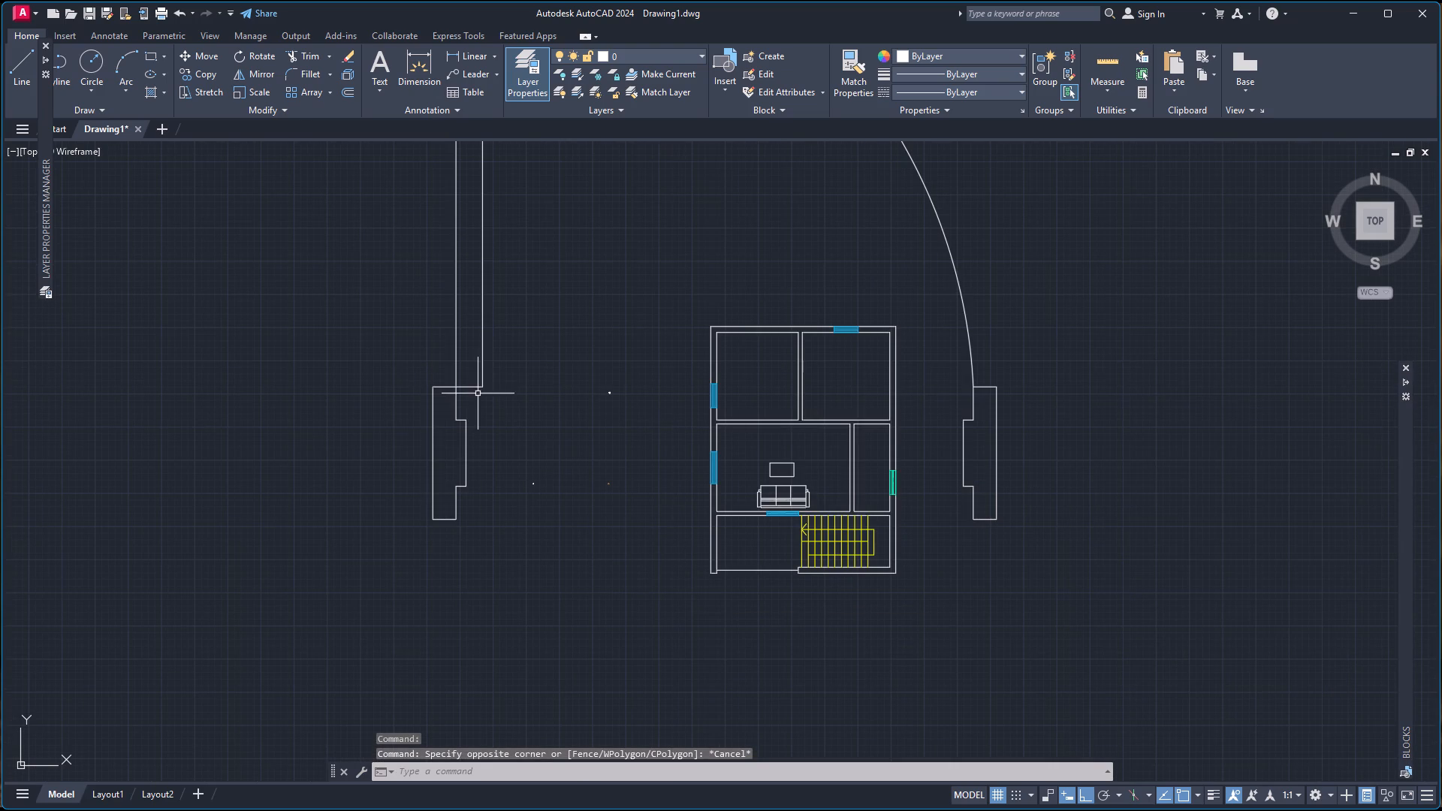
Open the bed block MAT-P13, west of the floor plan, in the Block Editor.
{"action": "scroll", "coordinate": [478, 393], "scroll_direction": "up", "scroll_amount": 2}
{"action": "scroll", "coordinate": [639, 408], "scroll_direction": "up", "scroll_amount": 2}
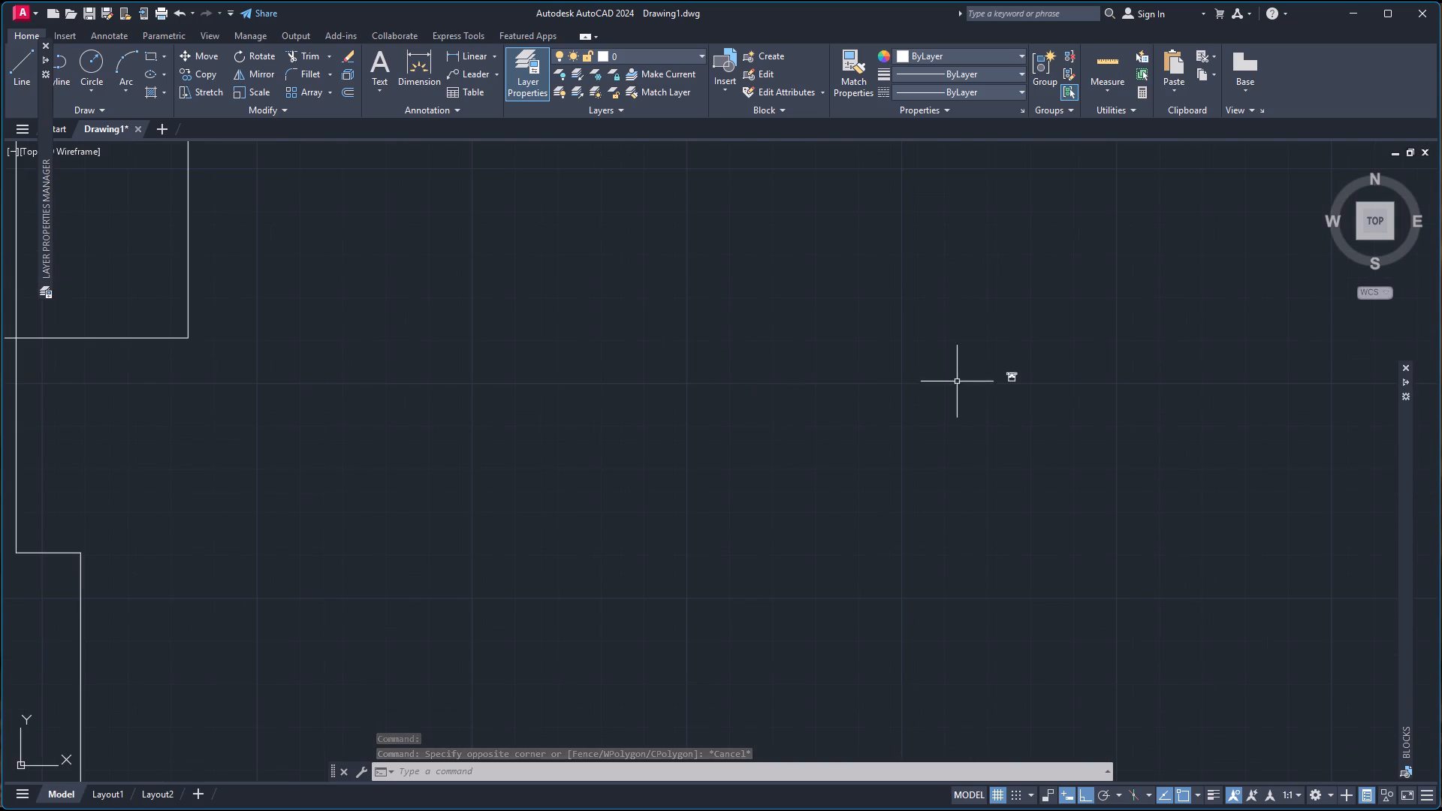
{"action": "scroll", "coordinate": [984, 359], "scroll_direction": "up", "scroll_amount": 4}
{"action": "double_click", "coordinate": [1021, 433]}
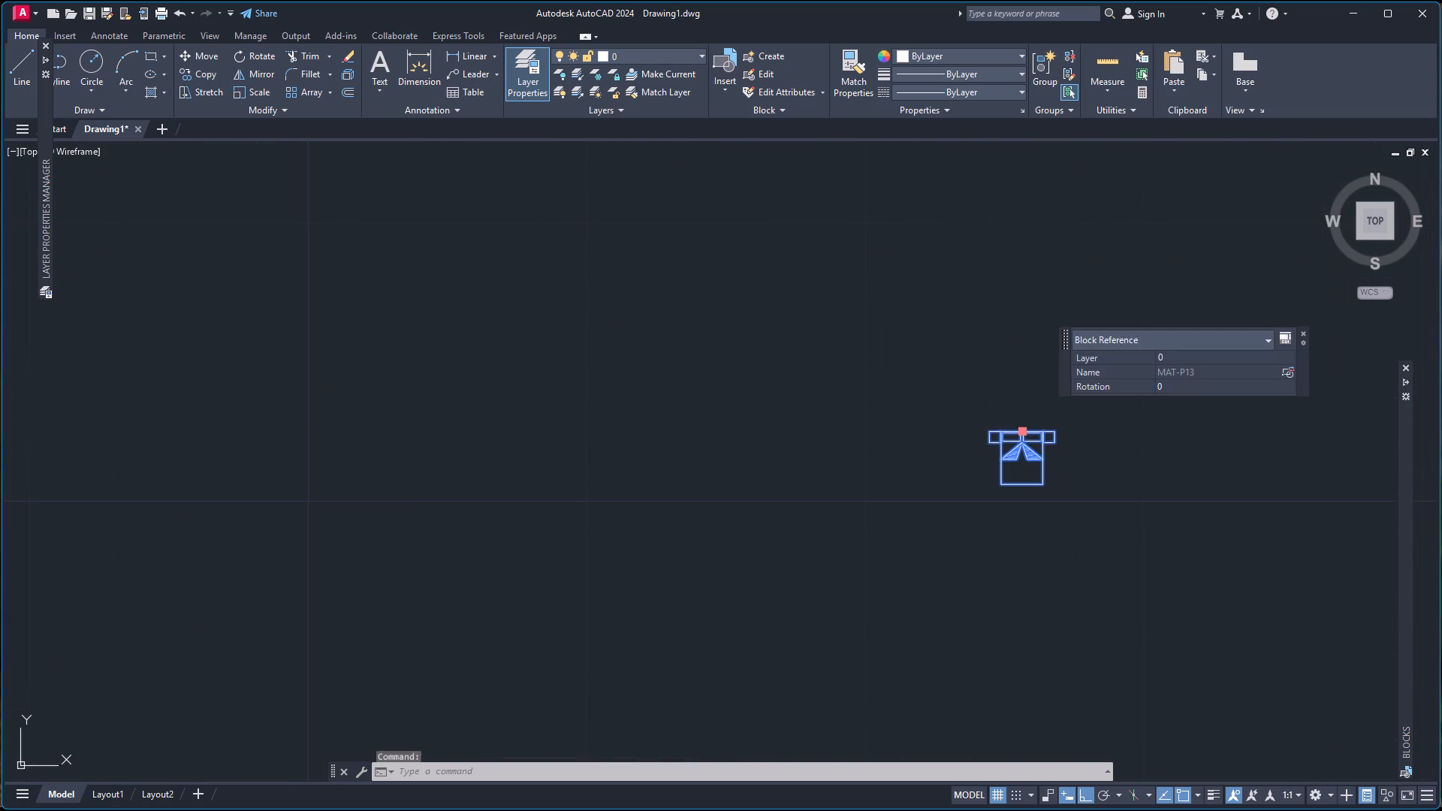
{"action": "left_click", "coordinate": [723, 516]}
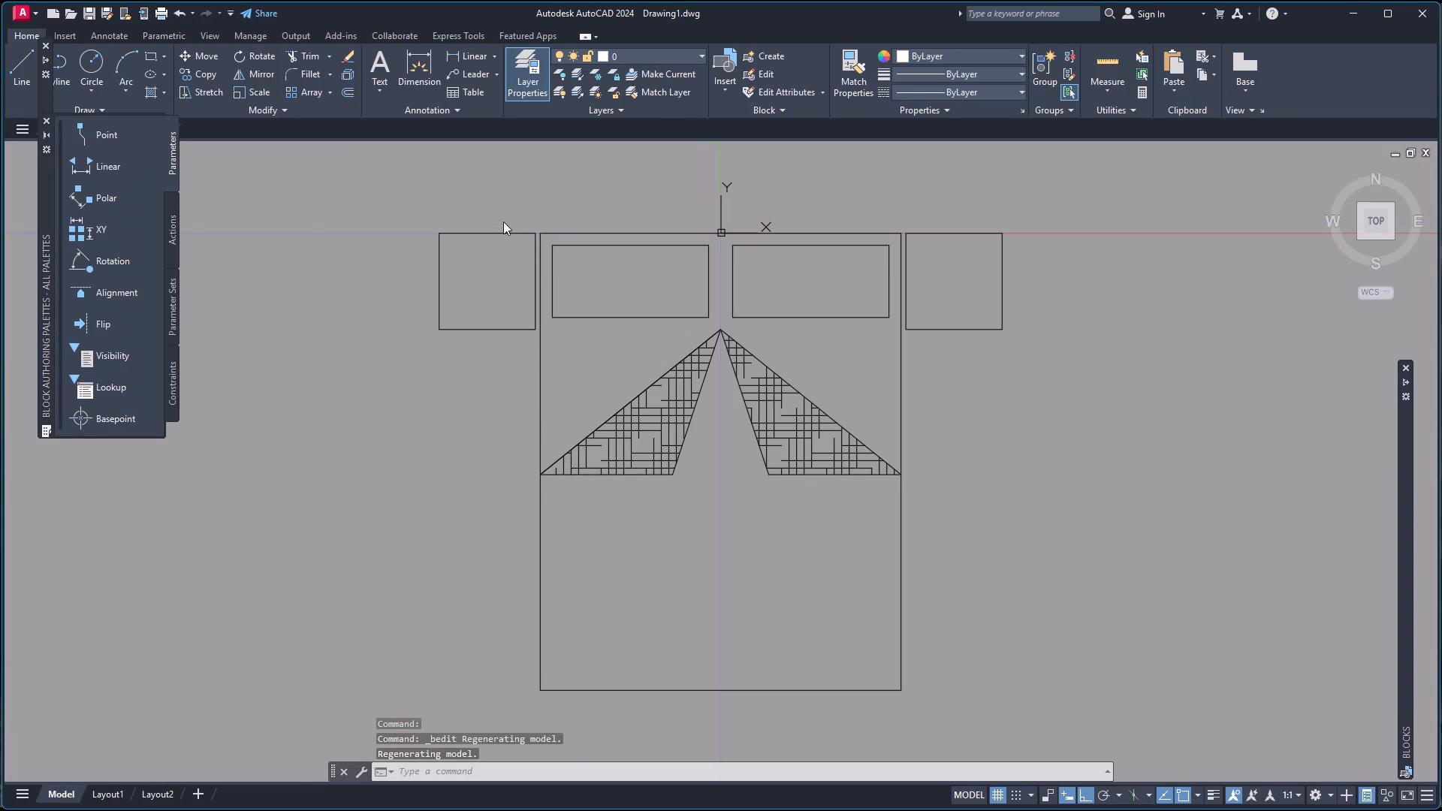
Delete the square bedside tables on both sides of the bed, then close the Block Editor and save the block.
{"action": "left_click", "coordinate": [423, 223]}
{"action": "left_click", "coordinate": [545, 352]}
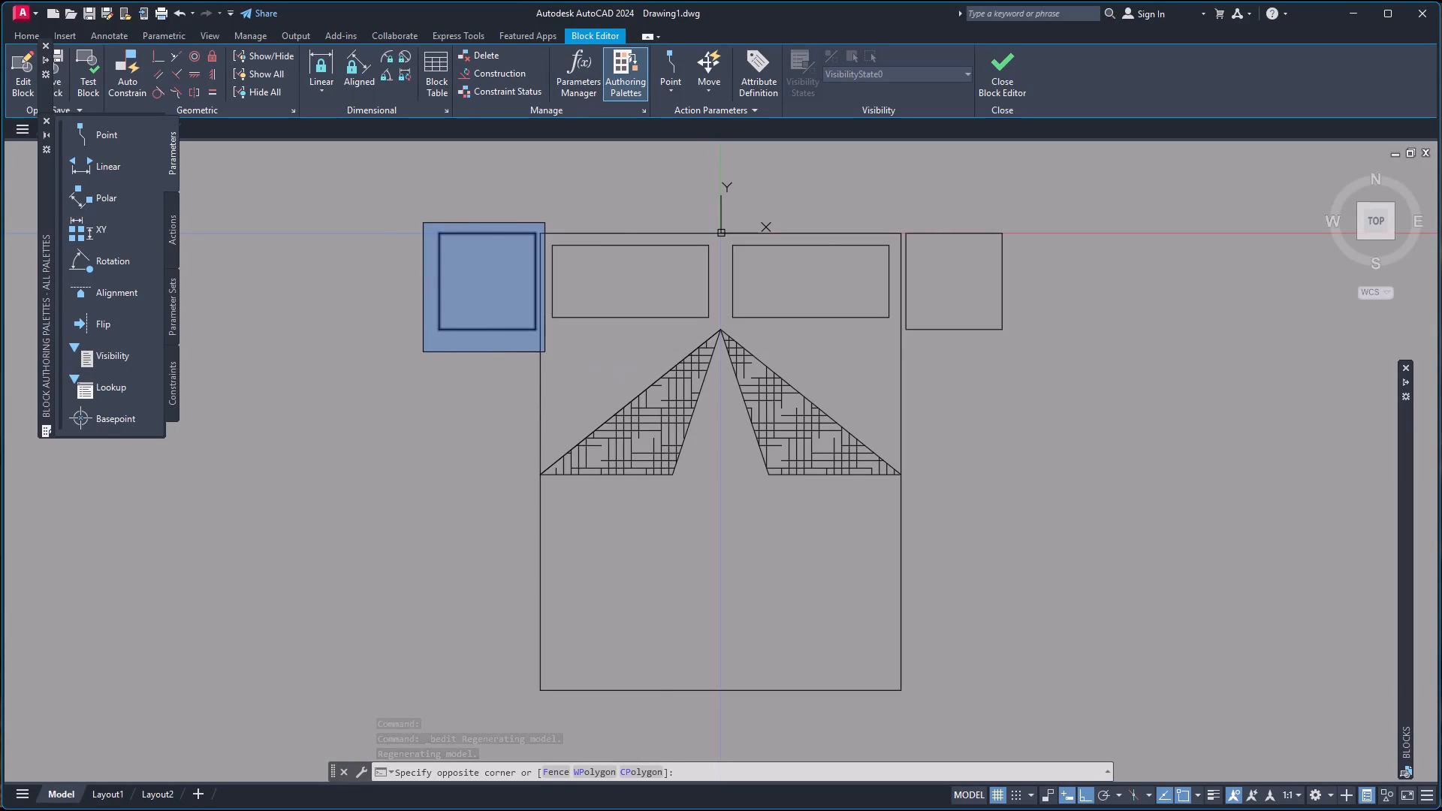
{"action": "key", "text": "Delete"}
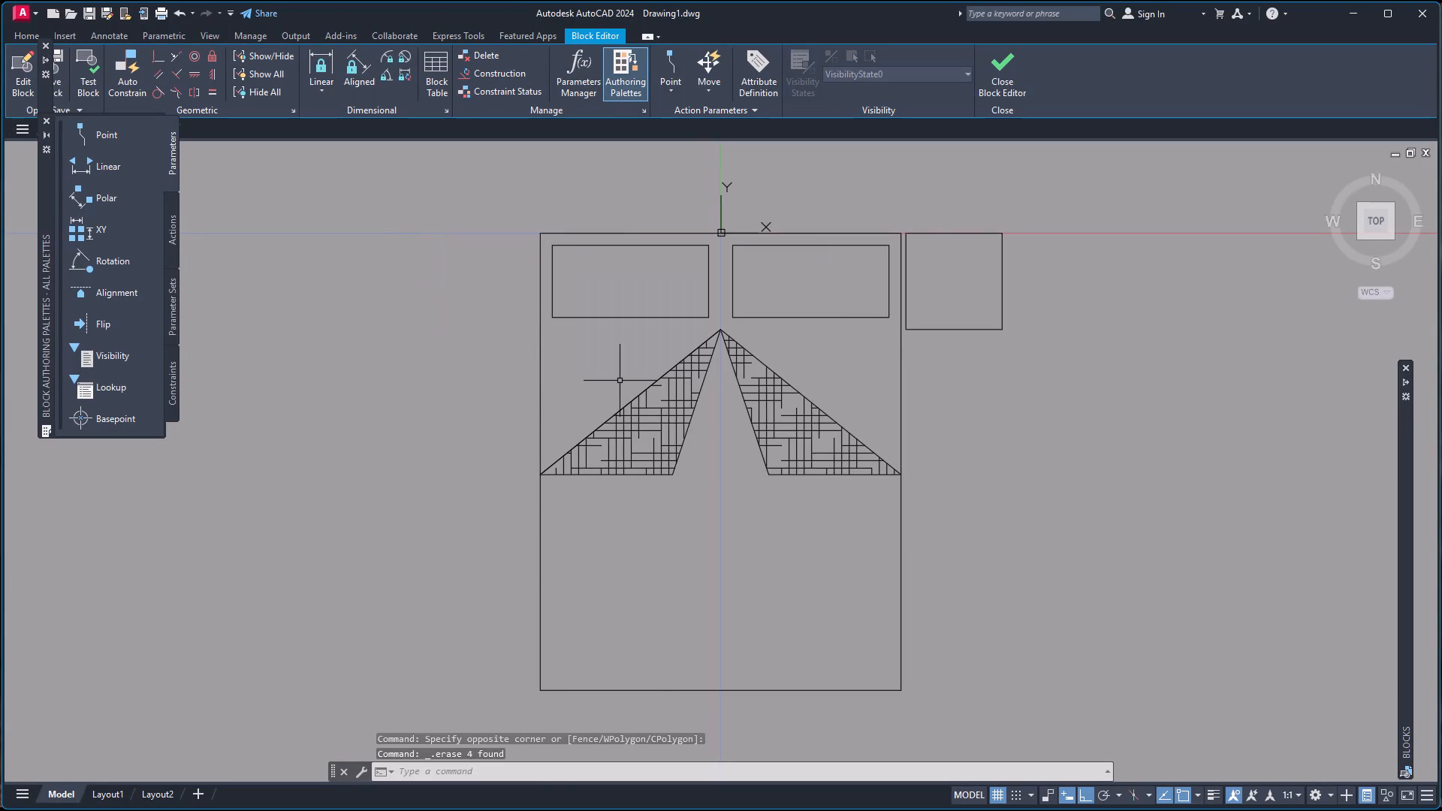
{"action": "left_click", "coordinate": [900, 200]}
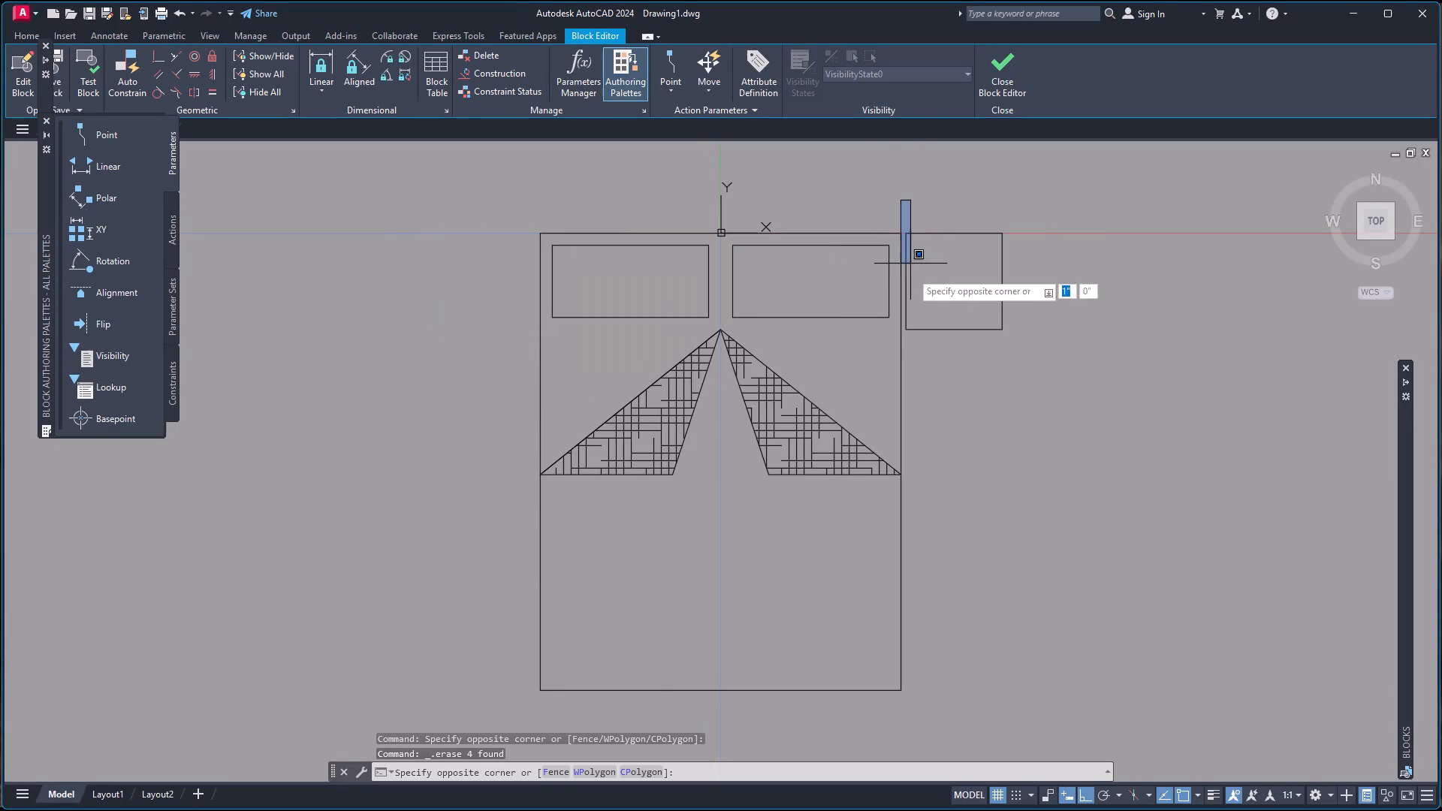
{"action": "left_click", "coordinate": [1023, 351]}
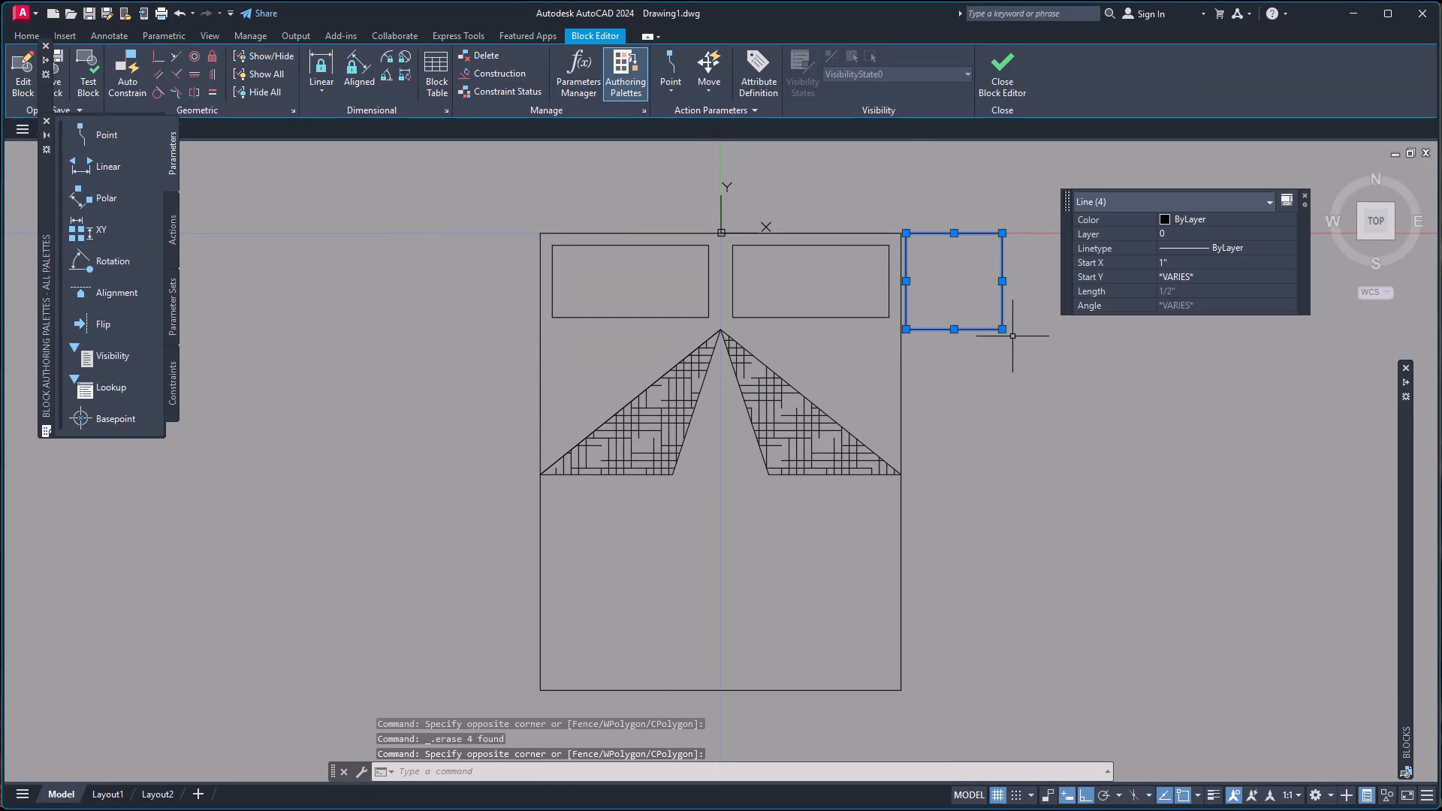
{"action": "key", "text": "Delete"}
{"action": "left_click", "coordinate": [1006, 71]}
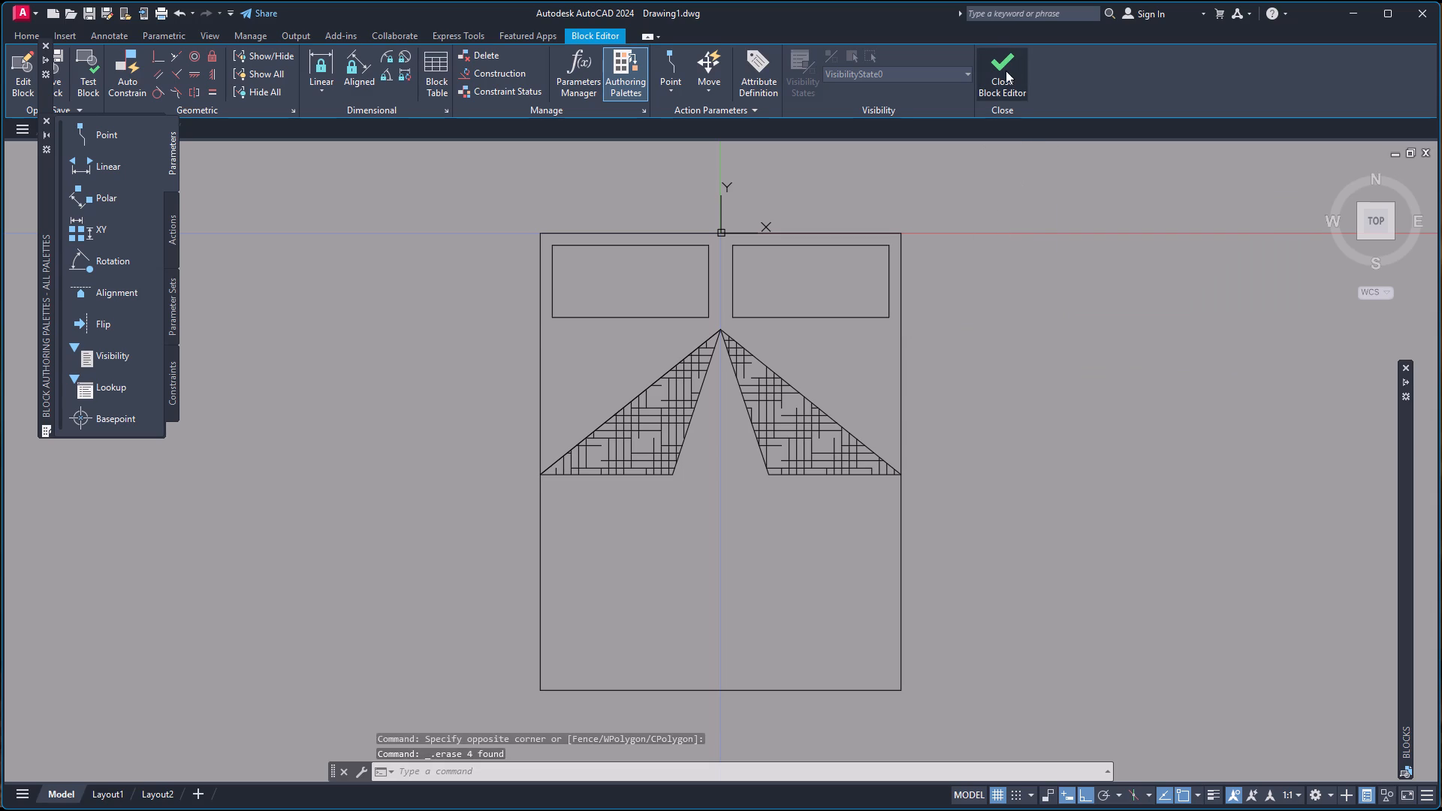
{"action": "left_click", "coordinate": [750, 384]}
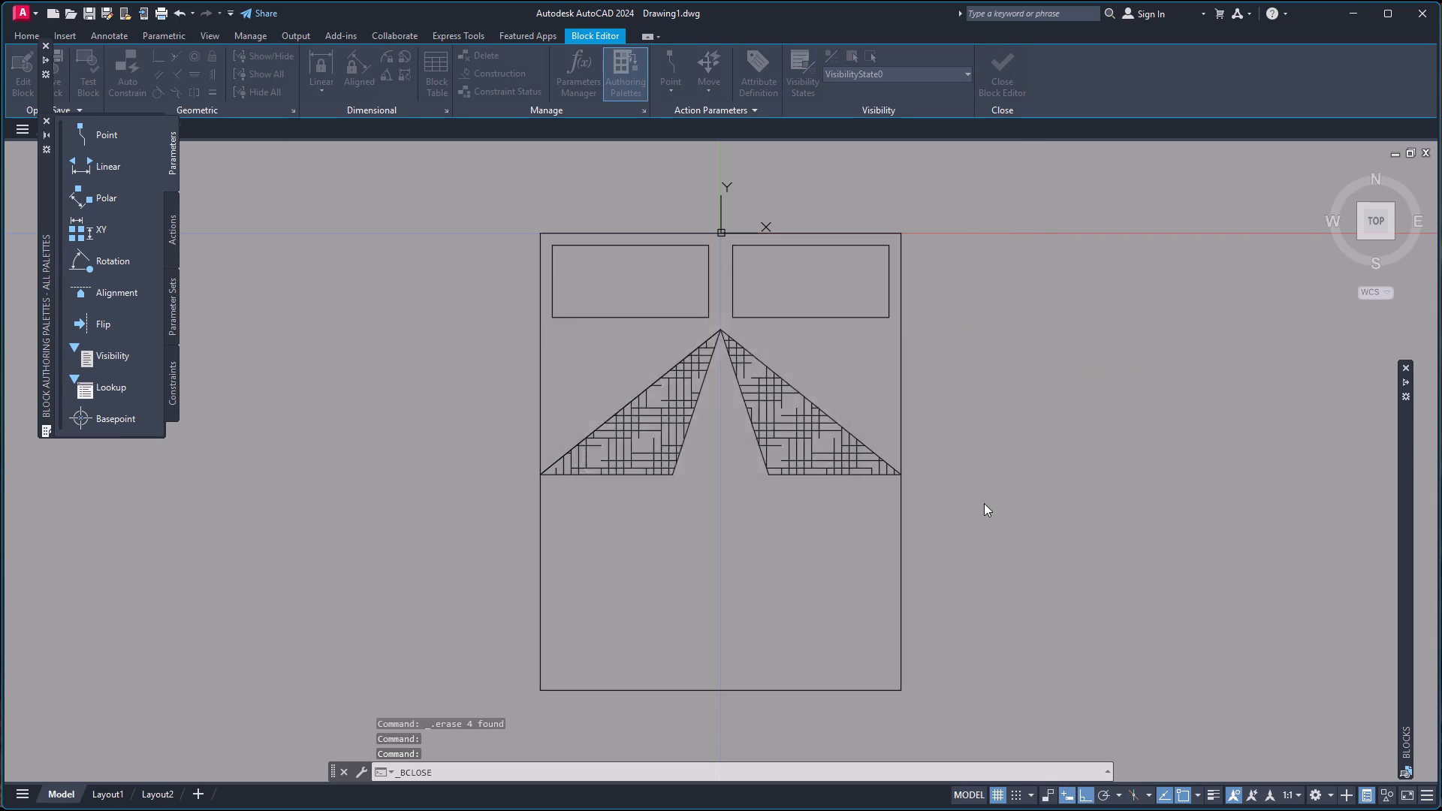
Scale the tiny bed block up freehand from its headboard midpoint to a size that suits the plan's bedrooms.
{"action": "scroll", "coordinate": [1064, 436], "scroll_direction": "down", "scroll_amount": 4}
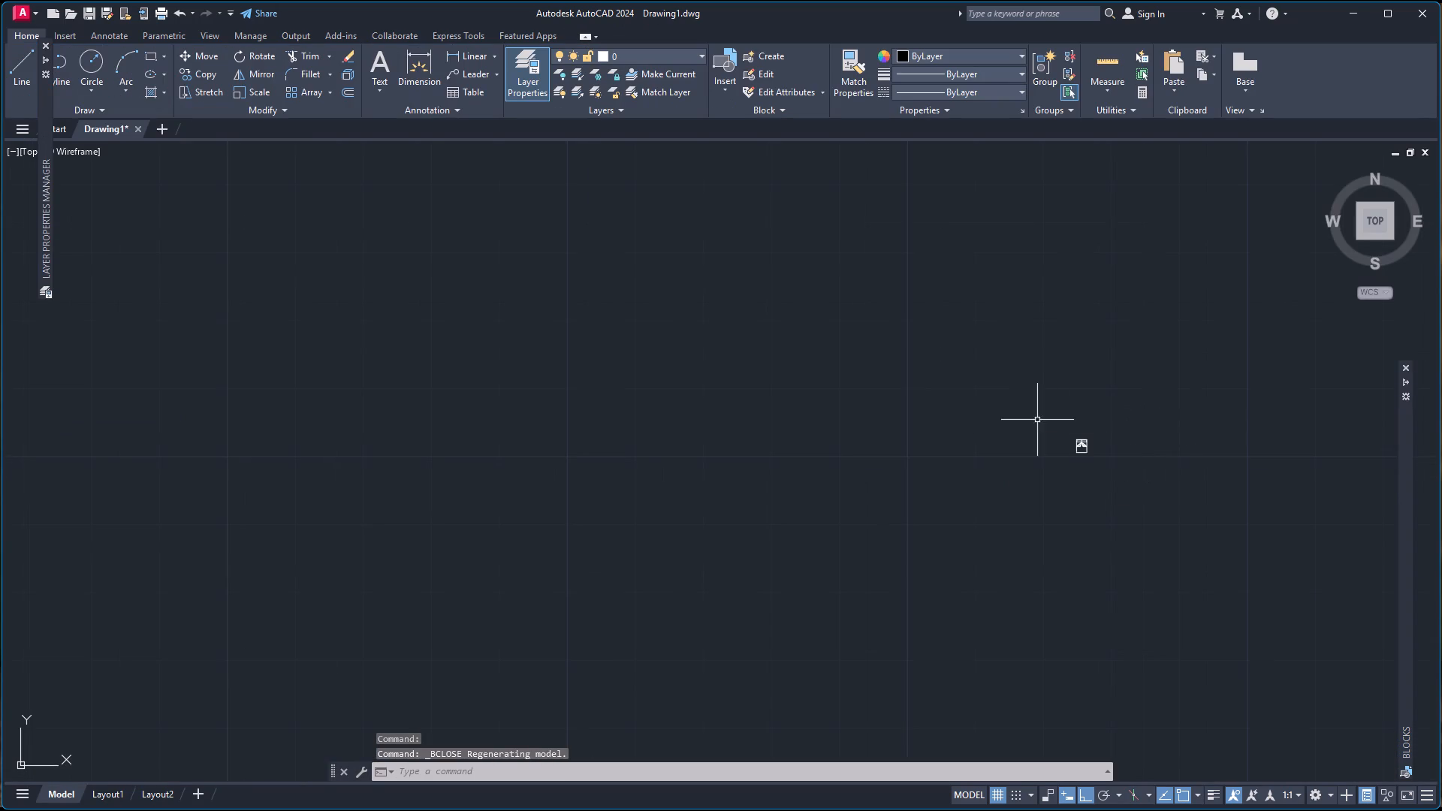
{"action": "scroll", "coordinate": [1052, 418], "scroll_direction": "up", "scroll_amount": 2}
{"action": "left_click", "coordinate": [1106, 453]}
{"action": "left_click", "coordinate": [1174, 558]}
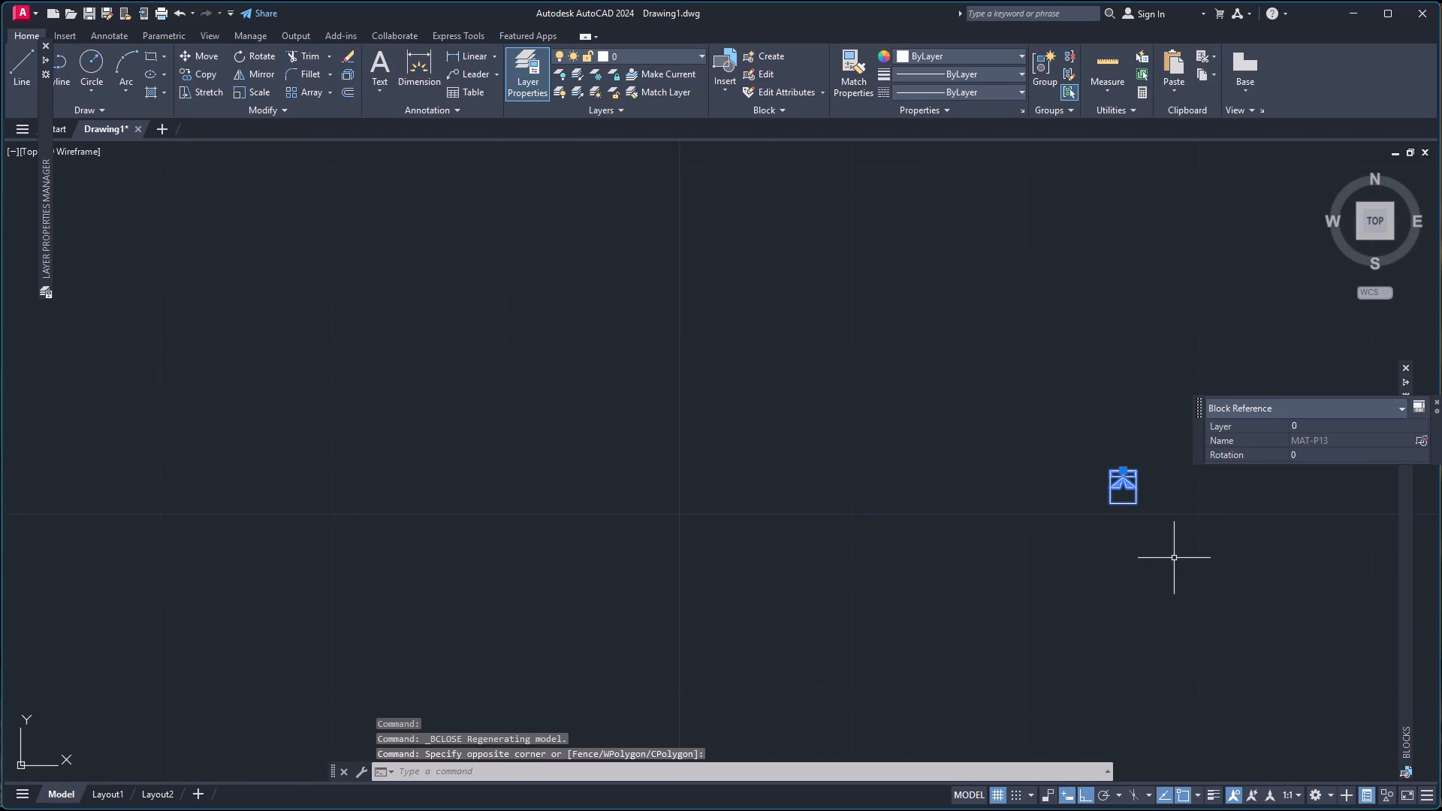
{"action": "type", "text": "sc"}
{"action": "key", "text": "Return"}
{"action": "left_click", "coordinate": [1124, 468]}
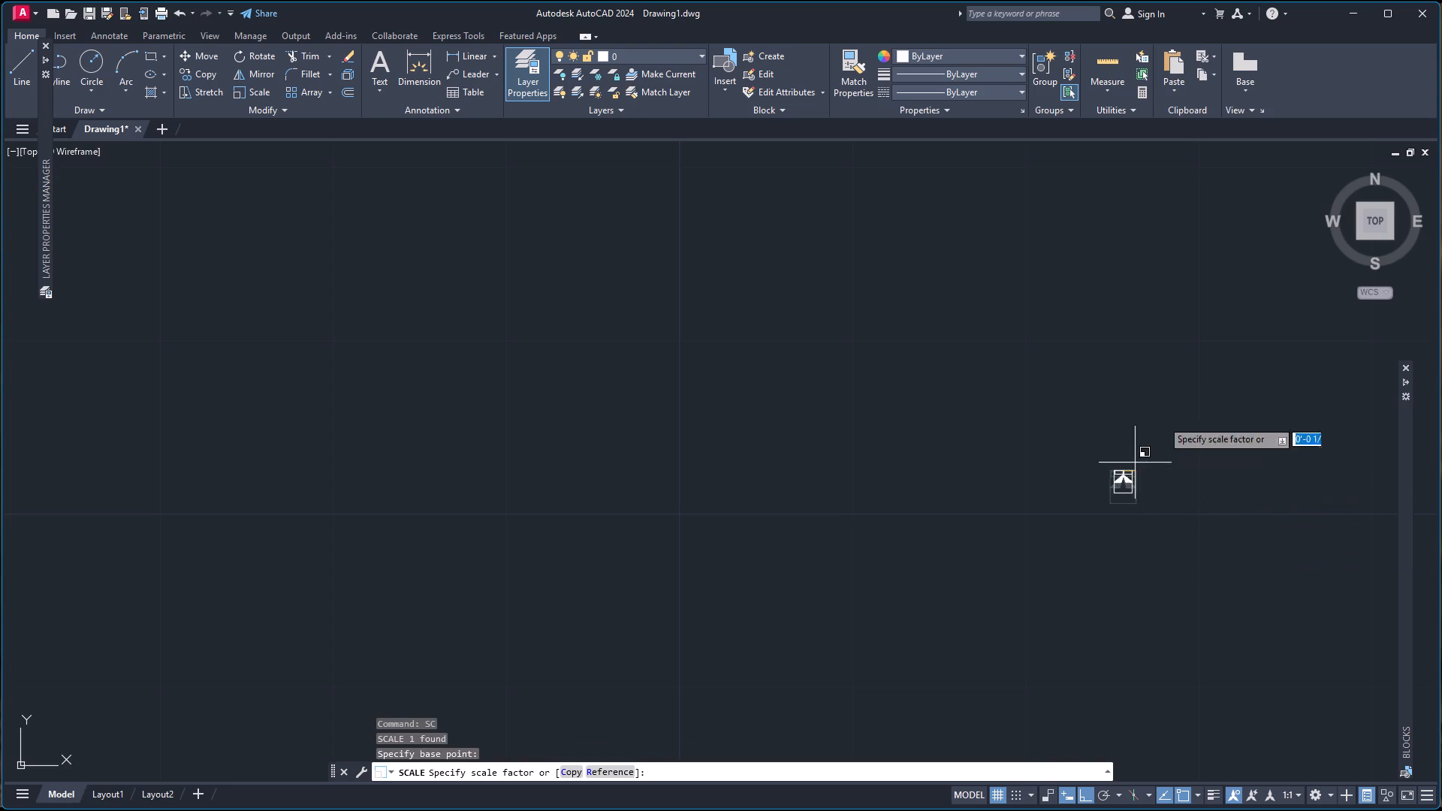
{"action": "scroll", "coordinate": [1170, 415], "scroll_direction": "down", "scroll_amount": 6}
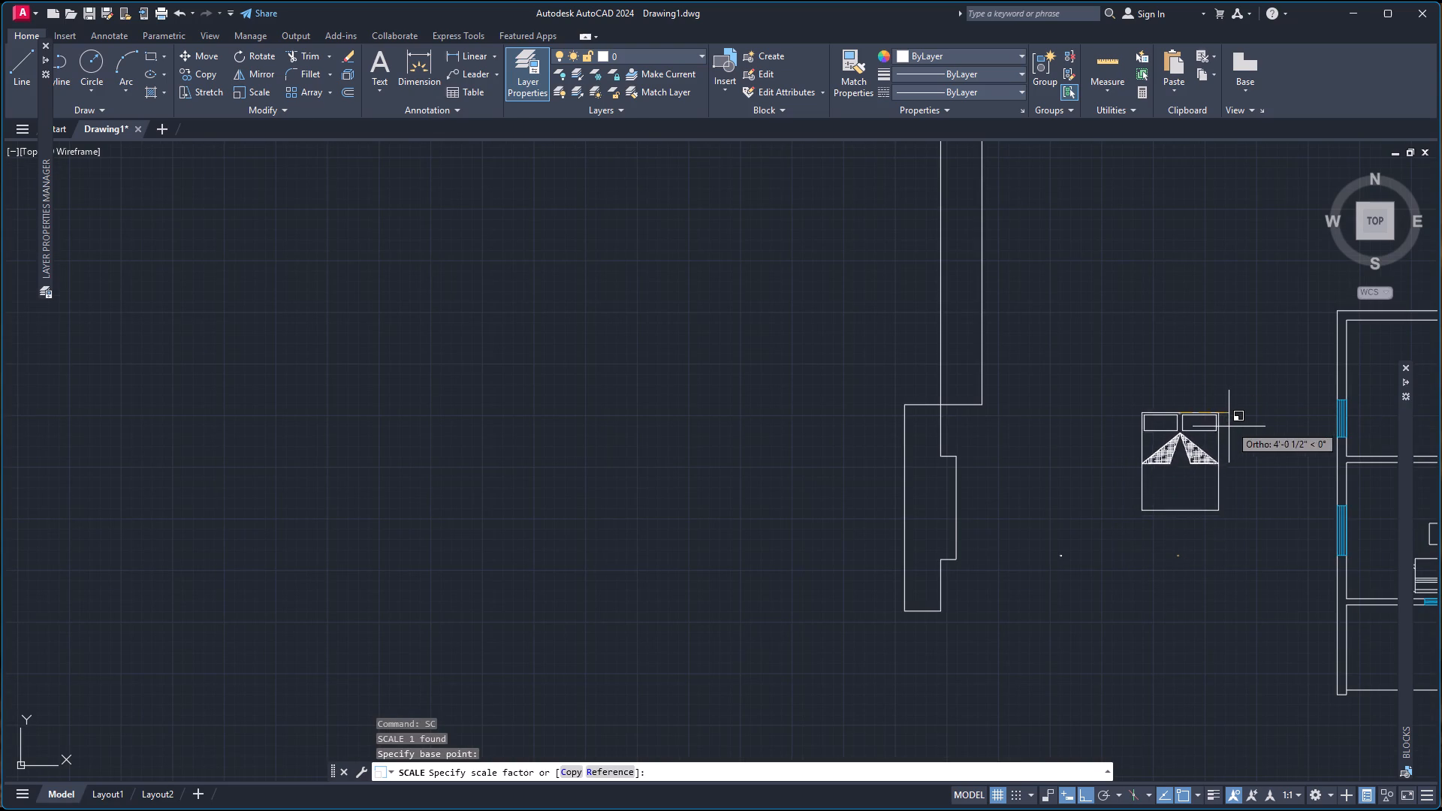
{"action": "left_click", "coordinate": [1220, 436]}
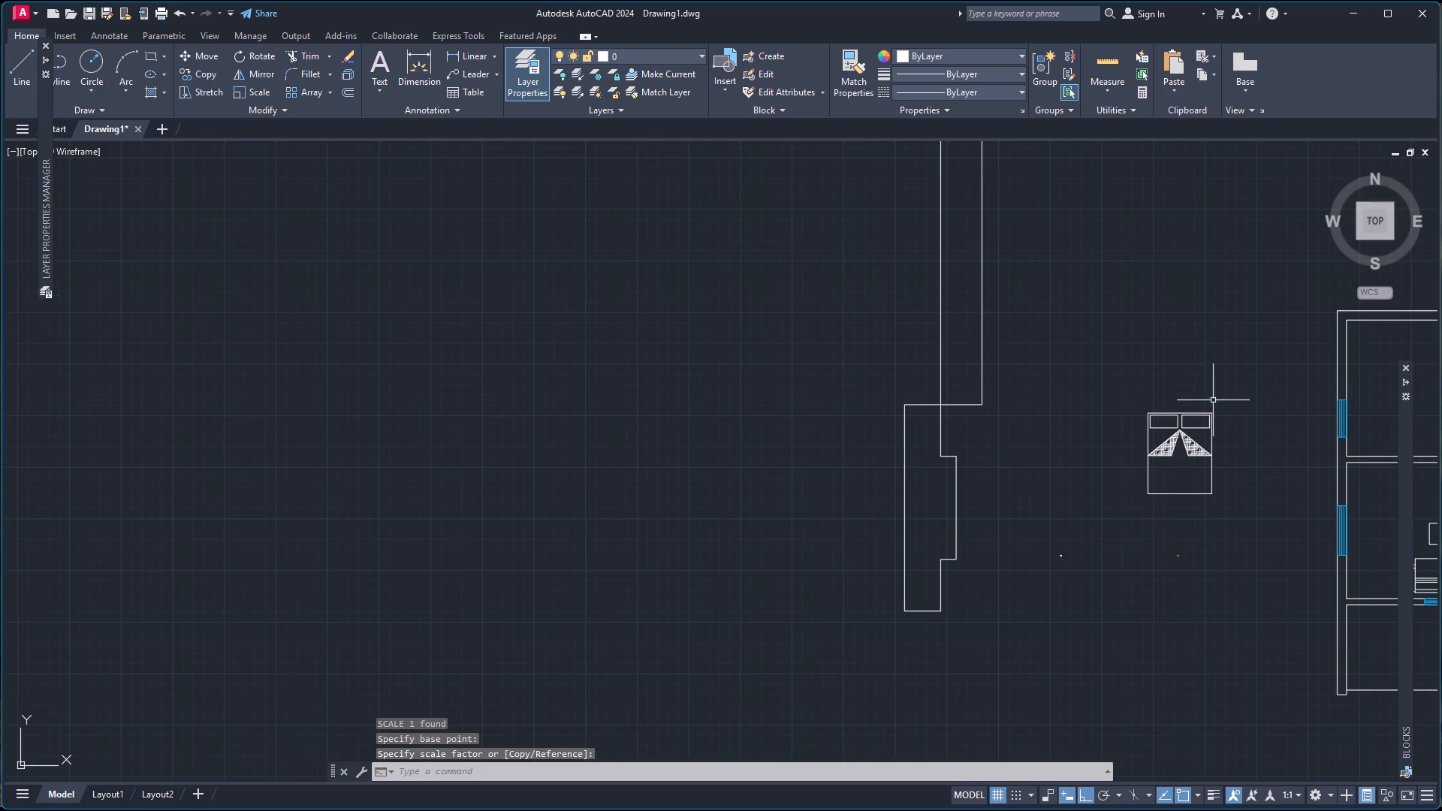
Rotate the enlarged bed block to 270° about its headboard midpoint.
{"action": "left_click", "coordinate": [1181, 415]}
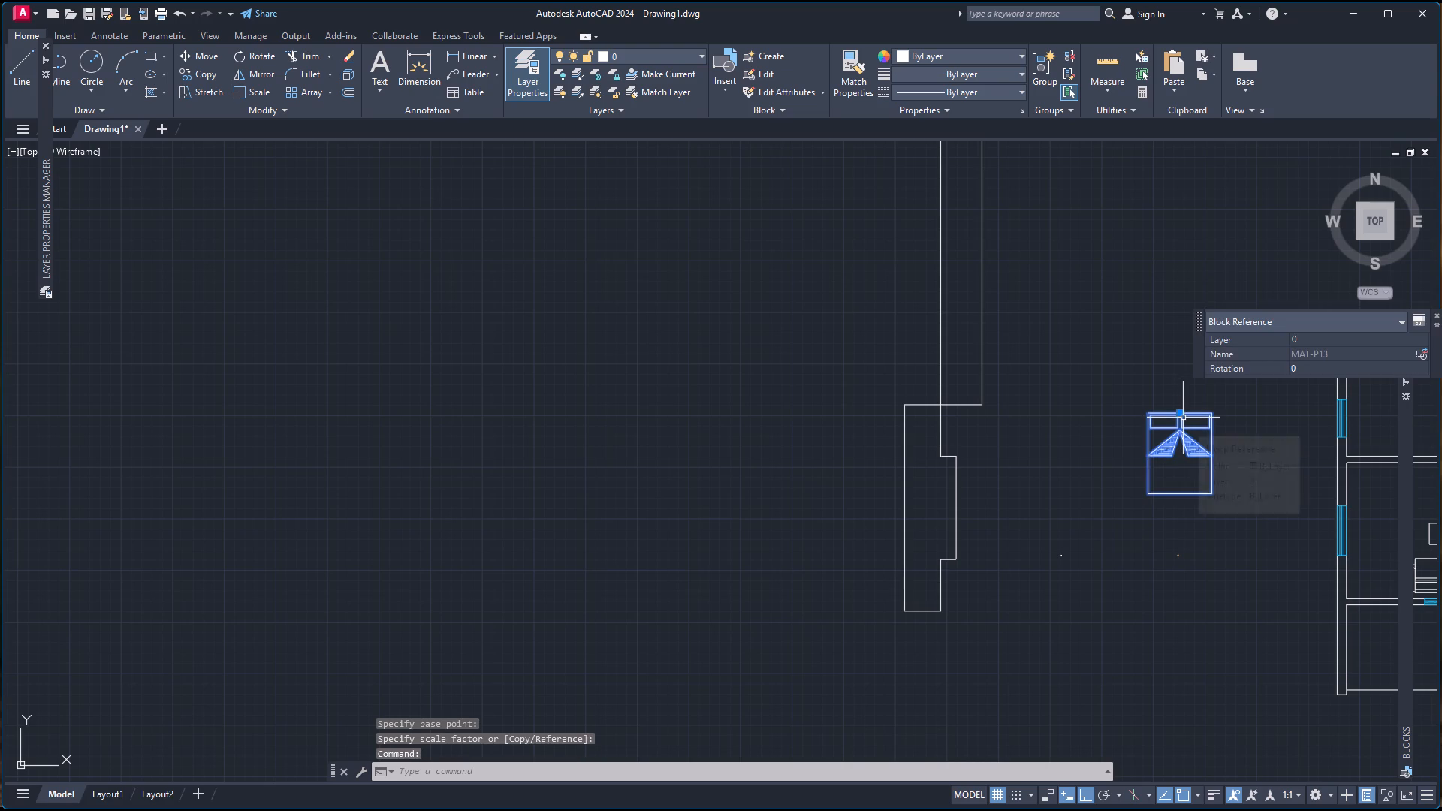
{"action": "key", "text": "r"}
{"action": "key", "text": "o"}
{"action": "key", "text": "Return"}
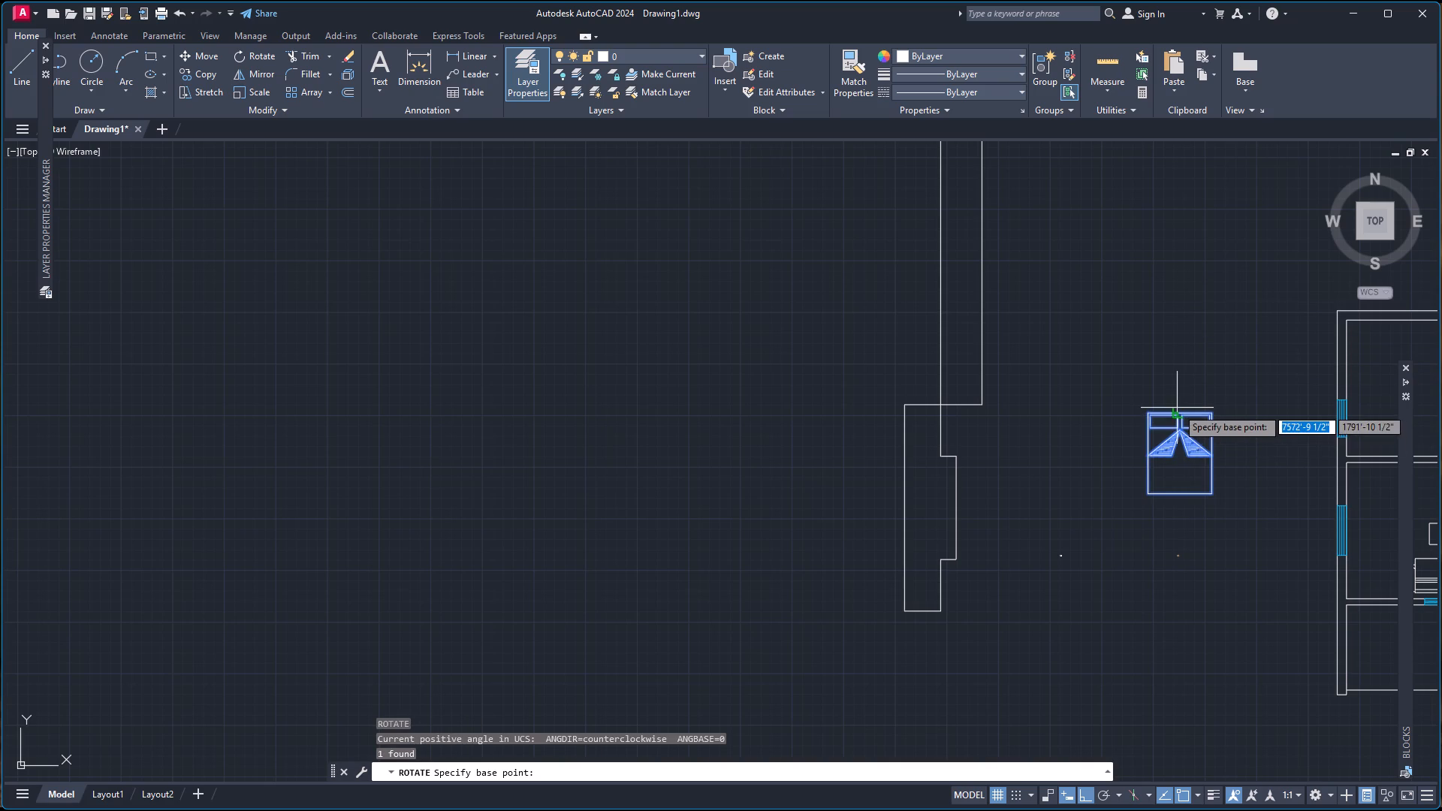
{"action": "left_click", "coordinate": [1178, 412]}
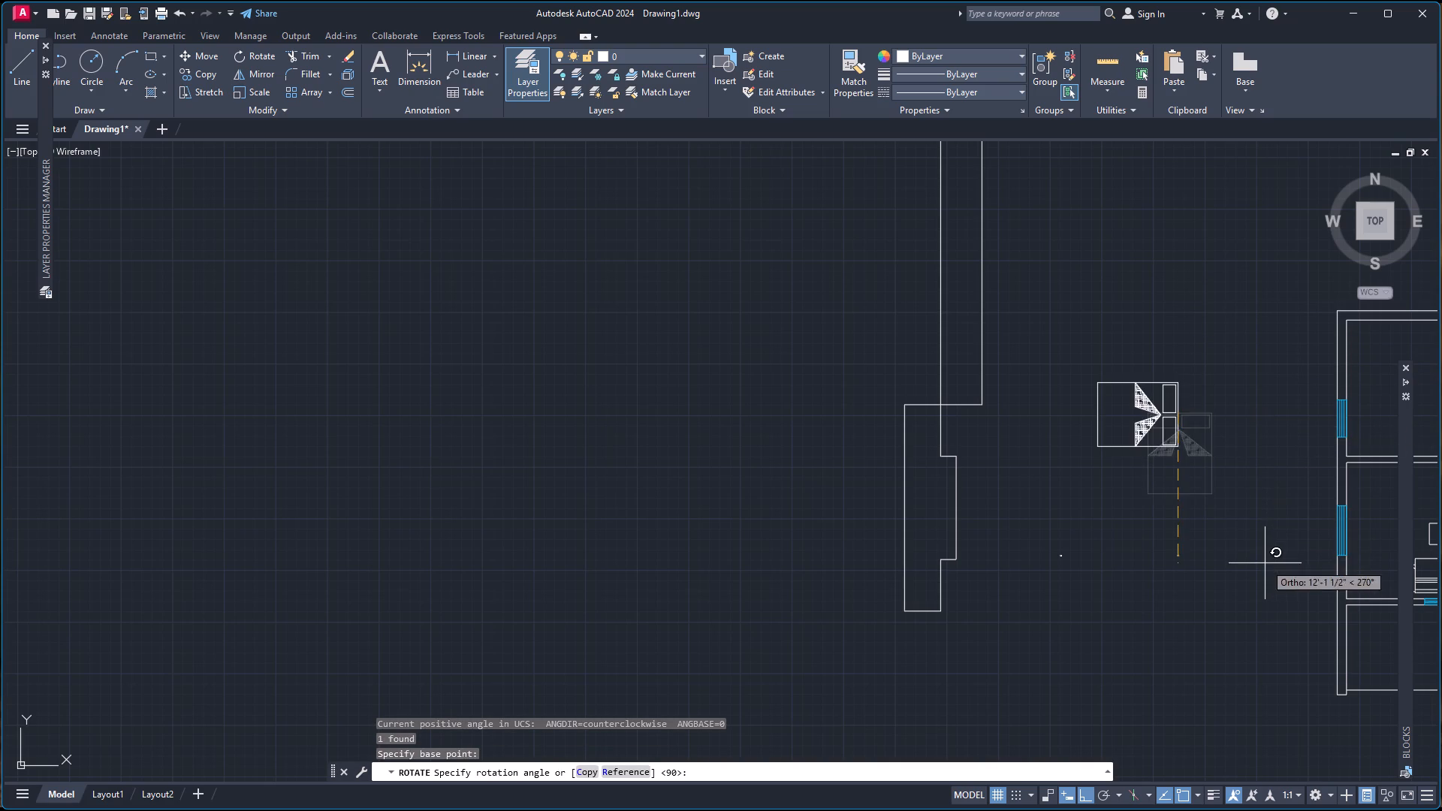
{"action": "left_click", "coordinate": [1265, 563]}
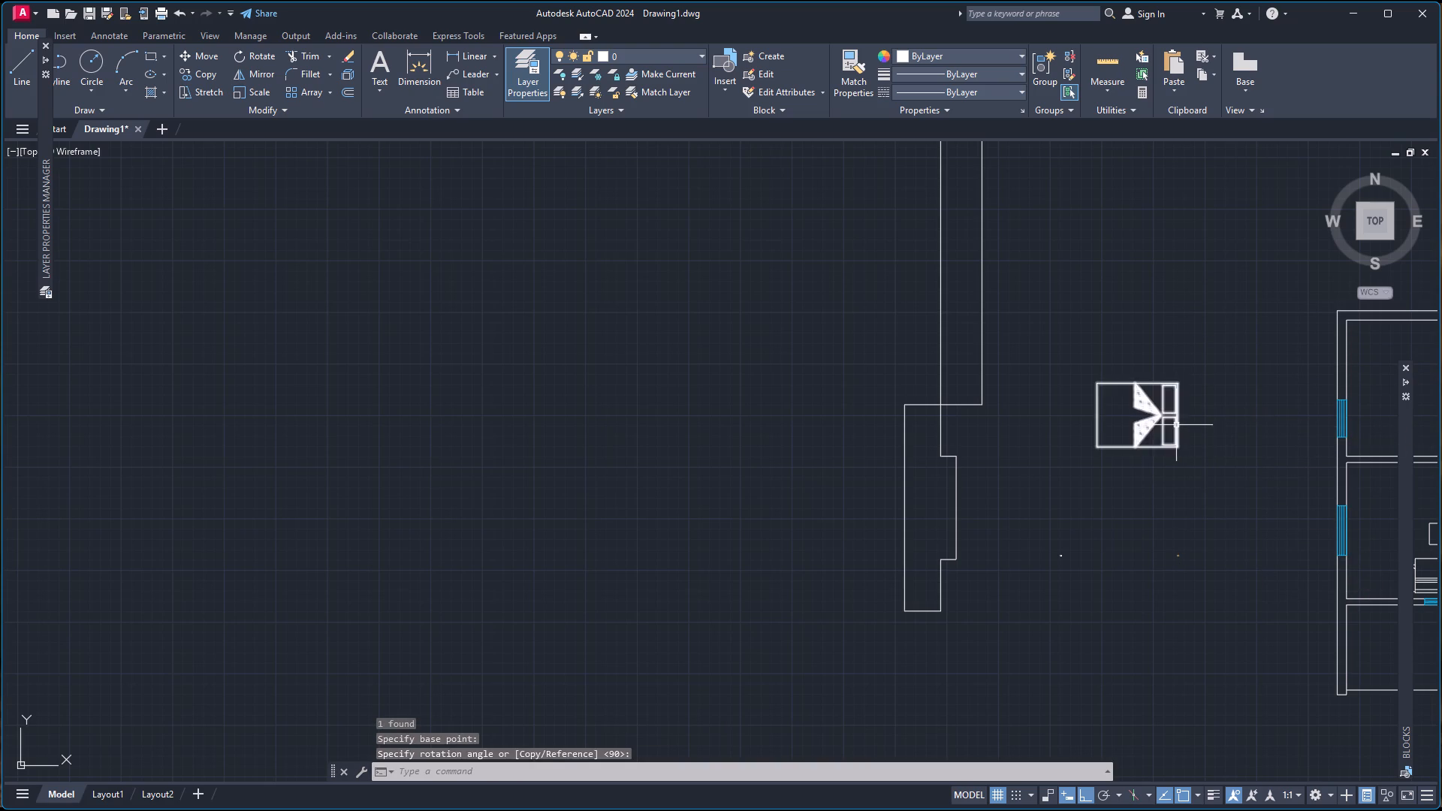
Copy the bed by its headboard midpoint into the northeast room, midway between the inner corners of the east wall.
{"action": "left_click", "coordinate": [1176, 426]}
{"action": "key", "text": "c"}
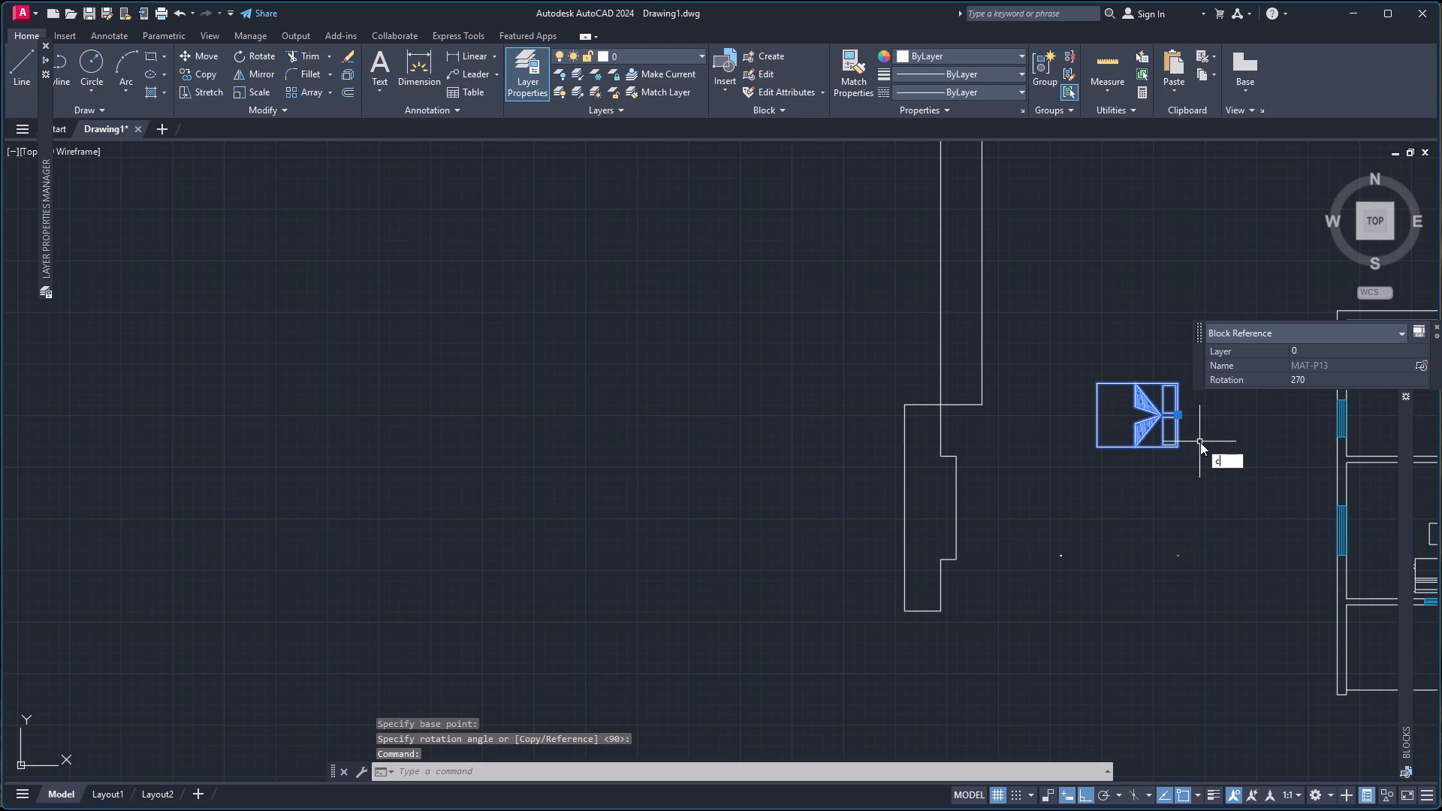
{"action": "key", "text": "o"}
{"action": "key", "text": "Return"}
{"action": "scroll", "coordinate": [1200, 428], "scroll_direction": "up", "scroll_amount": 2}
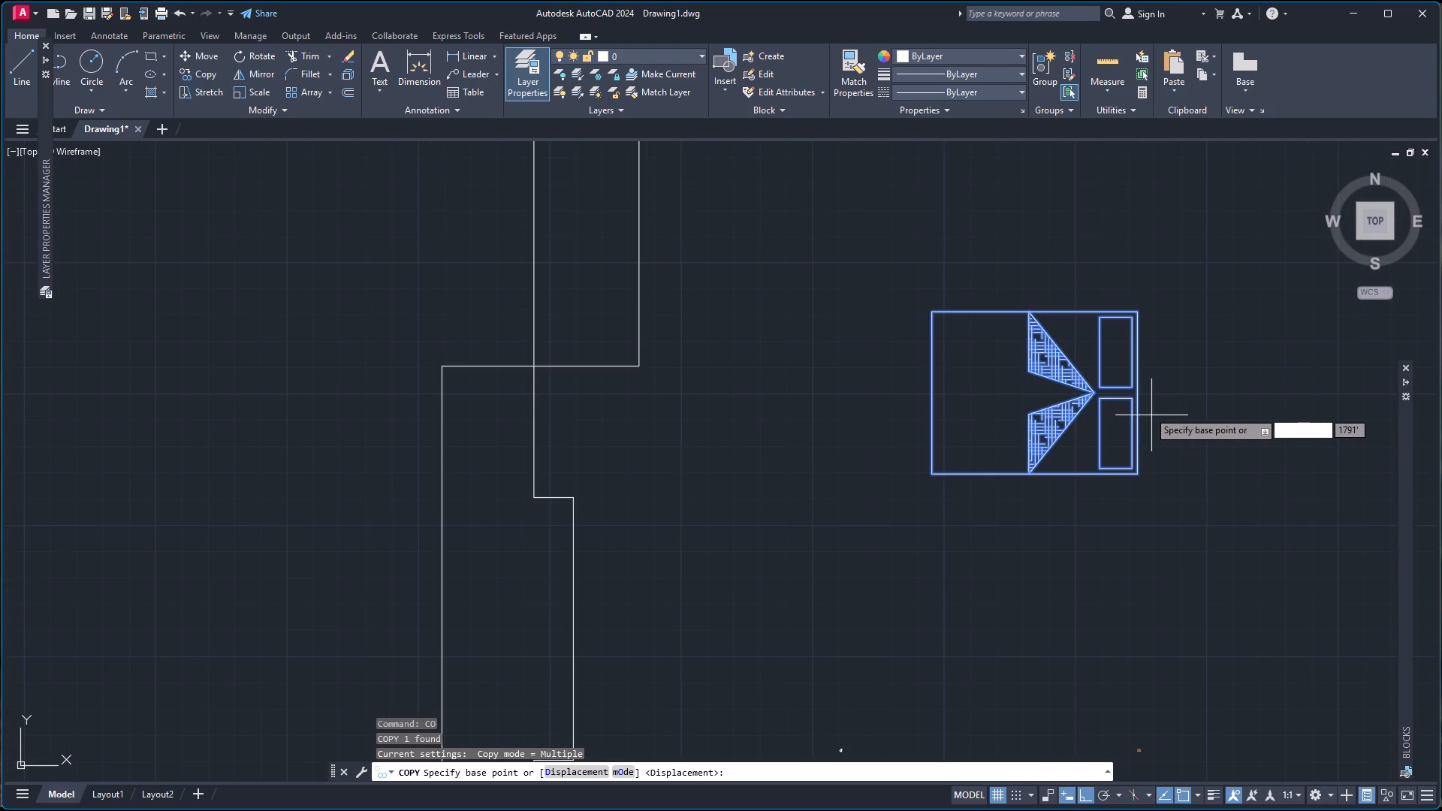
{"action": "left_click", "coordinate": [1138, 393]}
{"action": "scroll", "coordinate": [1300, 393], "scroll_direction": "down", "scroll_amount": 3}
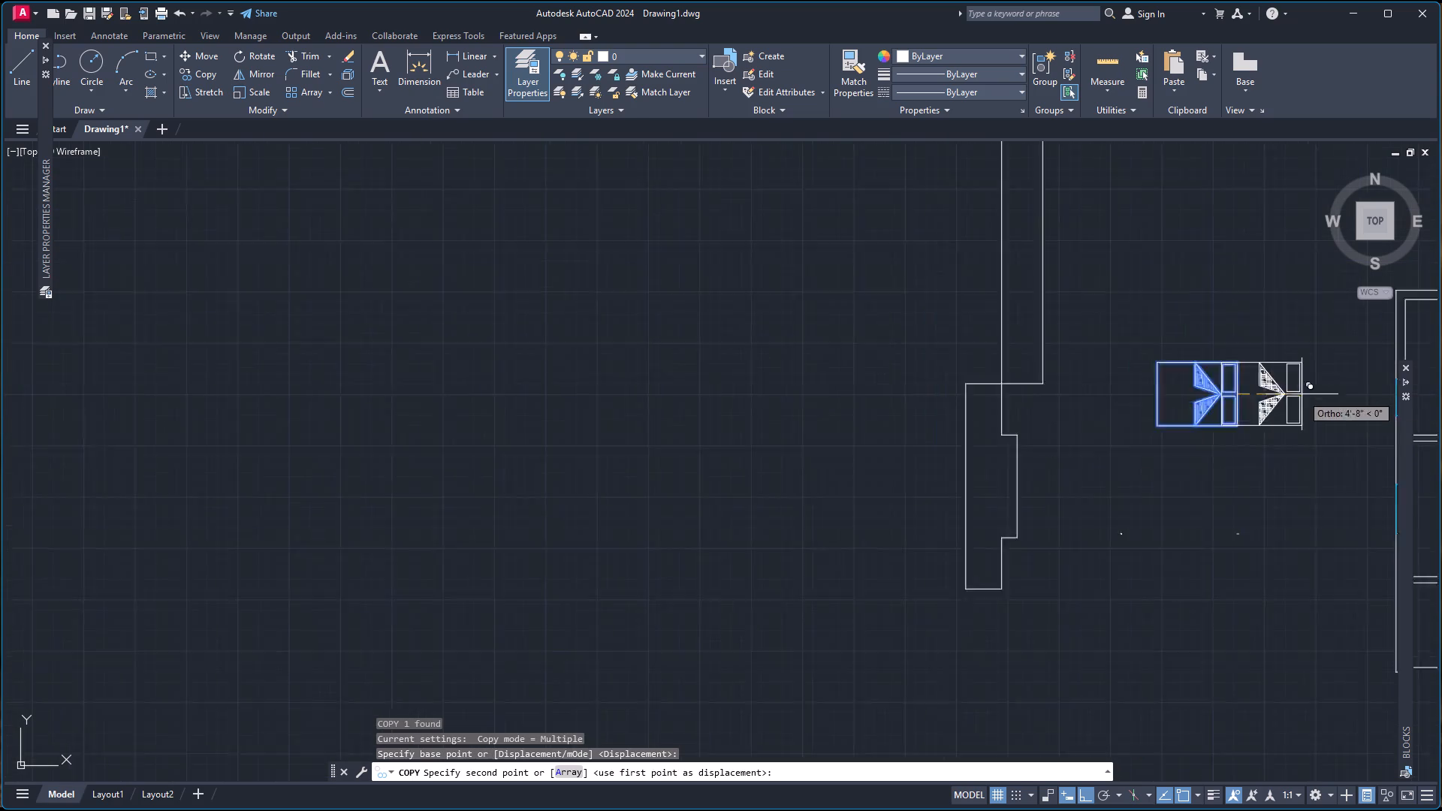
{"action": "scroll", "coordinate": [1302, 394], "scroll_direction": "down", "scroll_amount": 3}
{"action": "scroll", "coordinate": [1392, 393], "scroll_direction": "down", "scroll_amount": 4}
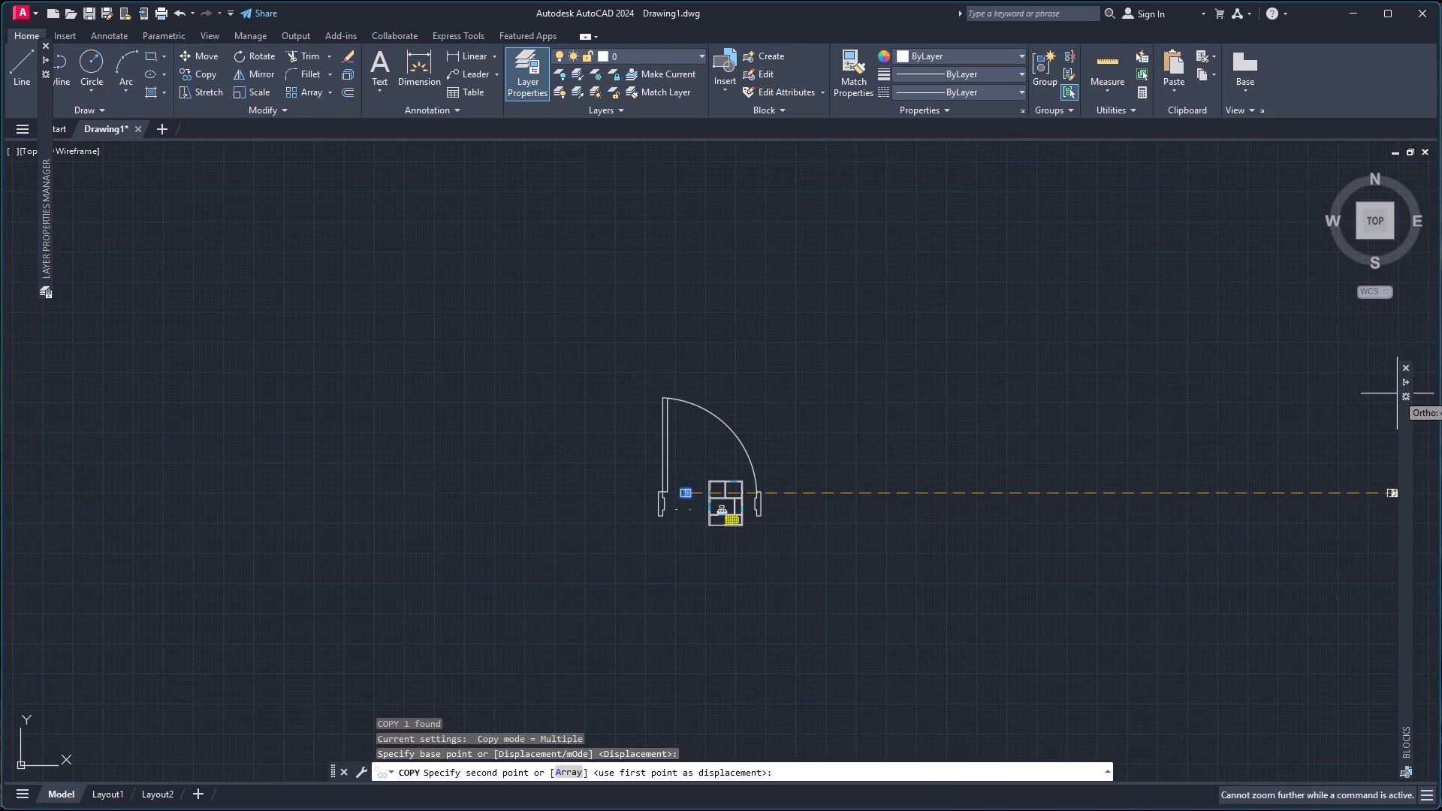
{"action": "scroll", "coordinate": [728, 491], "scroll_direction": "up", "scroll_amount": 4}
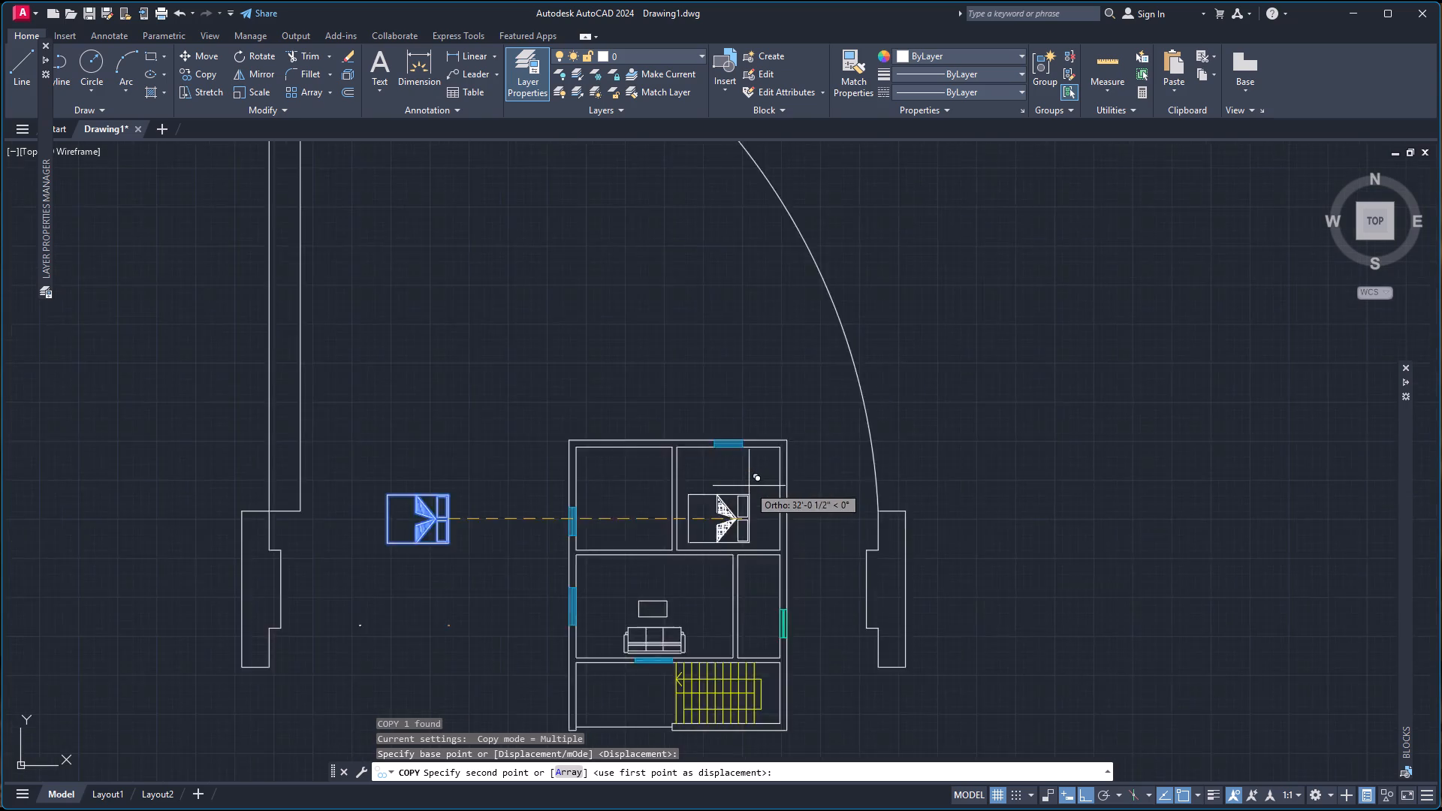
{"action": "scroll", "coordinate": [749, 486], "scroll_direction": "up", "scroll_amount": 2}
{"action": "right_click", "coordinate": [812, 426]}
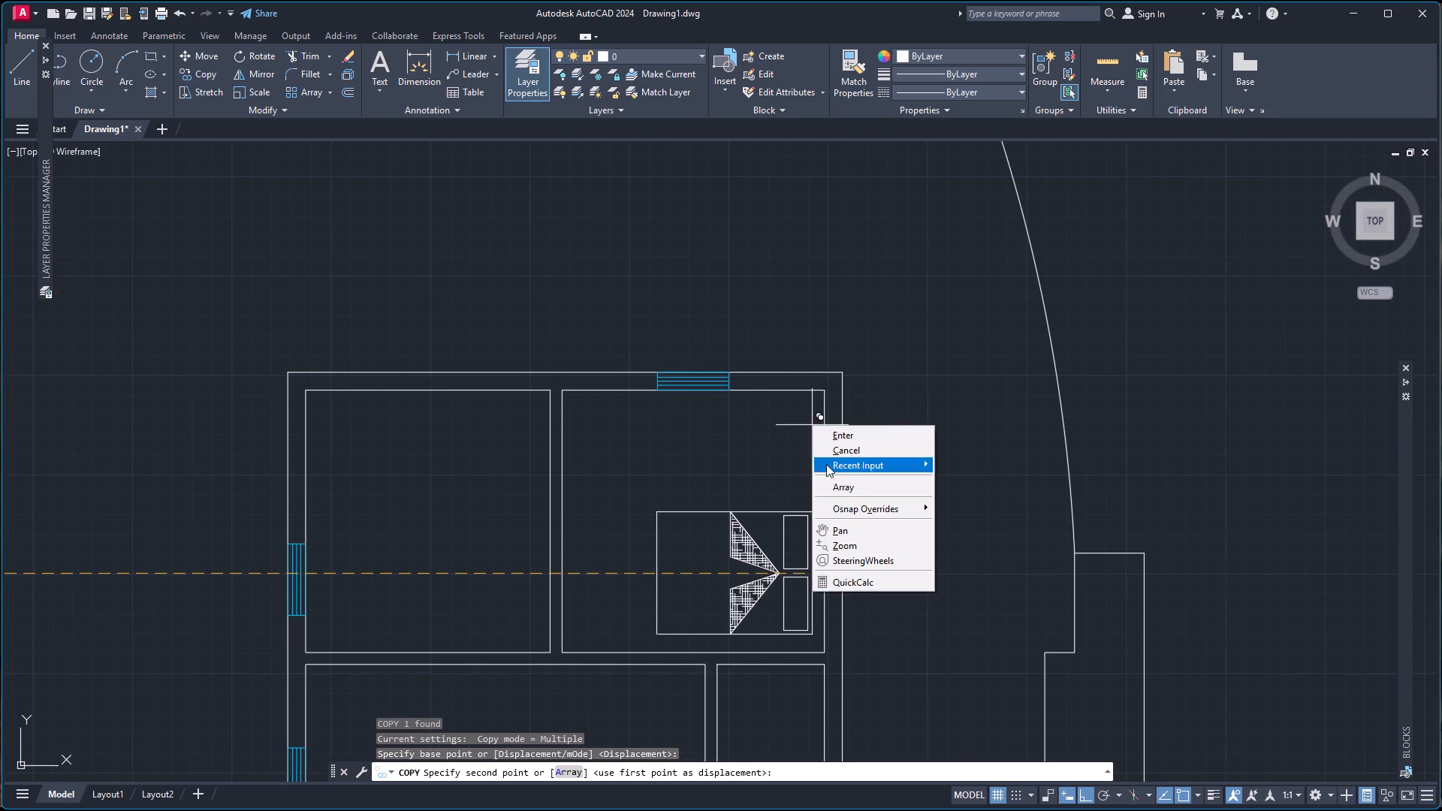
{"action": "left_click", "coordinate": [844, 503]}
{"action": "left_click", "coordinate": [1015, 204]}
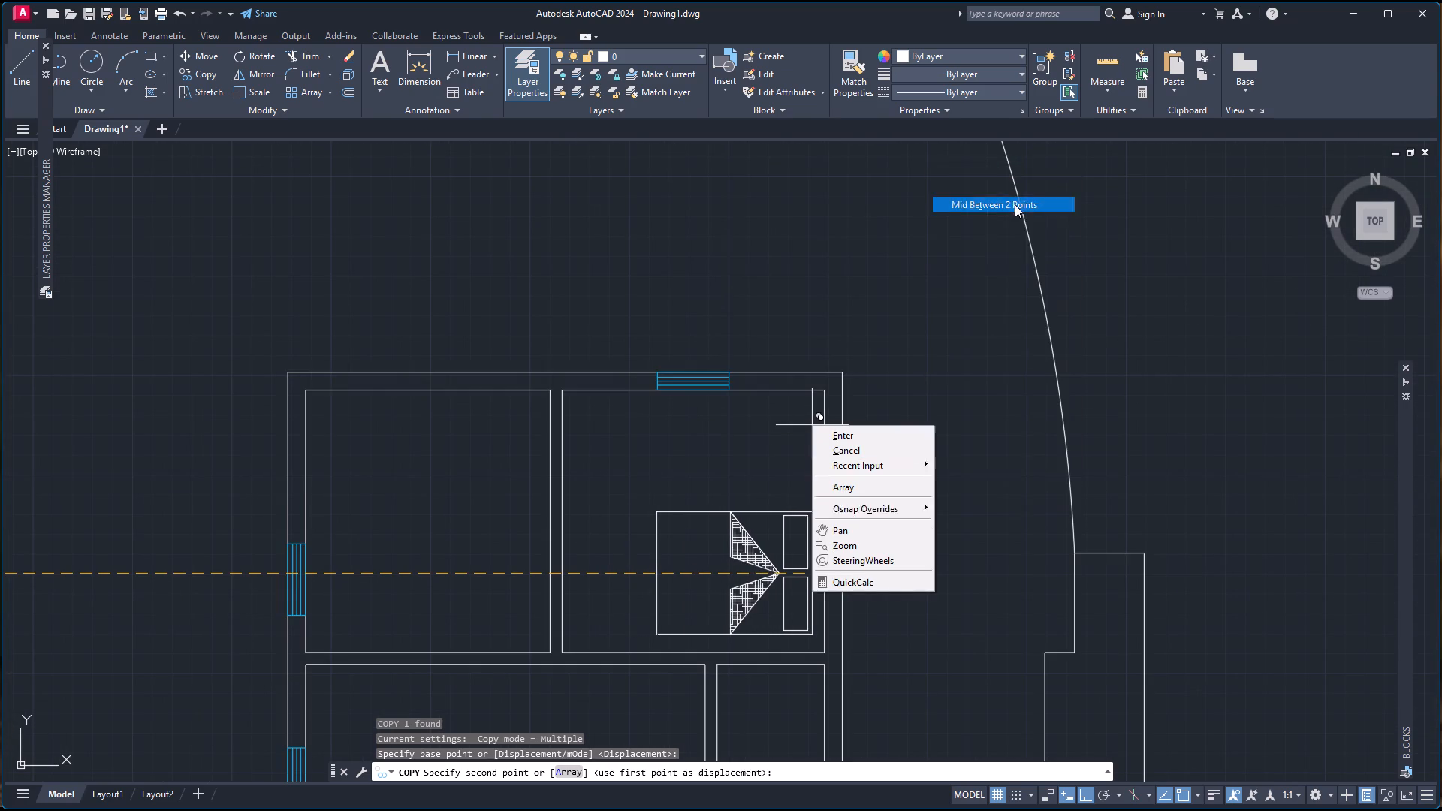
{"action": "left_click", "coordinate": [822, 393]}
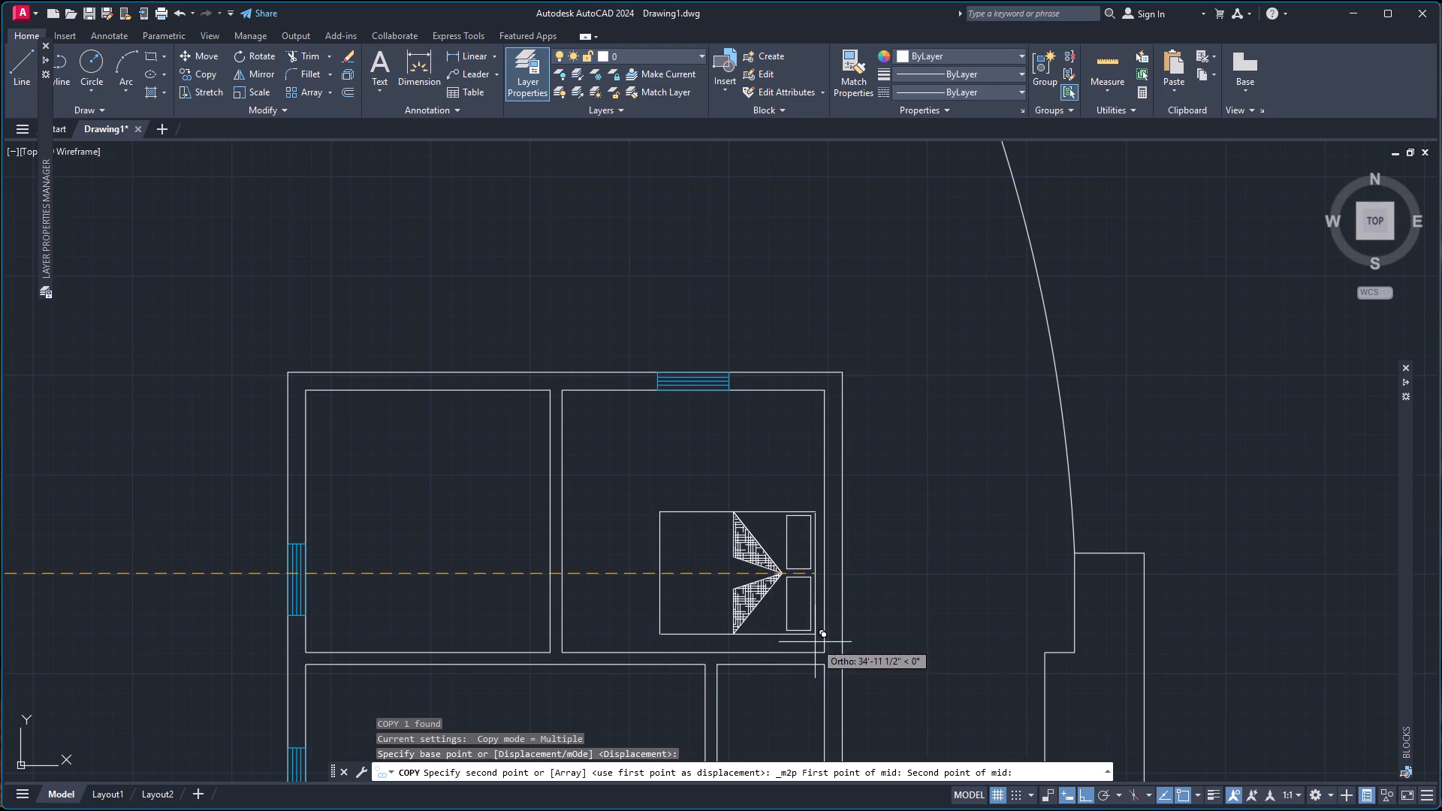
{"action": "left_click", "coordinate": [825, 652]}
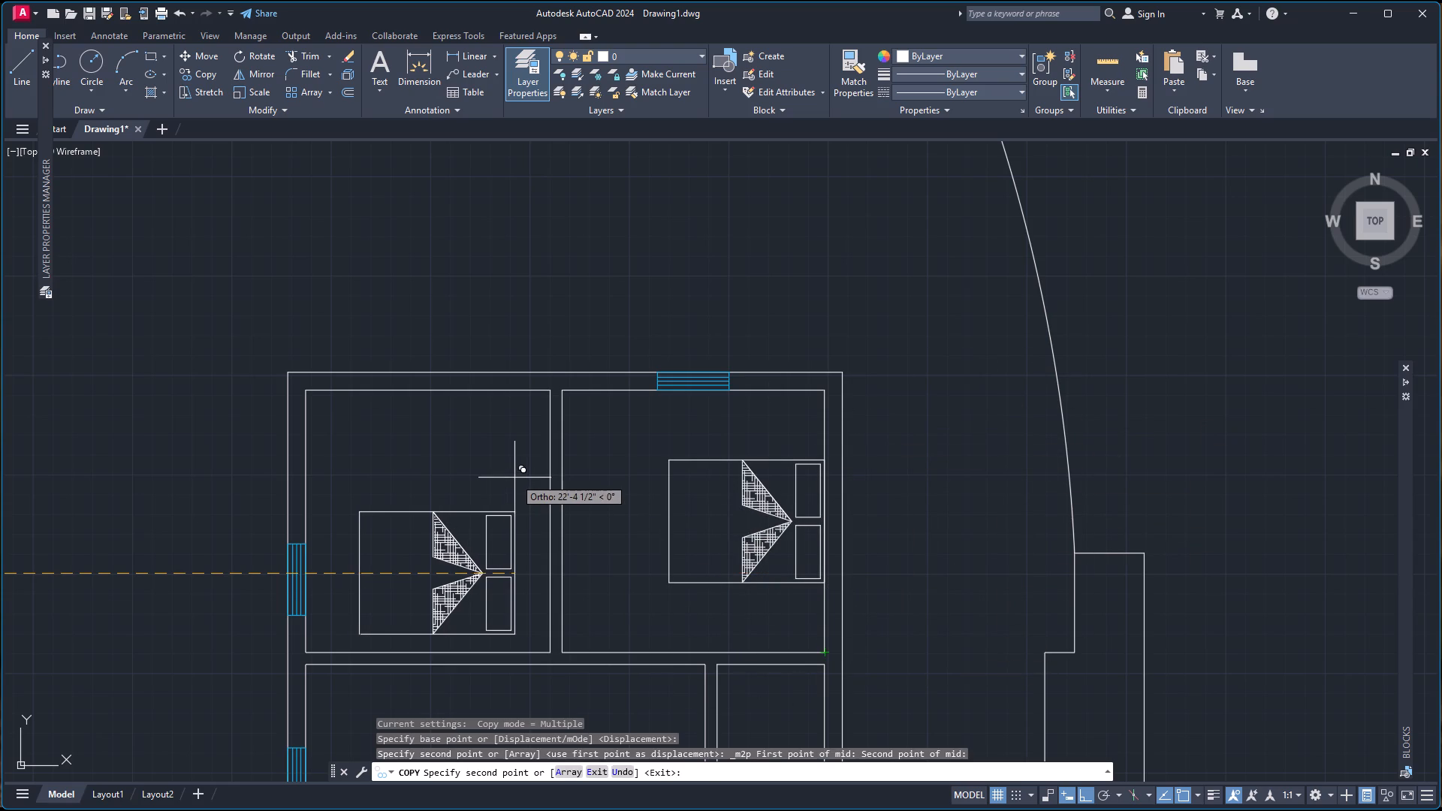
{"action": "key", "text": "Escape"}
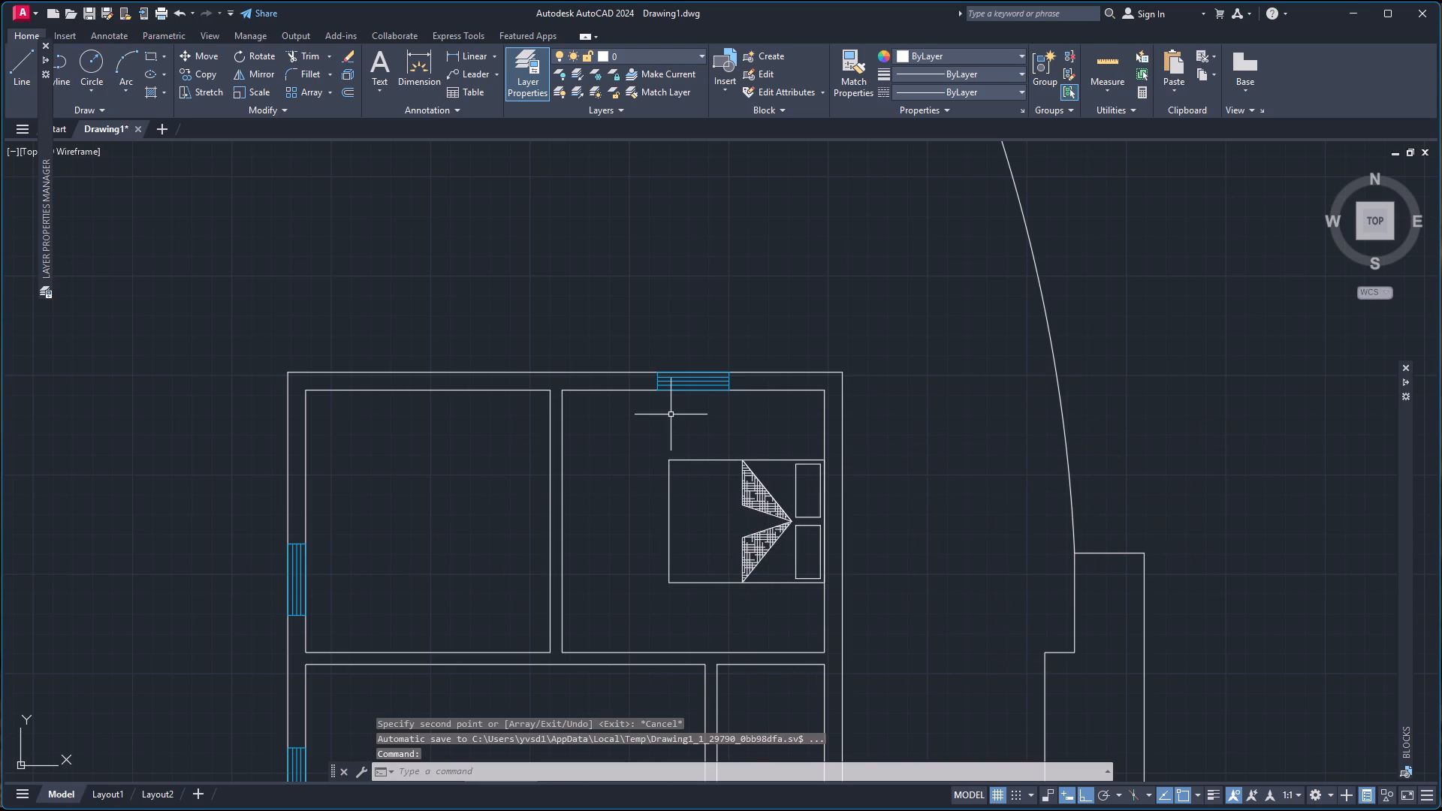
Move the copied bed slightly south and just clear of the east wall, and close its quick properties.
{"action": "left_click", "coordinate": [727, 460]}
{"action": "left_click", "coordinate": [822, 520]}
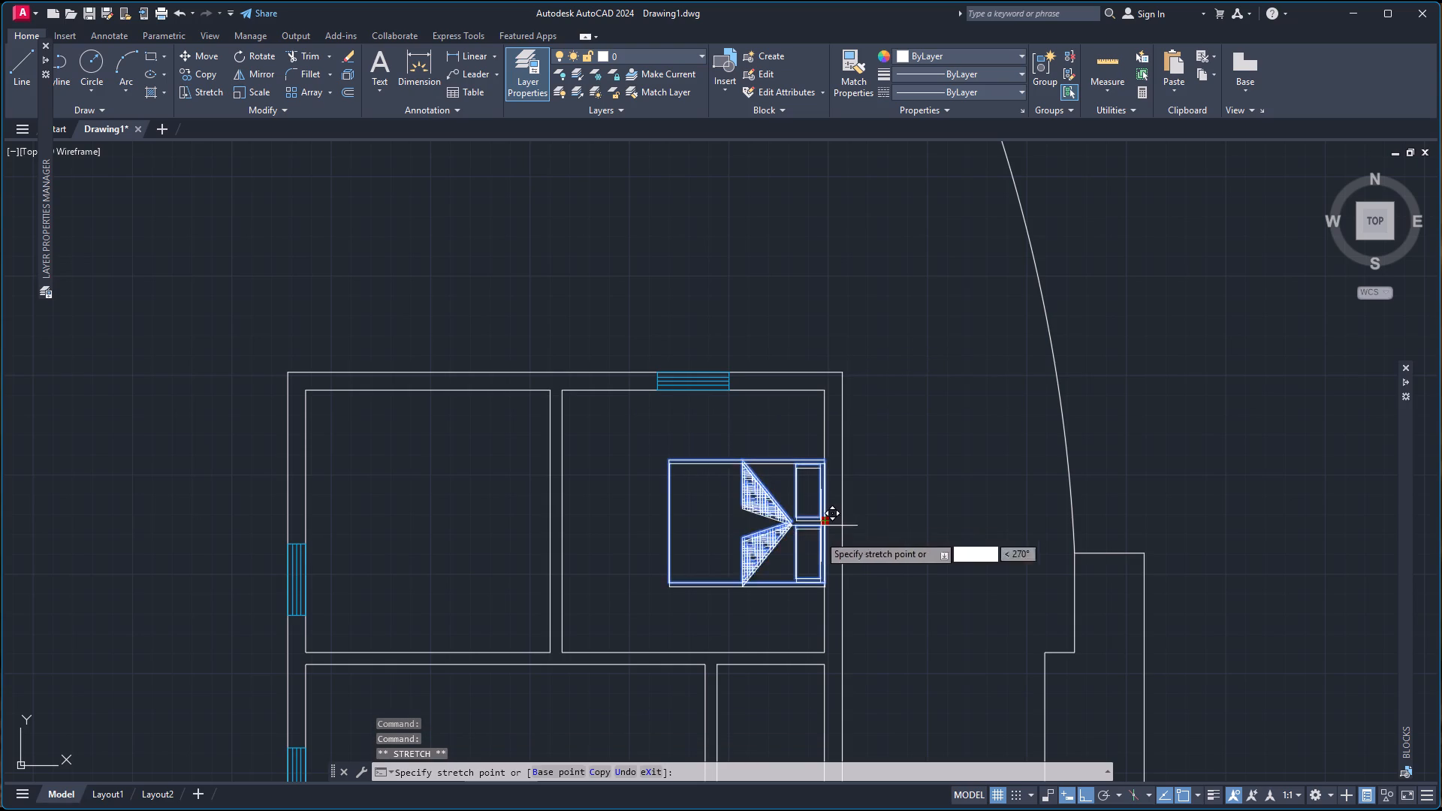
{"action": "left_click", "coordinate": [817, 551]}
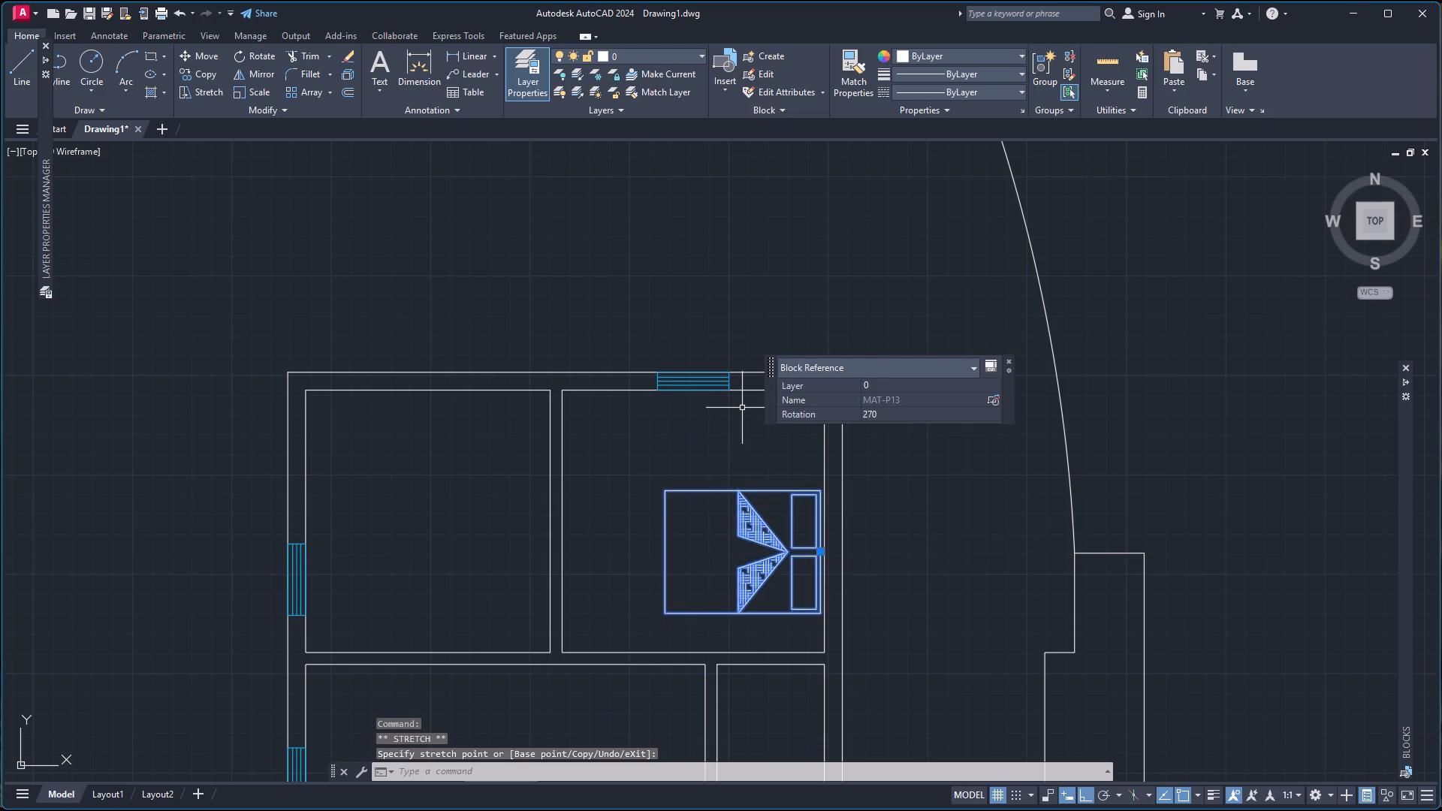
{"action": "left_click", "coordinate": [1007, 360]}
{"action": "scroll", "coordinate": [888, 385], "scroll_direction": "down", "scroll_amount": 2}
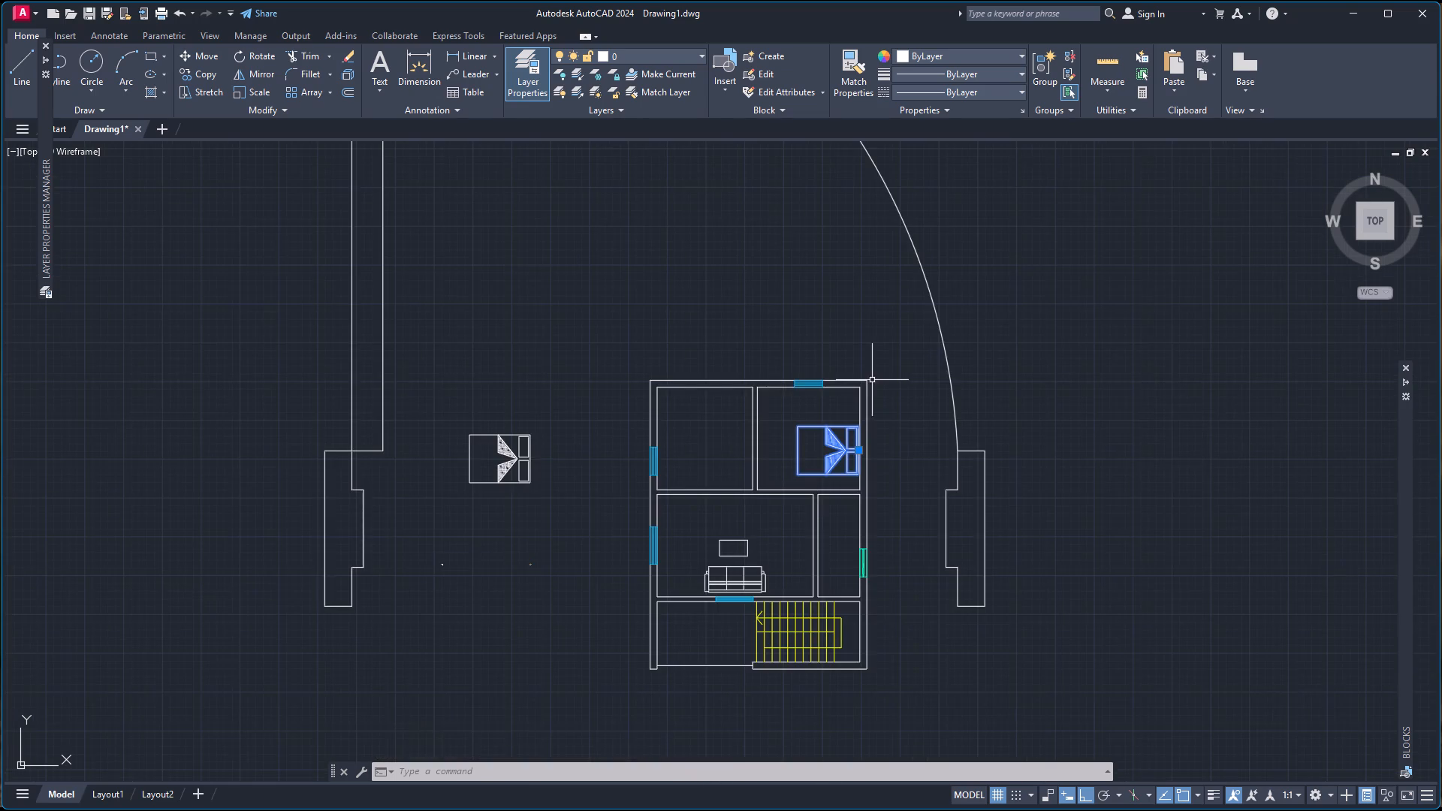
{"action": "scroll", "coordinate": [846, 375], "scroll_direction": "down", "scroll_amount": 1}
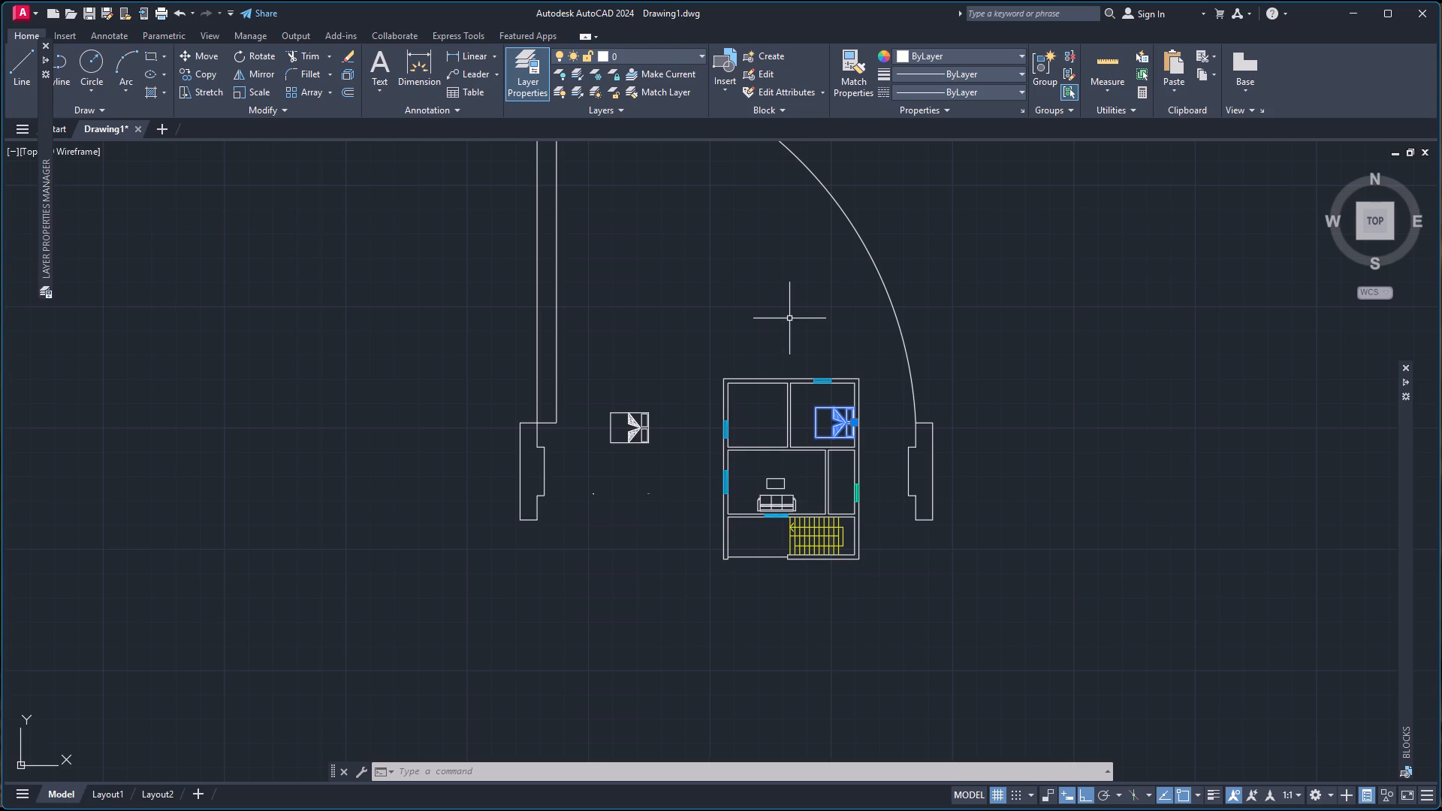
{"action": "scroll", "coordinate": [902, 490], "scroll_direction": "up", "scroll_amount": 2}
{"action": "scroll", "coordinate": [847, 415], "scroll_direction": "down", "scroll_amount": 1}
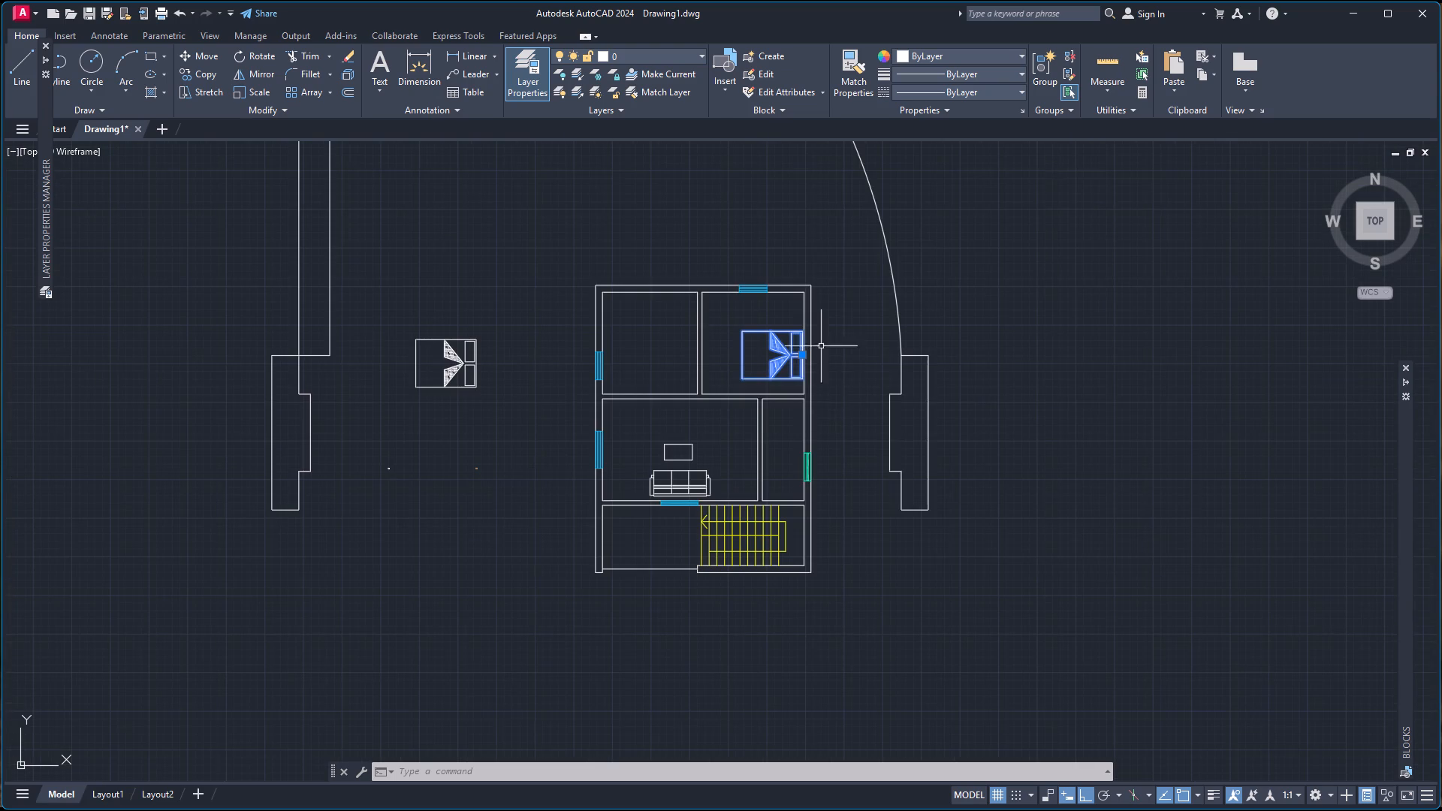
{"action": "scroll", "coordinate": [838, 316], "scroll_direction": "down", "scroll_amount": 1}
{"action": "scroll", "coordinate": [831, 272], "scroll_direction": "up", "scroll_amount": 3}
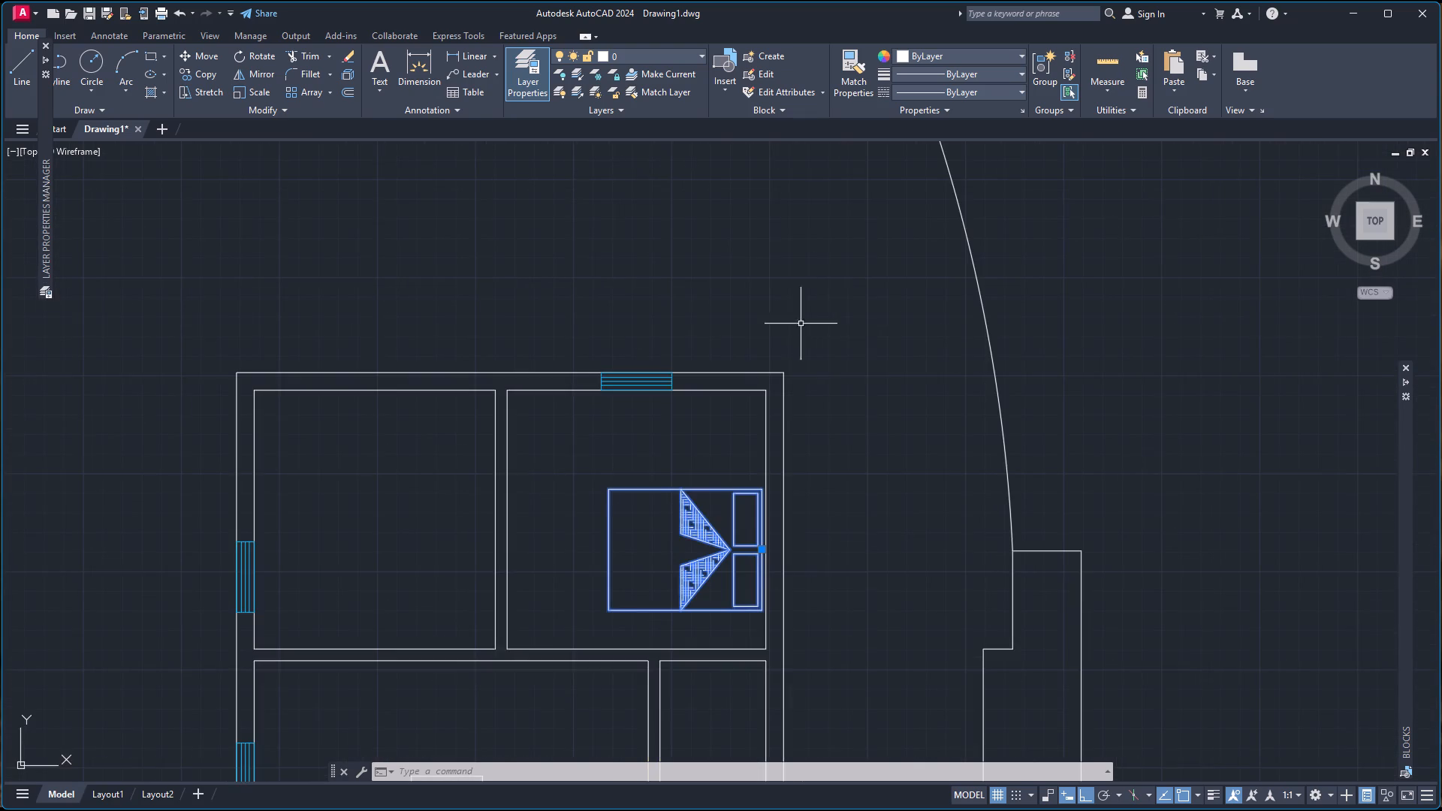
Create a new layer named shelves and give it index colour 42.
{"action": "scroll", "coordinate": [783, 347], "scroll_direction": "up", "scroll_amount": 1}
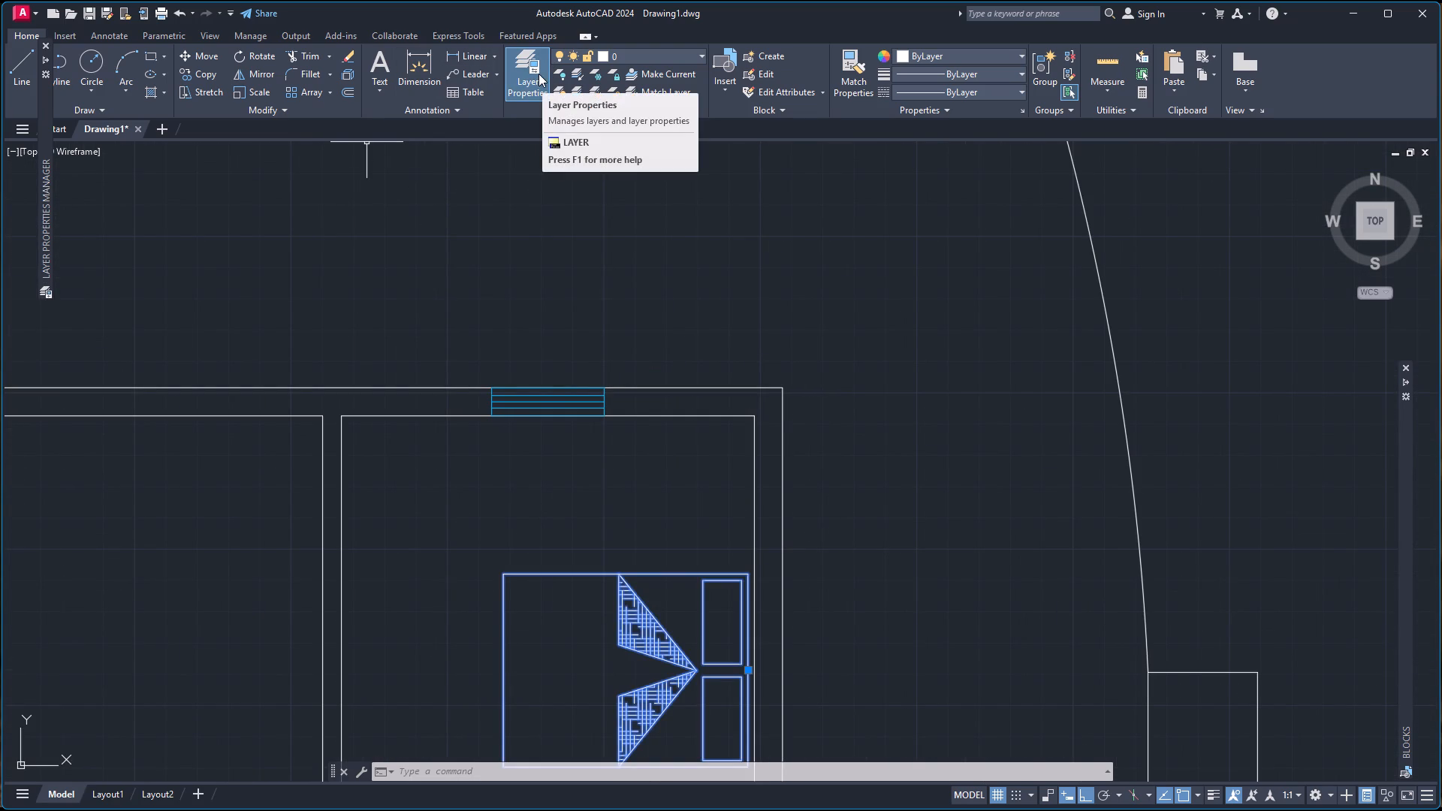
{"action": "left_click", "coordinate": [44, 56]}
{"action": "left_click", "coordinate": [134, 73]}
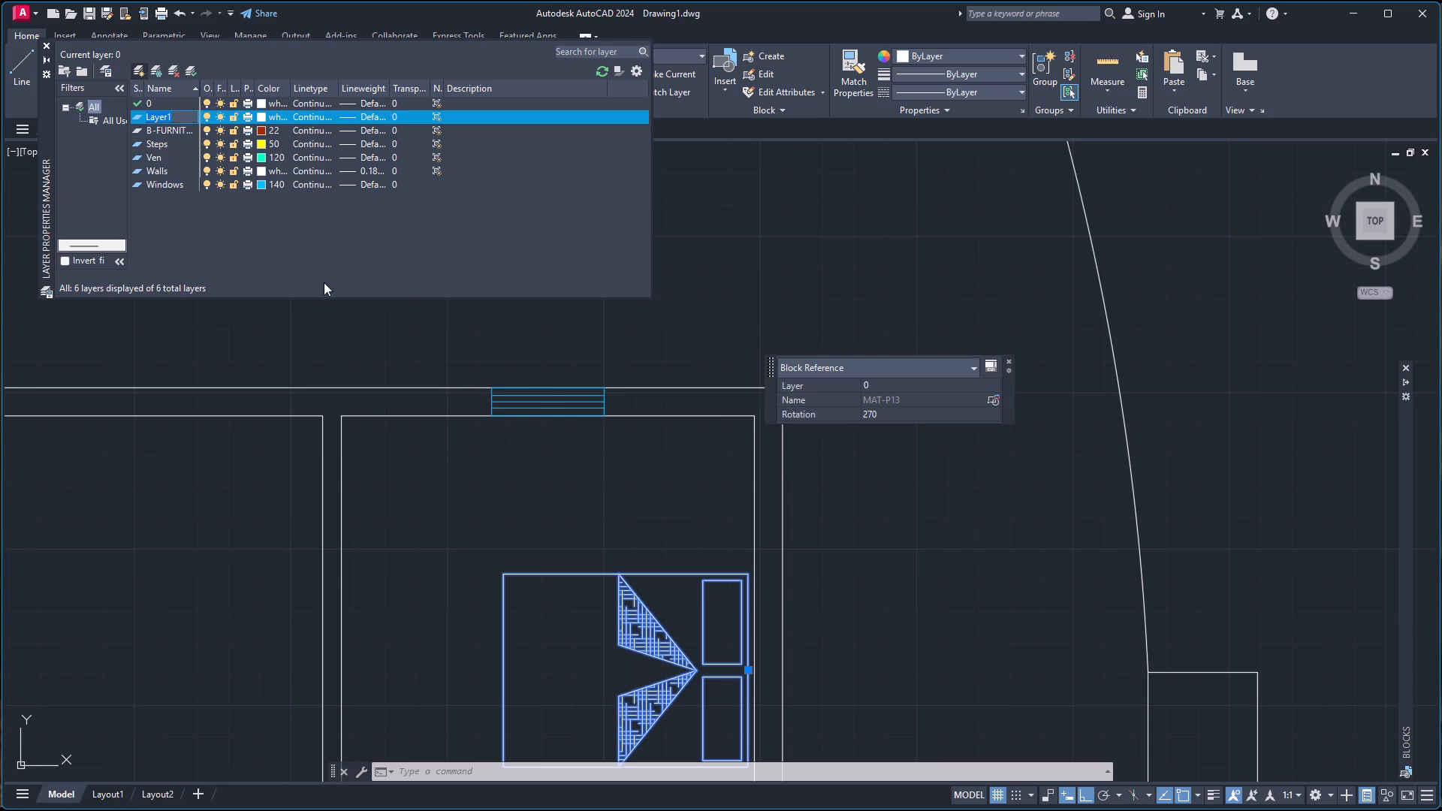
{"action": "type", "text": "shelves"}
{"action": "key", "text": "Return"}
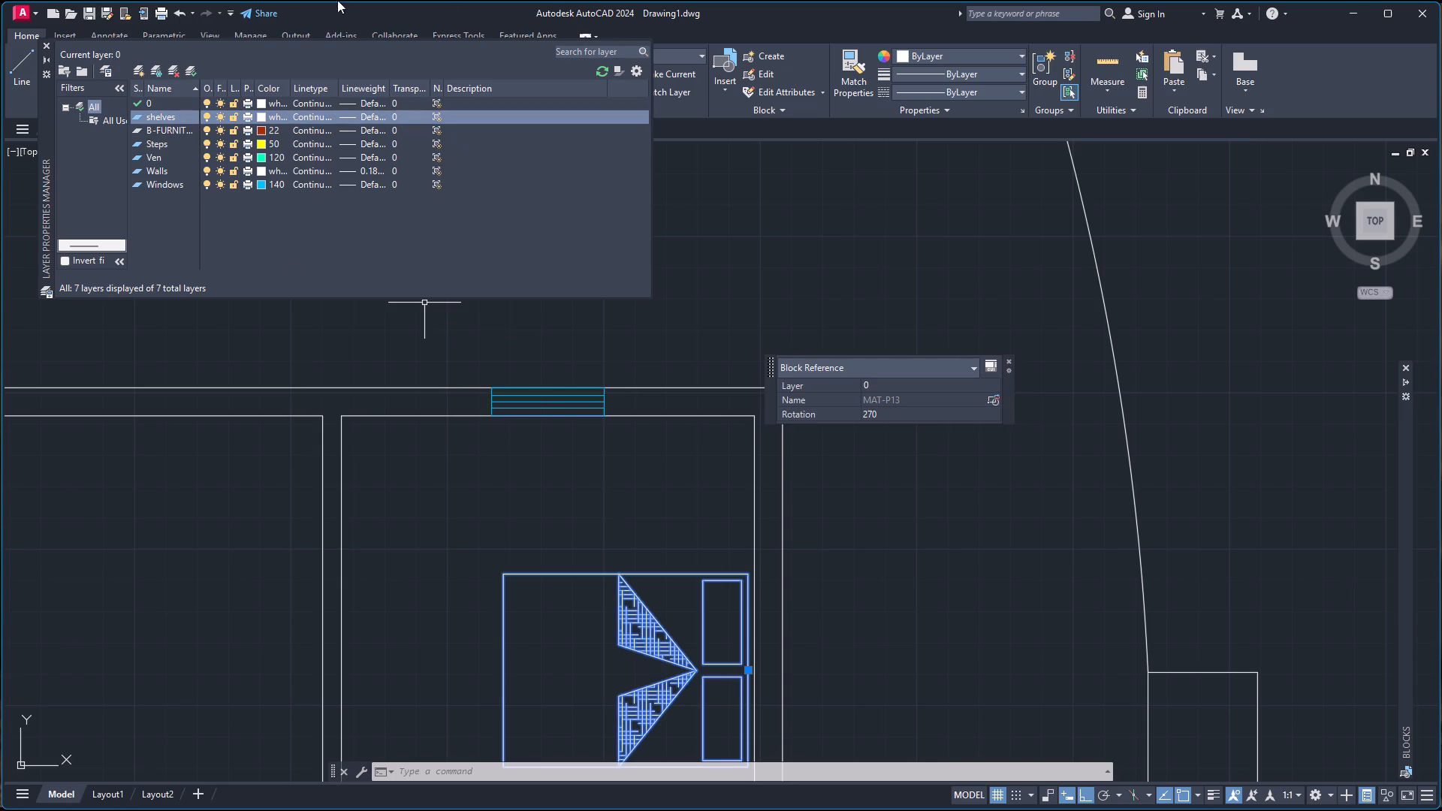
{"action": "left_click", "coordinate": [266, 116]}
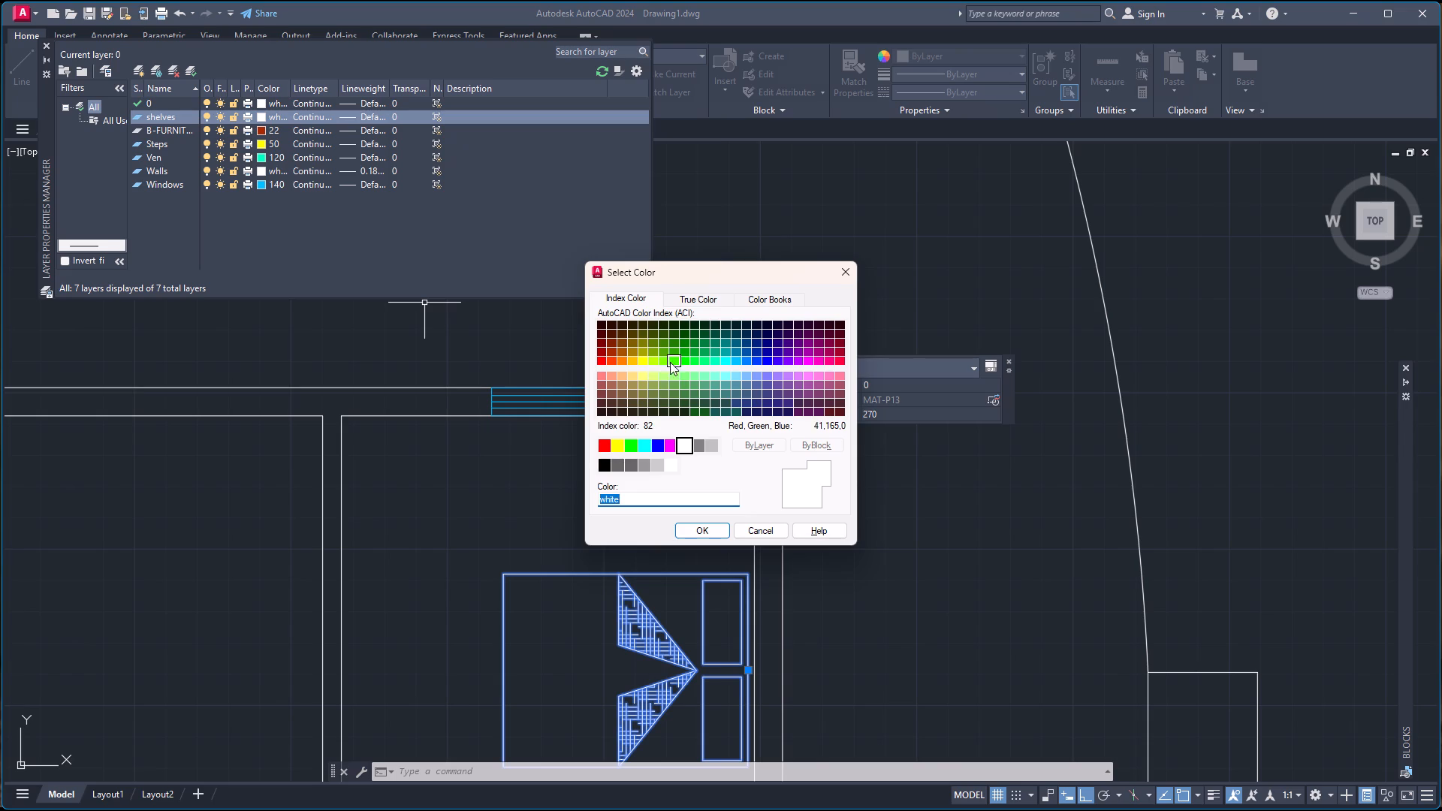
{"action": "left_click", "coordinate": [654, 363]}
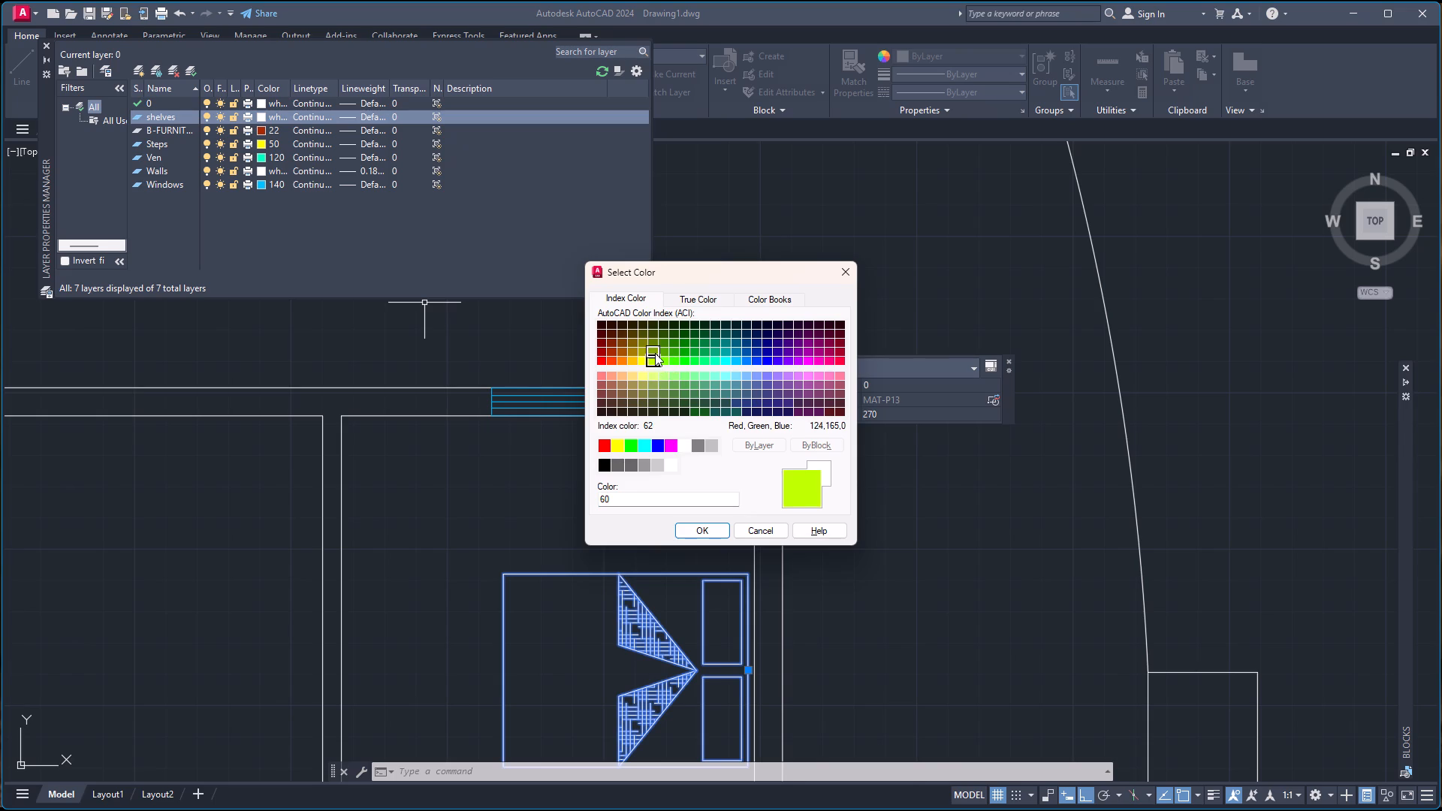
{"action": "left_click", "coordinate": [633, 342]}
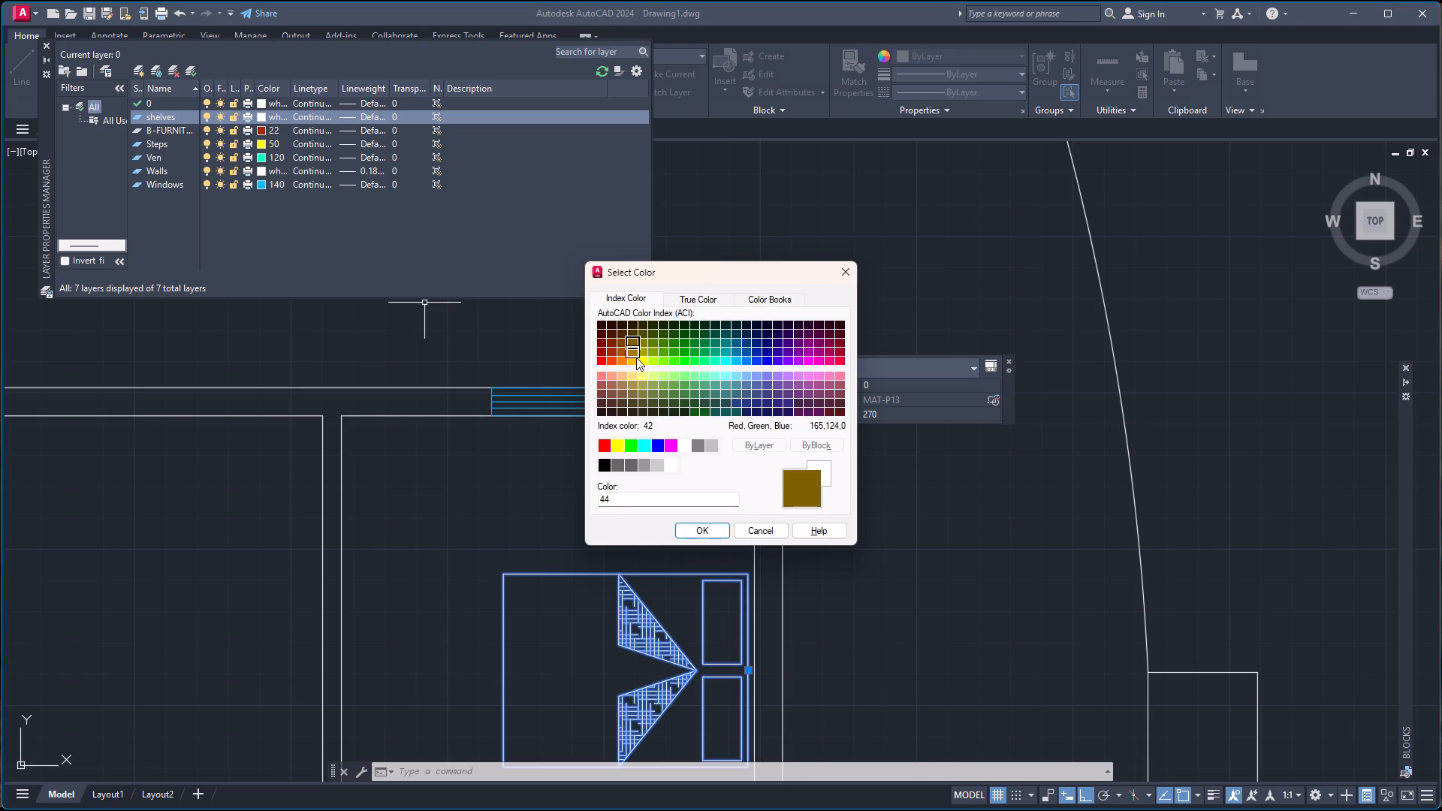
{"action": "left_click", "coordinate": [635, 352]}
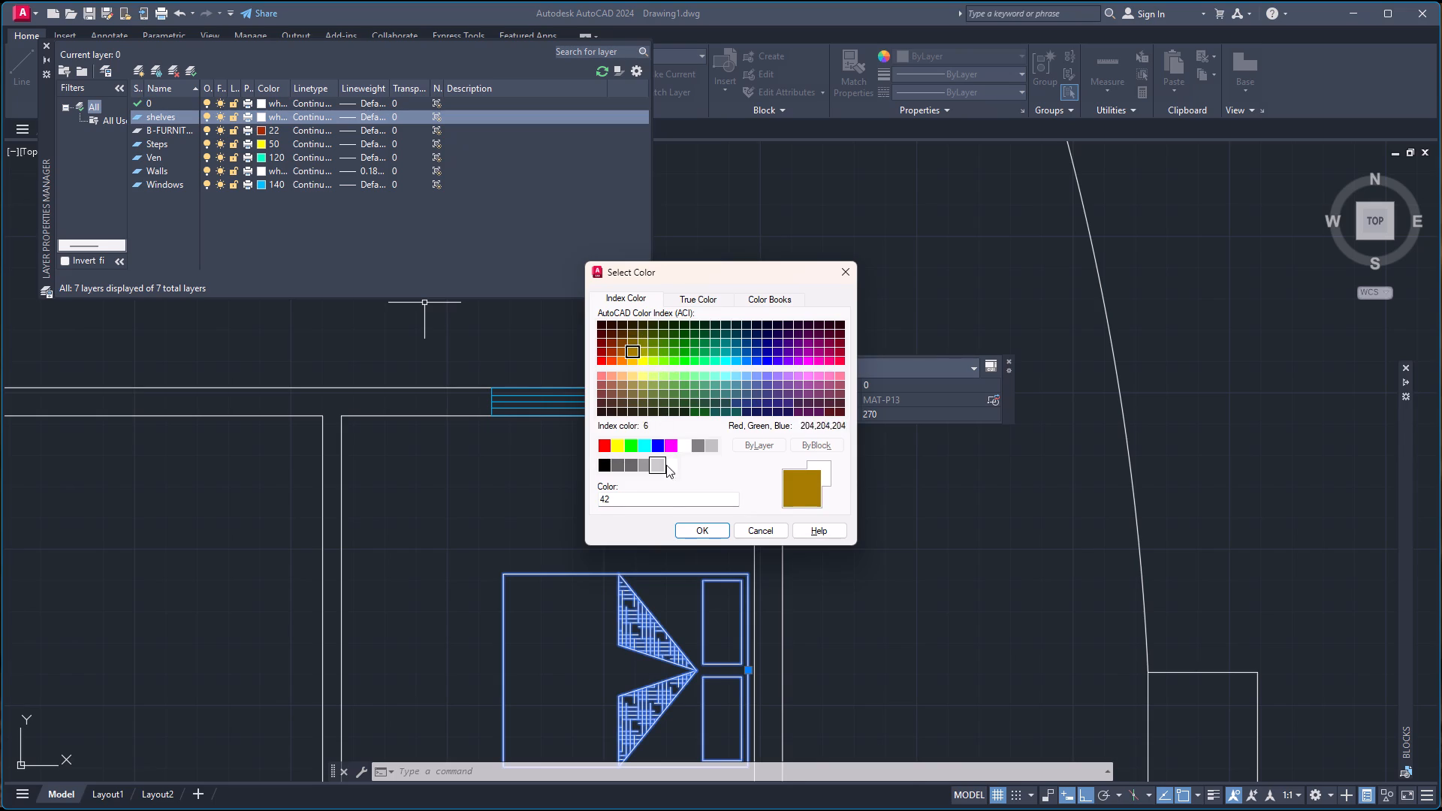
{"action": "left_click", "coordinate": [707, 529]}
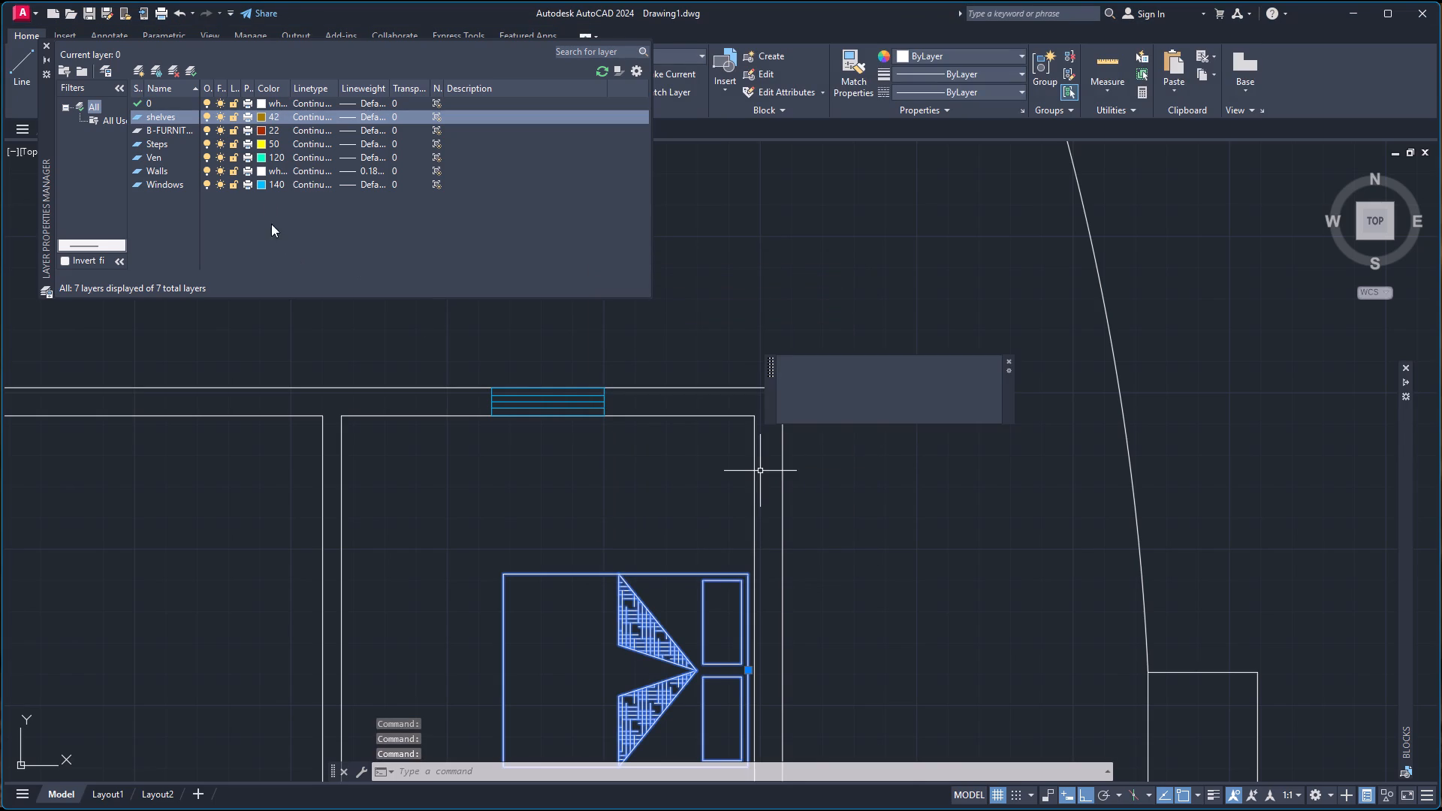
Make the shelves layer current and close the layer manager.
{"action": "double_click", "coordinate": [172, 119]}
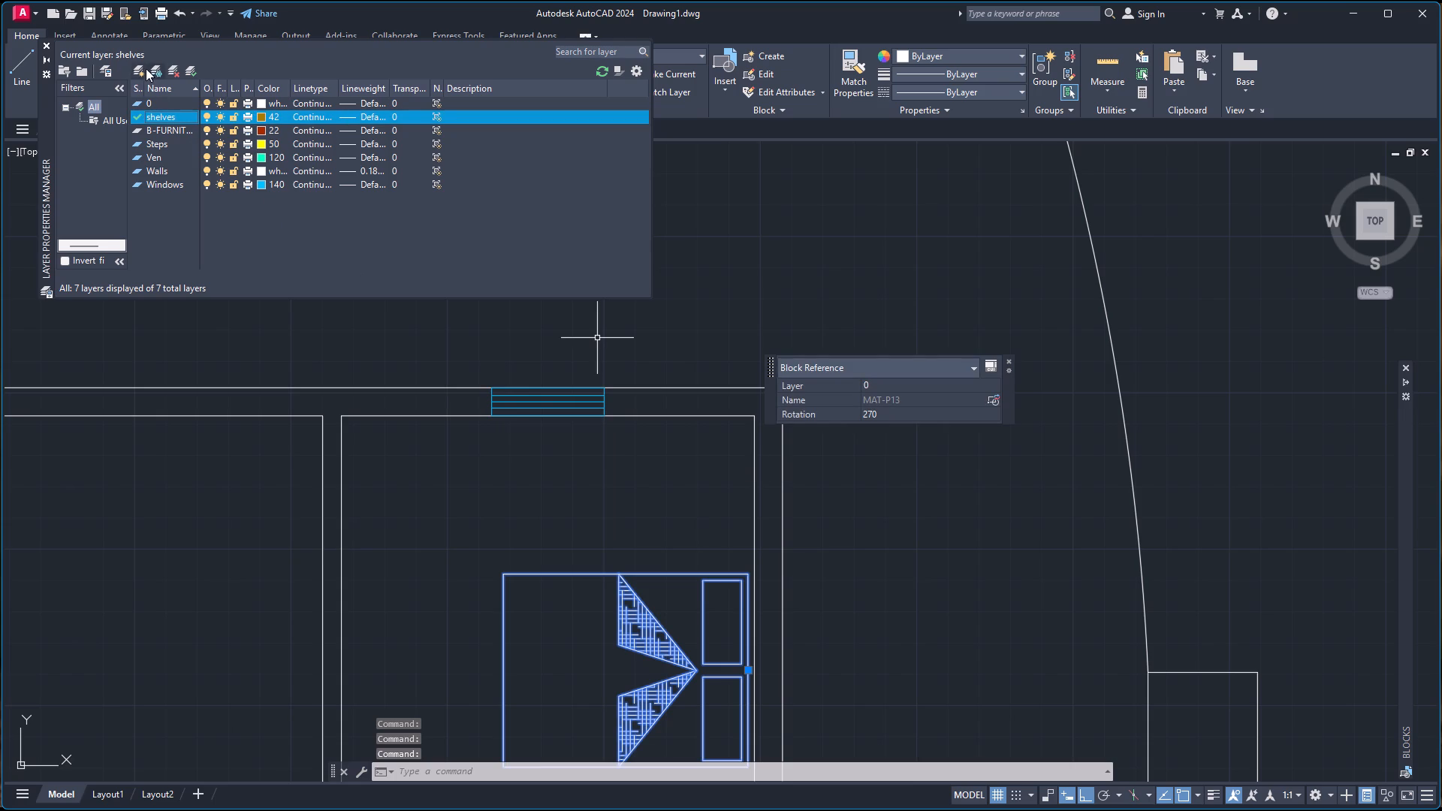
{"action": "left_click", "coordinate": [49, 44]}
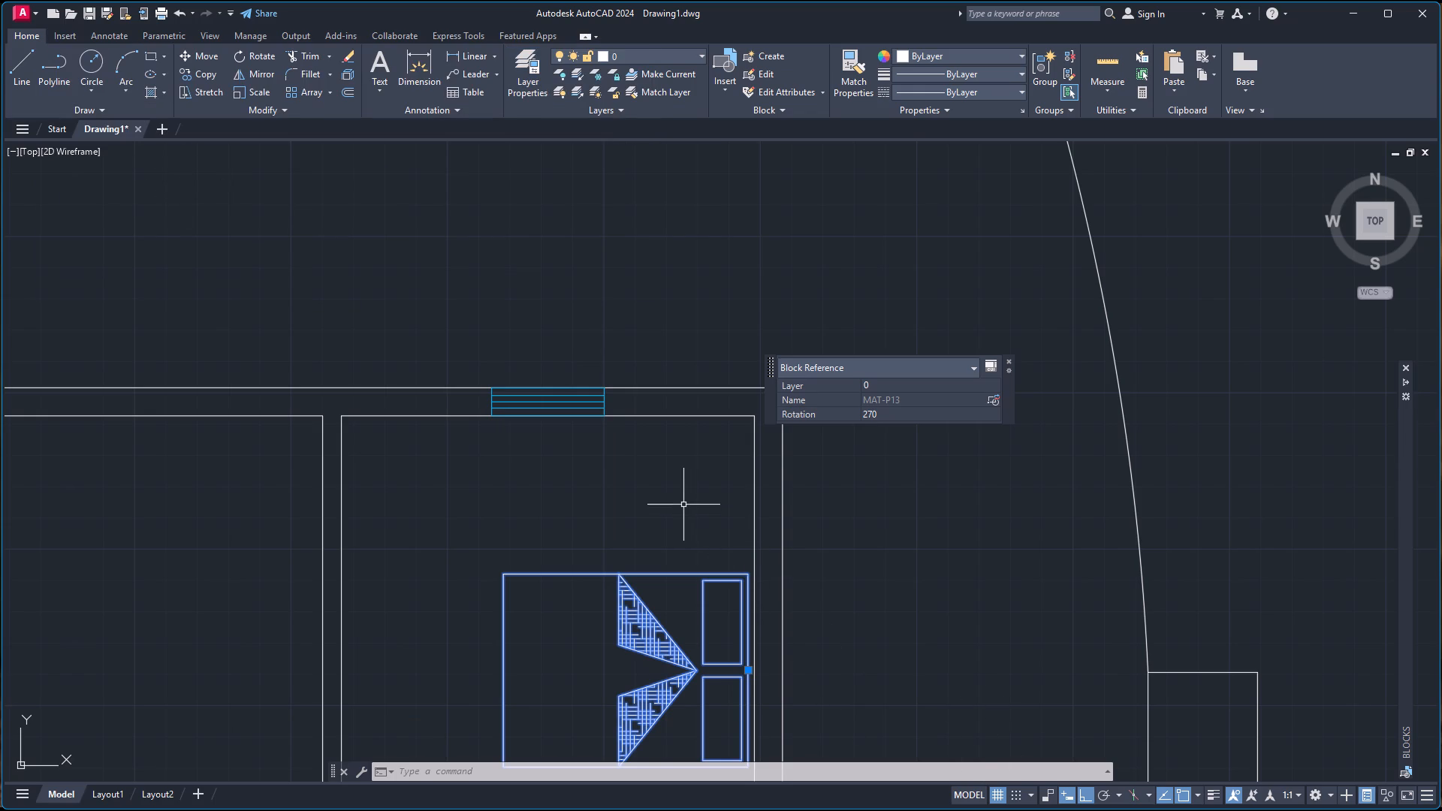
Draw a wardrobe rectangle about 3'-5 1/2" by 1'-0 1/2" north of the bed, between the window and the room's northeast corner.
{"action": "scroll", "coordinate": [683, 501], "scroll_direction": "up", "scroll_amount": 2}
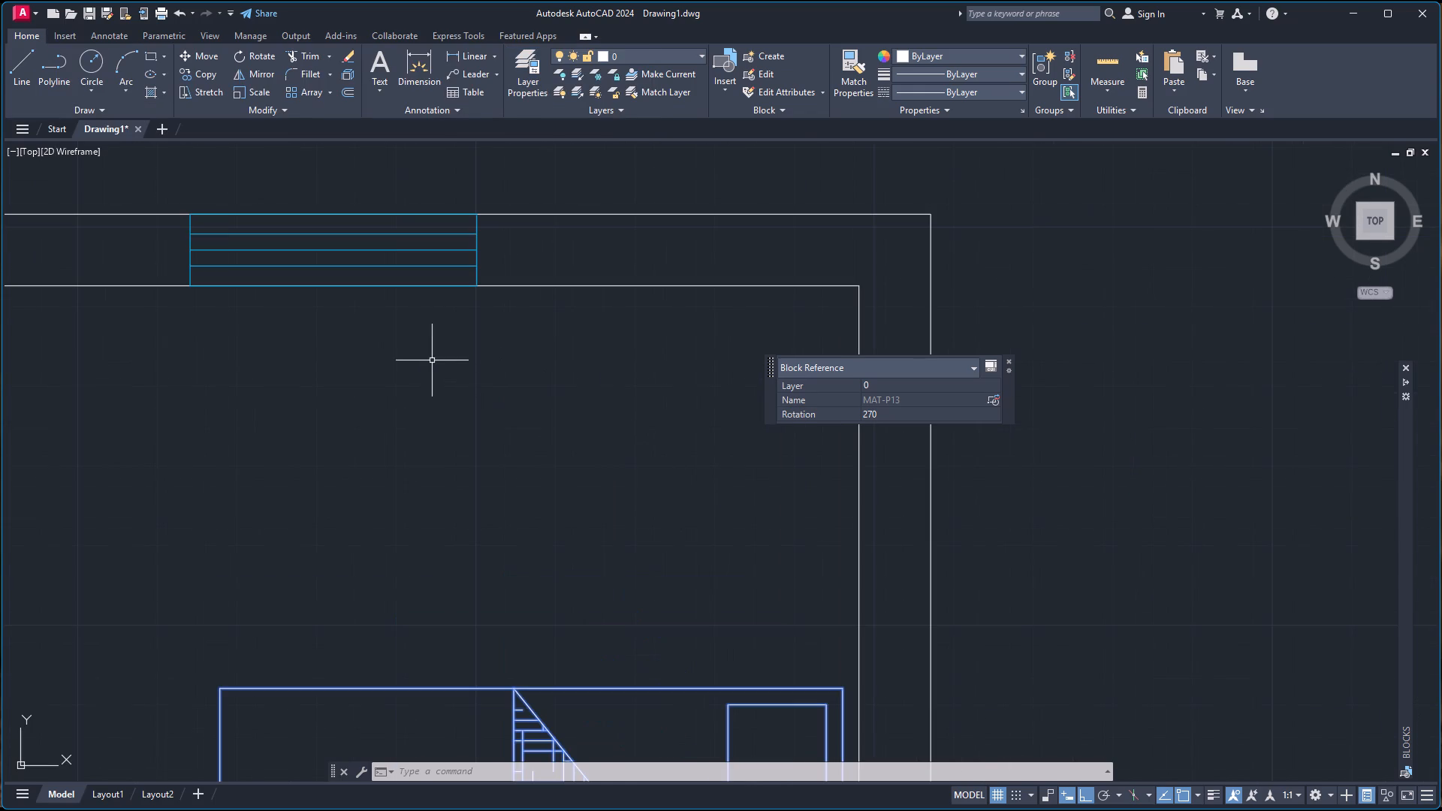
{"action": "left_click", "coordinate": [1010, 358]}
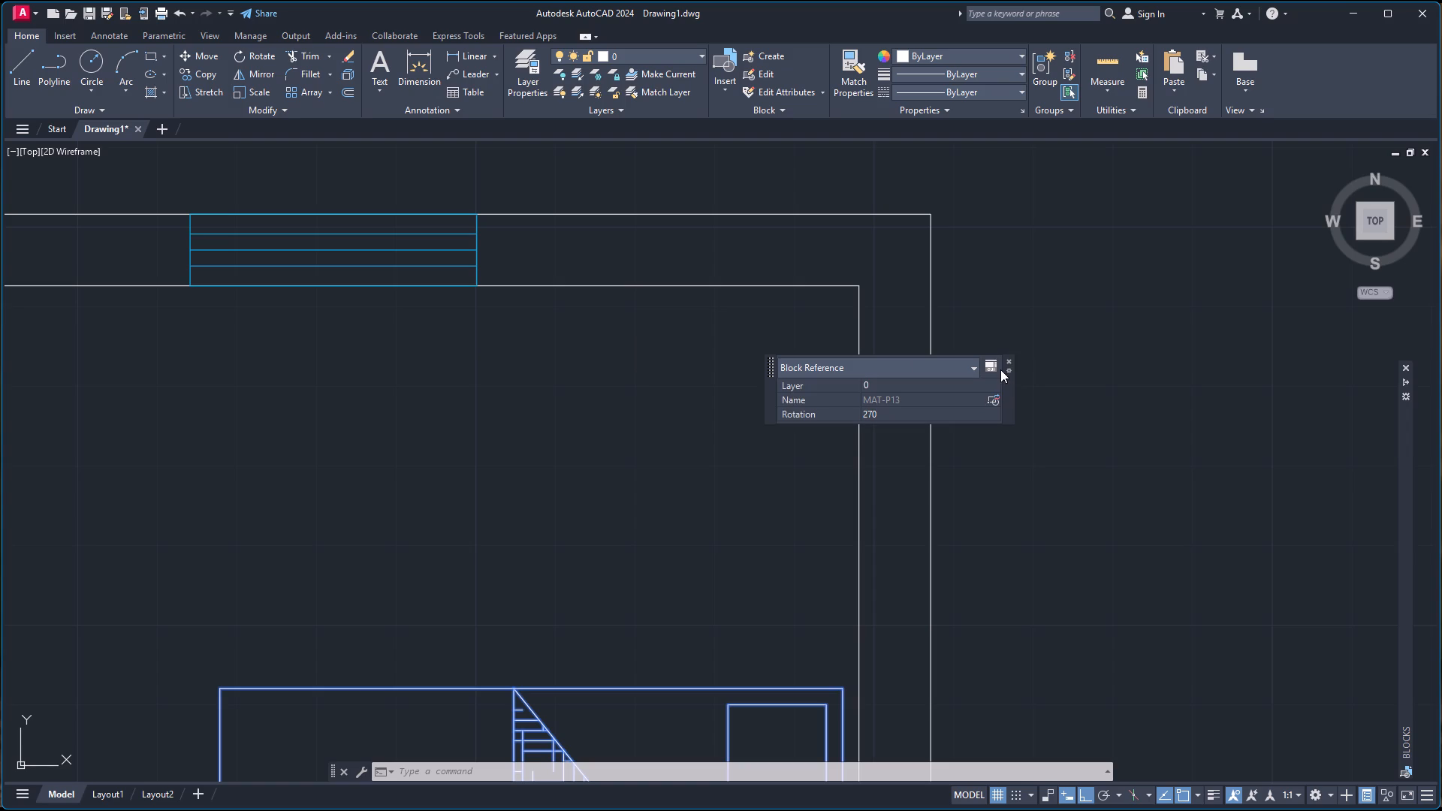
{"action": "left_click", "coordinate": [1008, 362]}
{"action": "type", "text": "rec"}
{"action": "key", "text": "Return"}
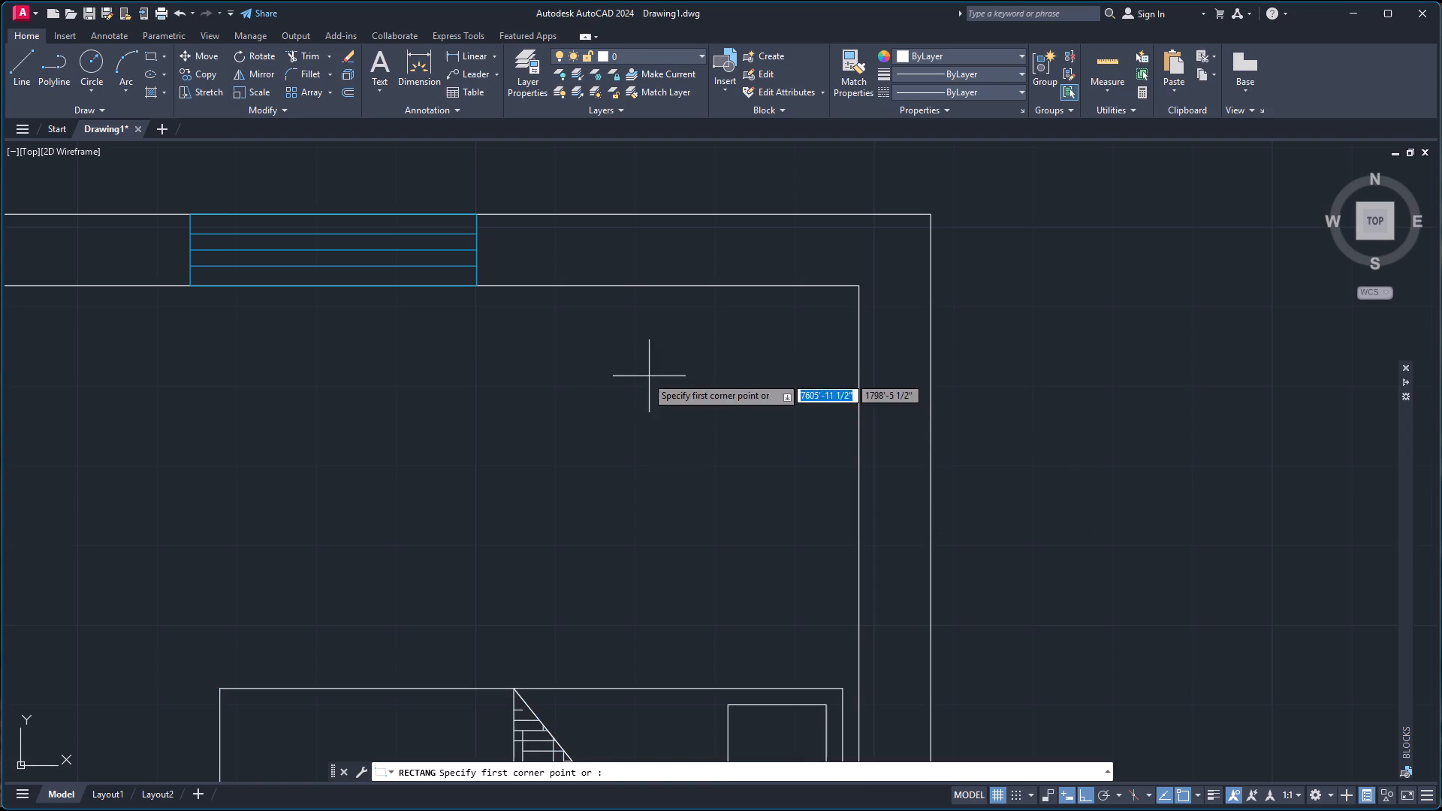
{"action": "left_click", "coordinate": [496, 309]}
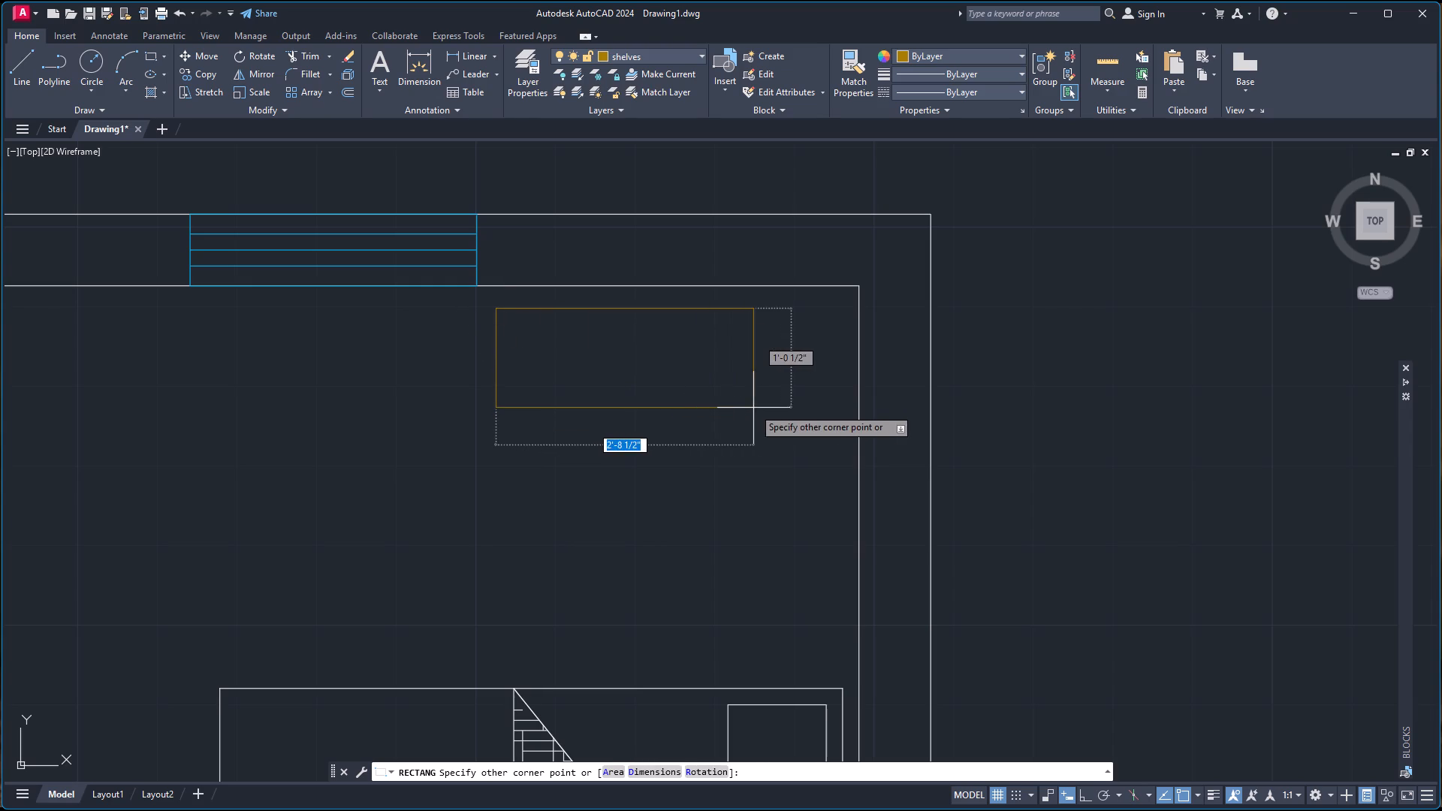
{"action": "left_click", "coordinate": [825, 410]}
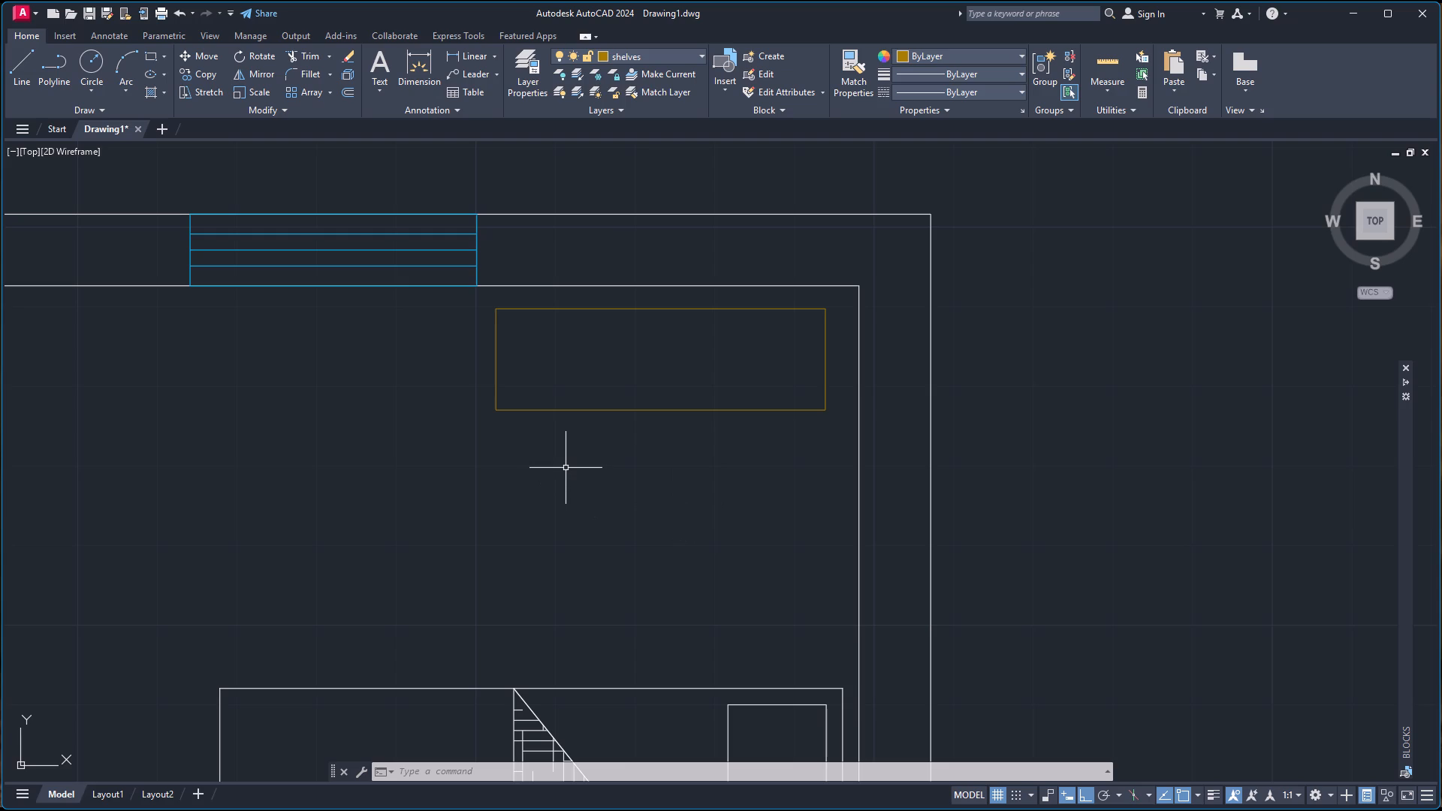
Draw a horizontal line through the wardrobe rectangle, joining the midpoints of its two short sides.
{"action": "key", "text": "l"}
{"action": "key", "text": "Return"}
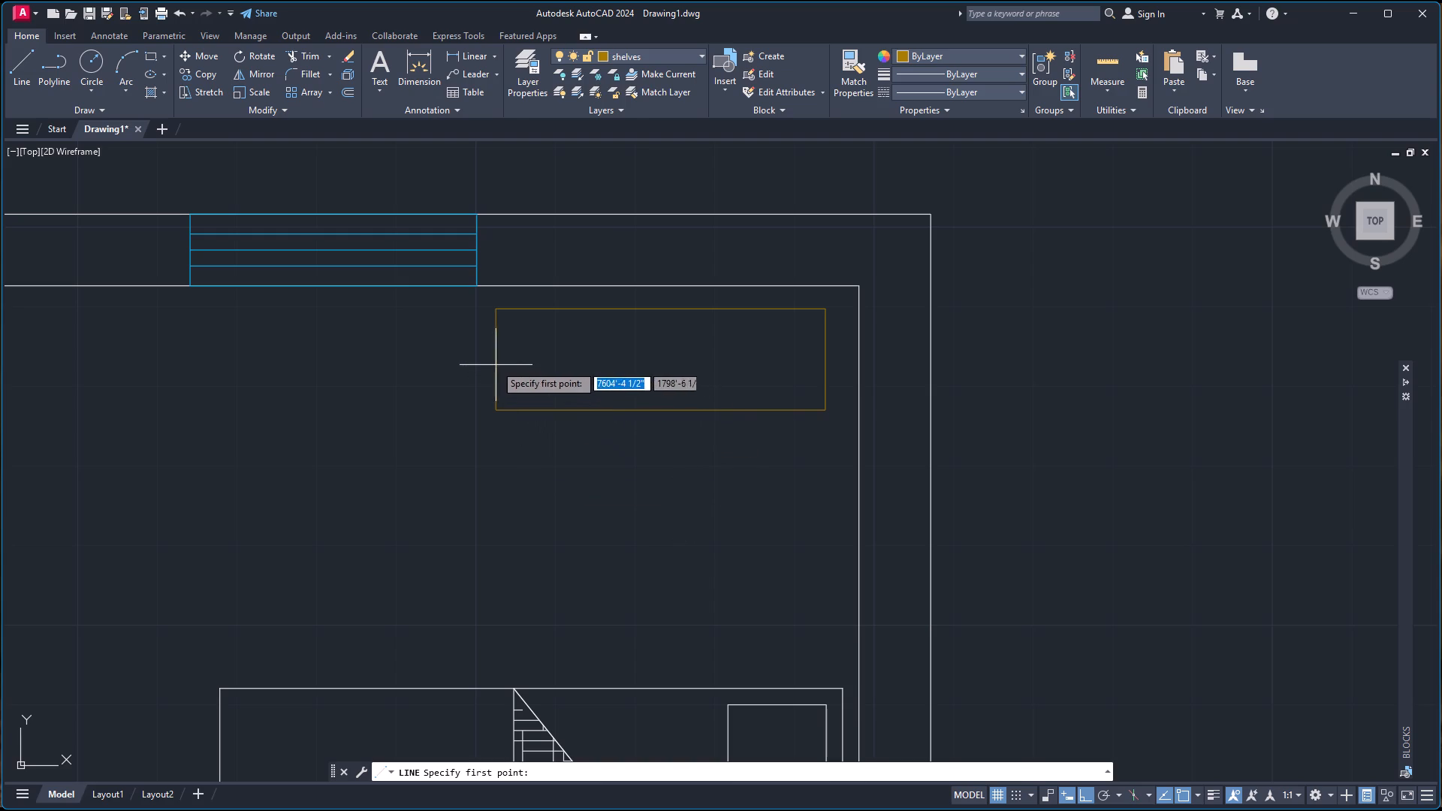
{"action": "left_click", "coordinate": [495, 361]}
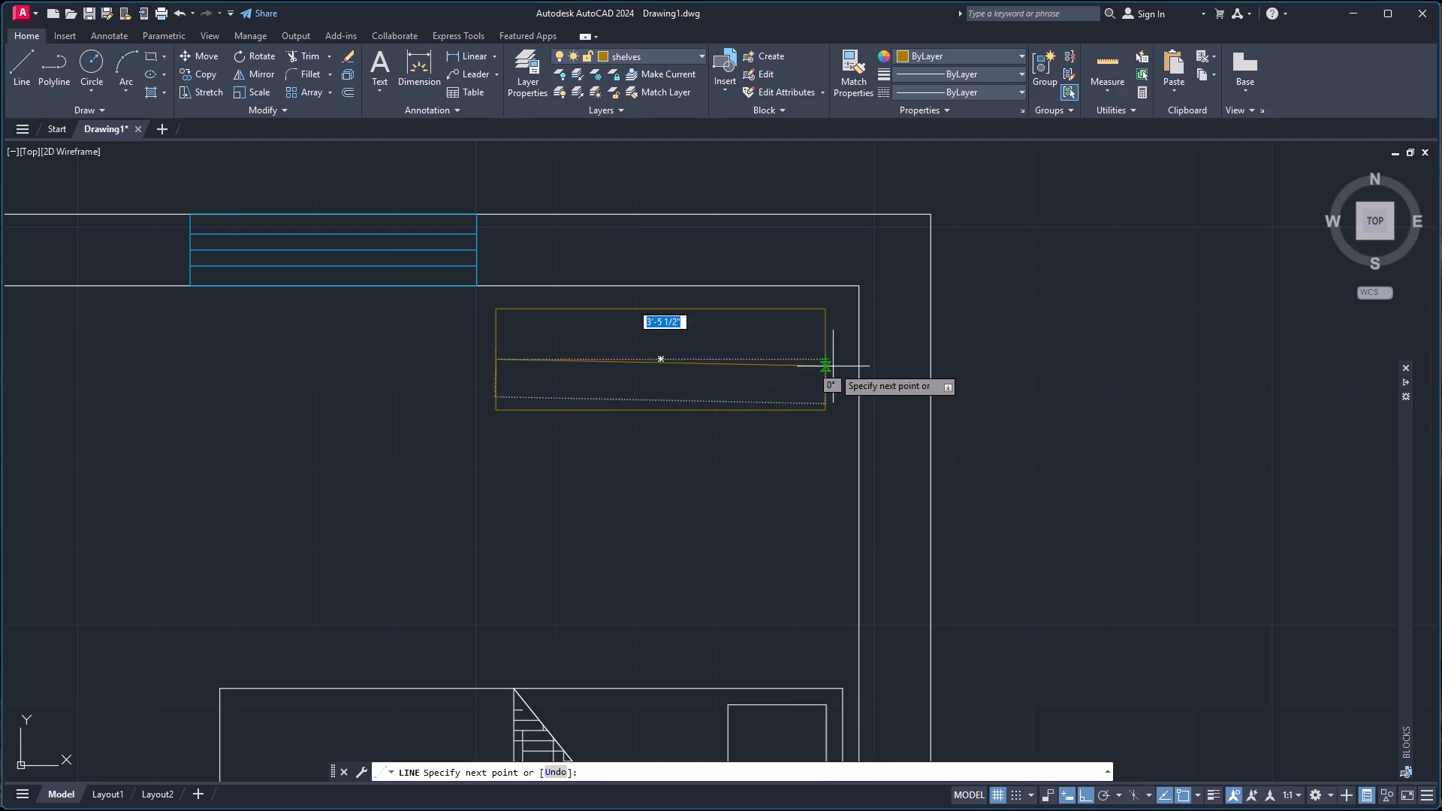
{"action": "left_click", "coordinate": [826, 363]}
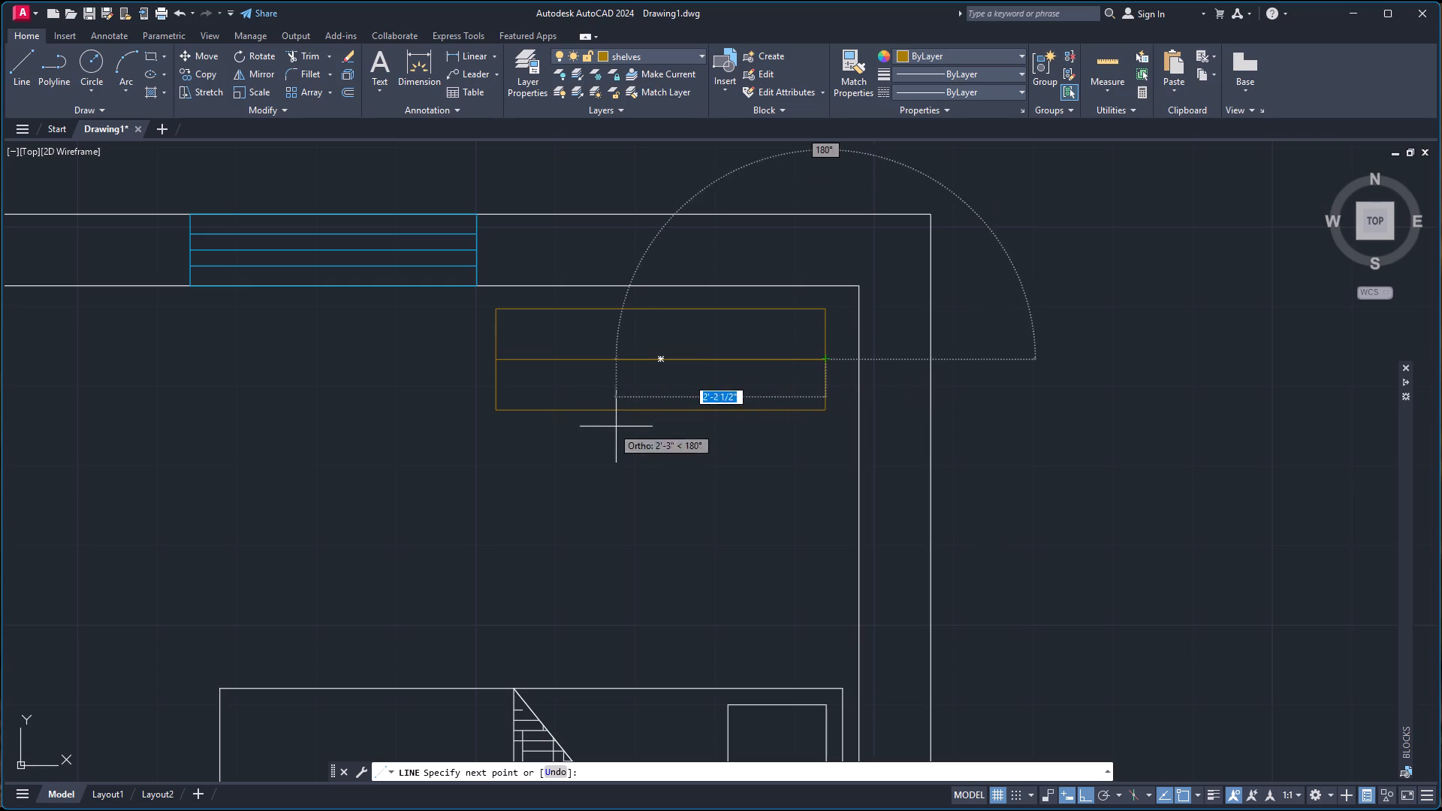
{"action": "key", "text": "space"}
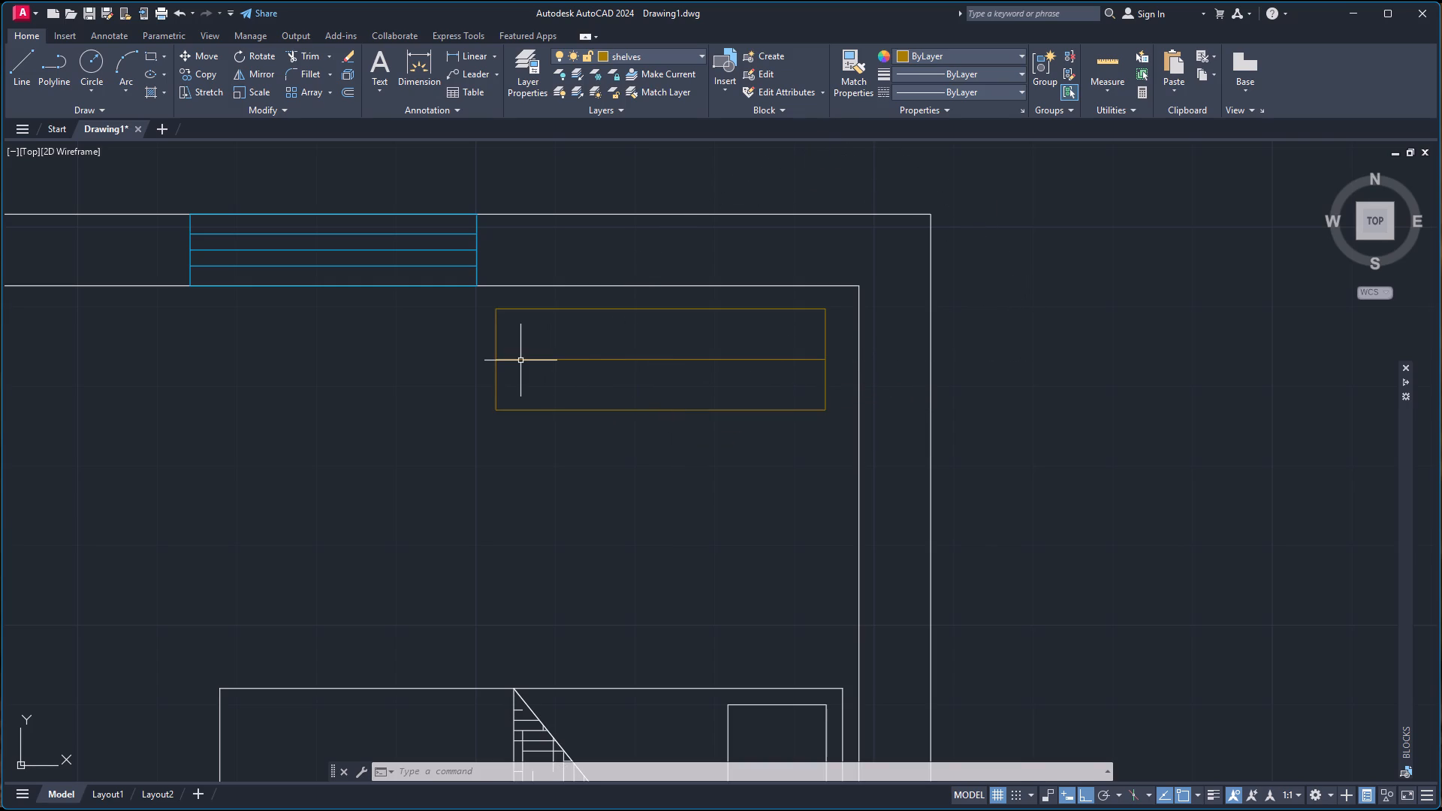
With ortho off, draw a thin slanted hanger outline rising about 5 1/2" at 65° from the centre line's west end, capped and returning to that line.
{"action": "key", "text": "space"}
{"action": "scroll", "coordinate": [518, 357], "scroll_direction": "up", "scroll_amount": 3}
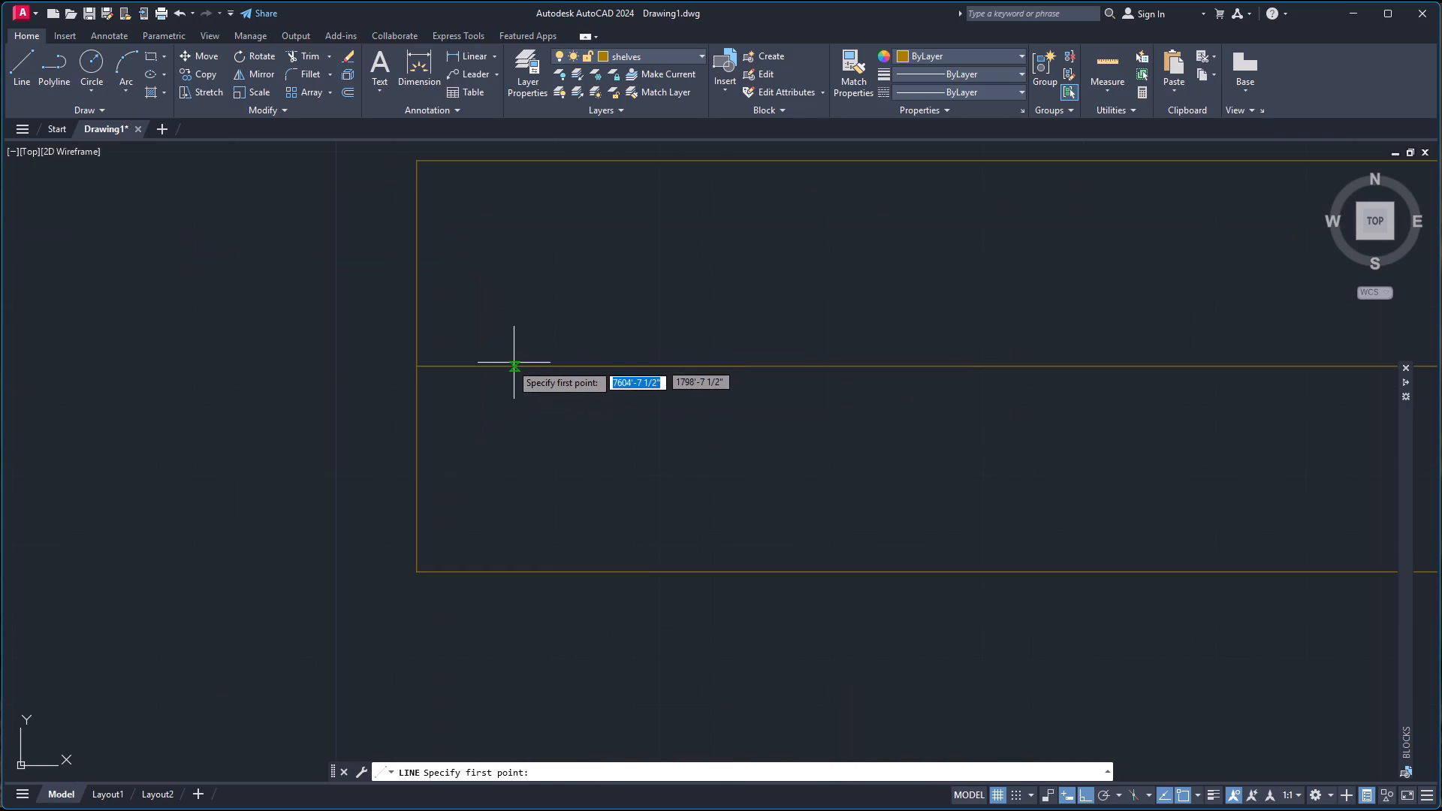
{"action": "left_click", "coordinate": [492, 367]}
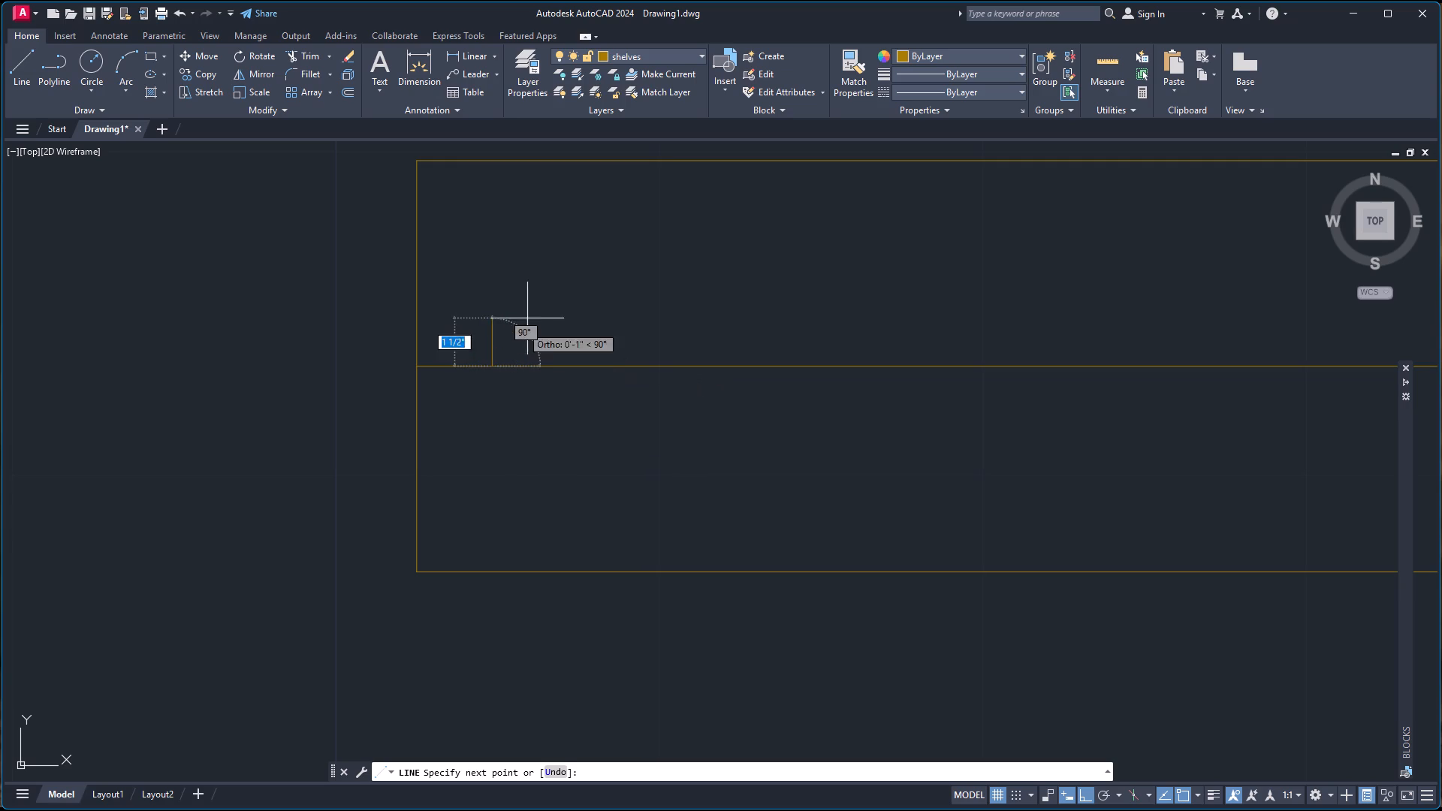
{"action": "key", "text": "F8"}
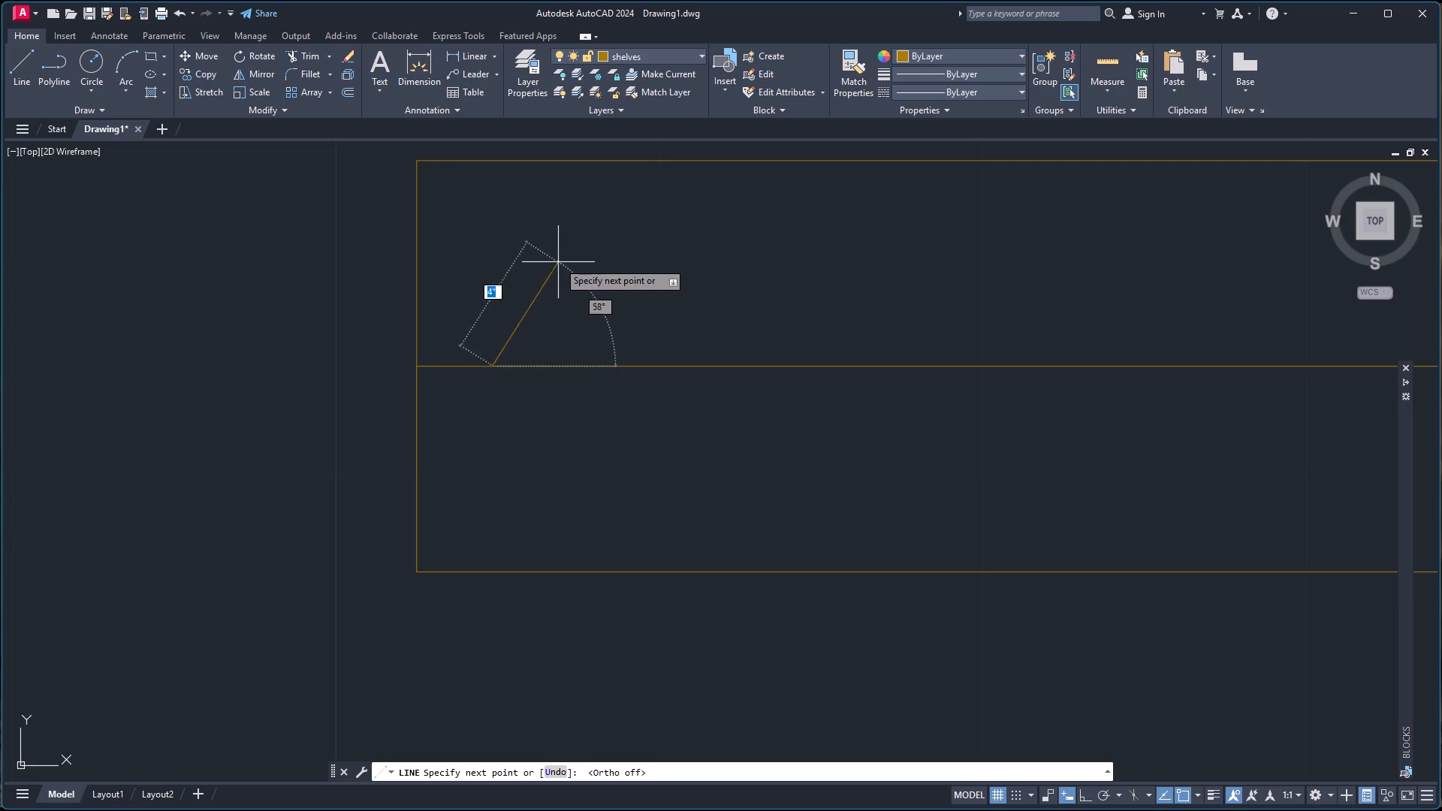
{"action": "left_click", "coordinate": [569, 207]}
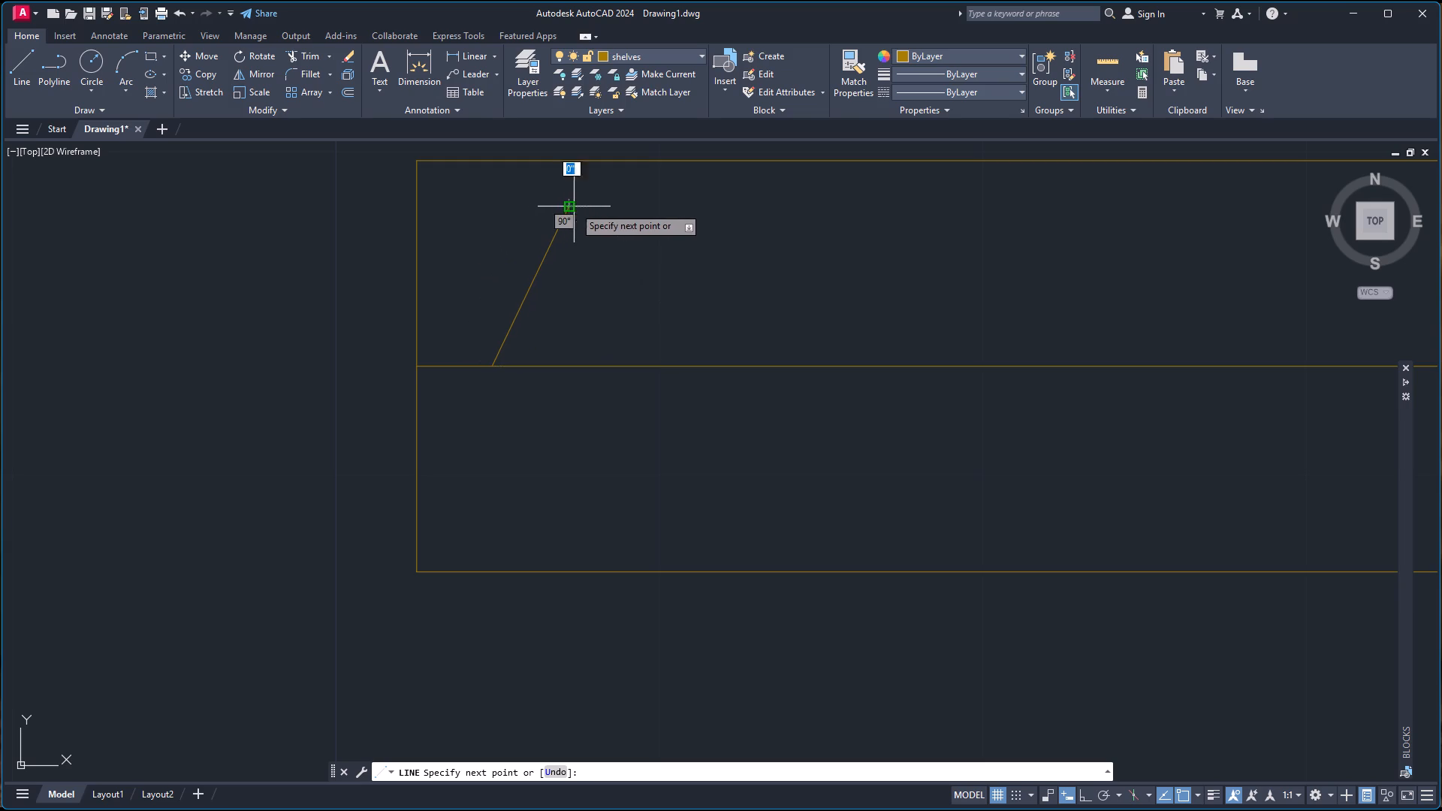
{"action": "scroll", "coordinate": [578, 216], "scroll_direction": "up", "scroll_amount": 3}
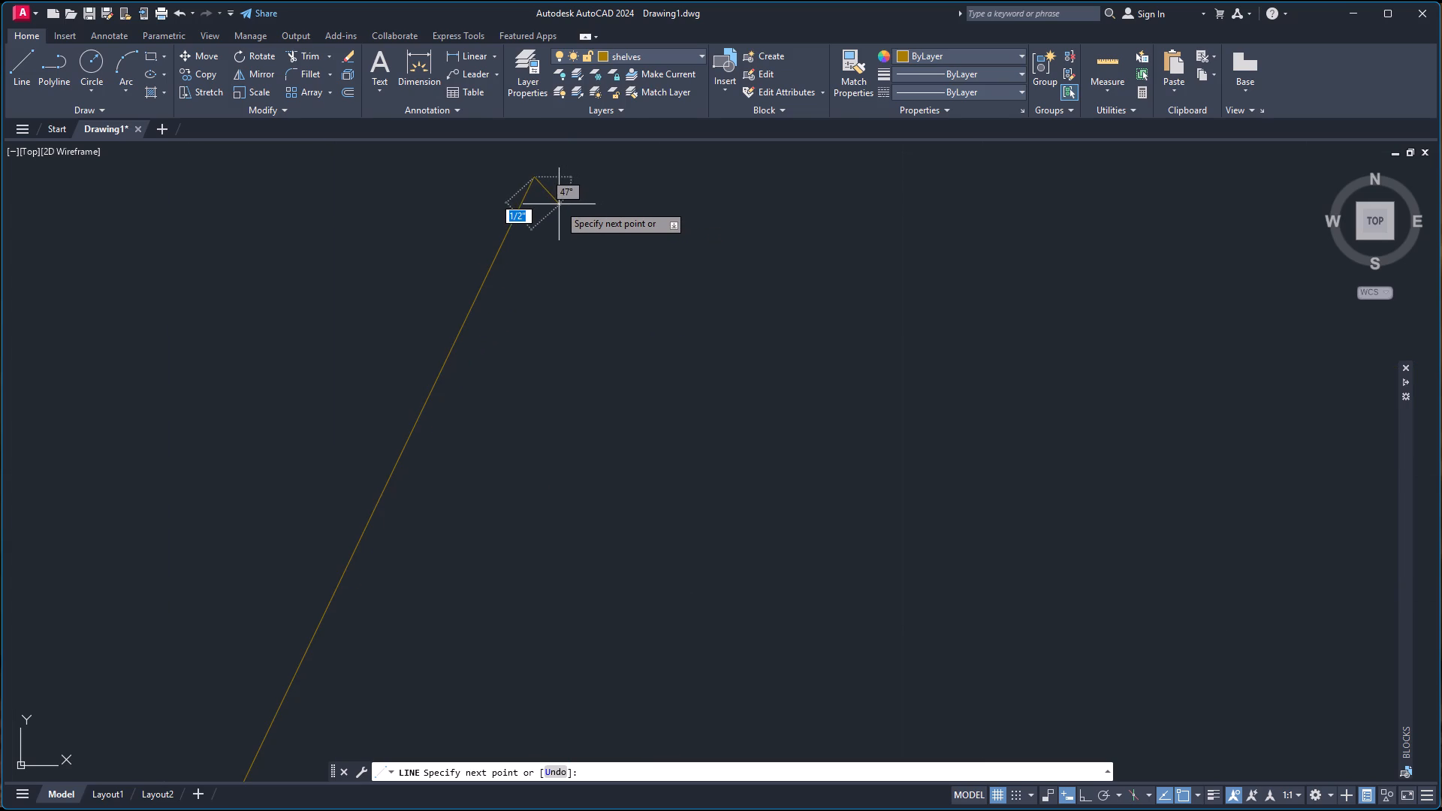
{"action": "left_click", "coordinate": [559, 204]}
{"action": "scroll", "coordinate": [485, 473], "scroll_direction": "down", "scroll_amount": 2}
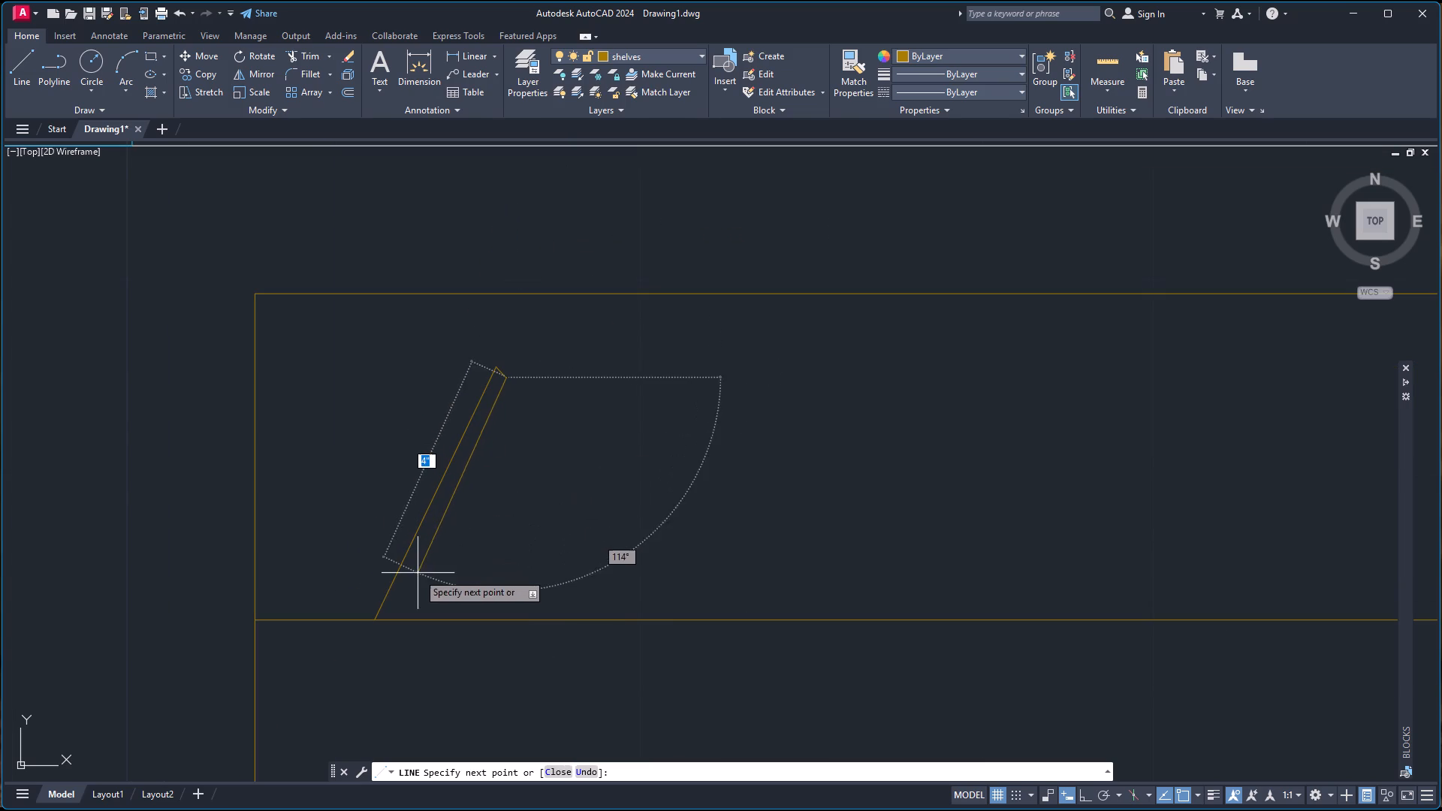
{"action": "scroll", "coordinate": [397, 611], "scroll_direction": "up", "scroll_amount": 2}
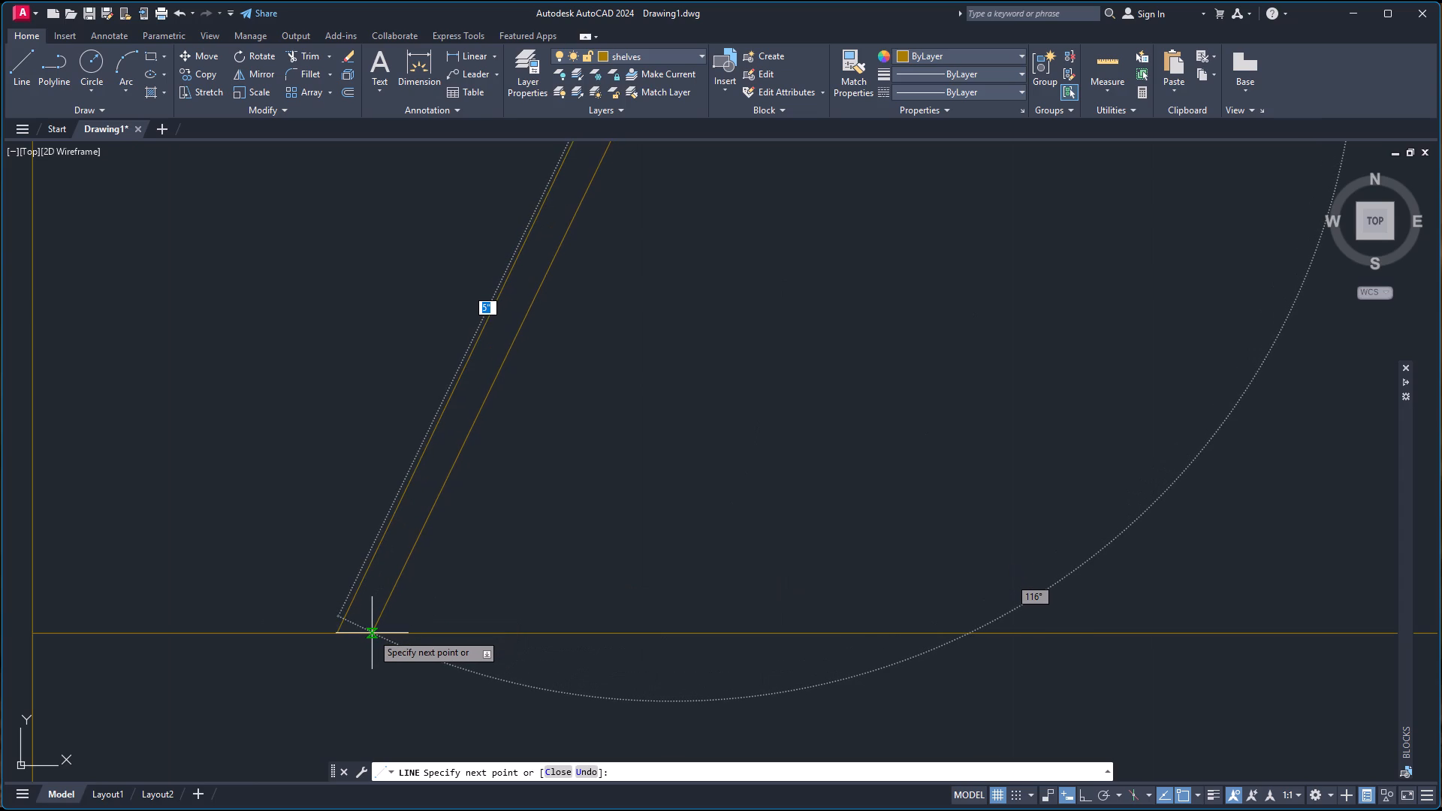
{"action": "left_click", "coordinate": [372, 633]}
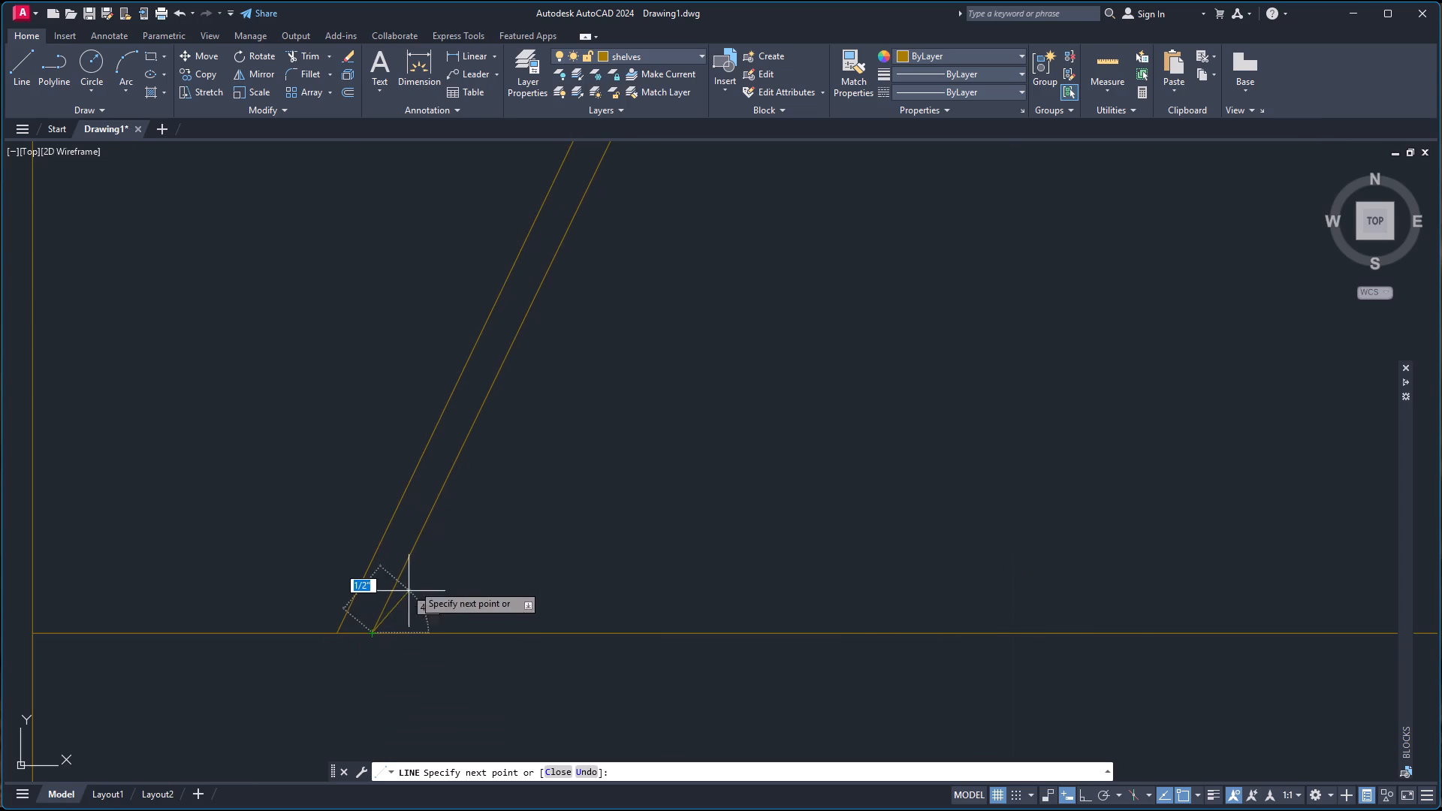
{"action": "key", "text": "Escape"}
Join the three lines of the slanted hanger outline into one polyline.
{"action": "scroll", "coordinate": [446, 461], "scroll_direction": "down", "scroll_amount": 2}
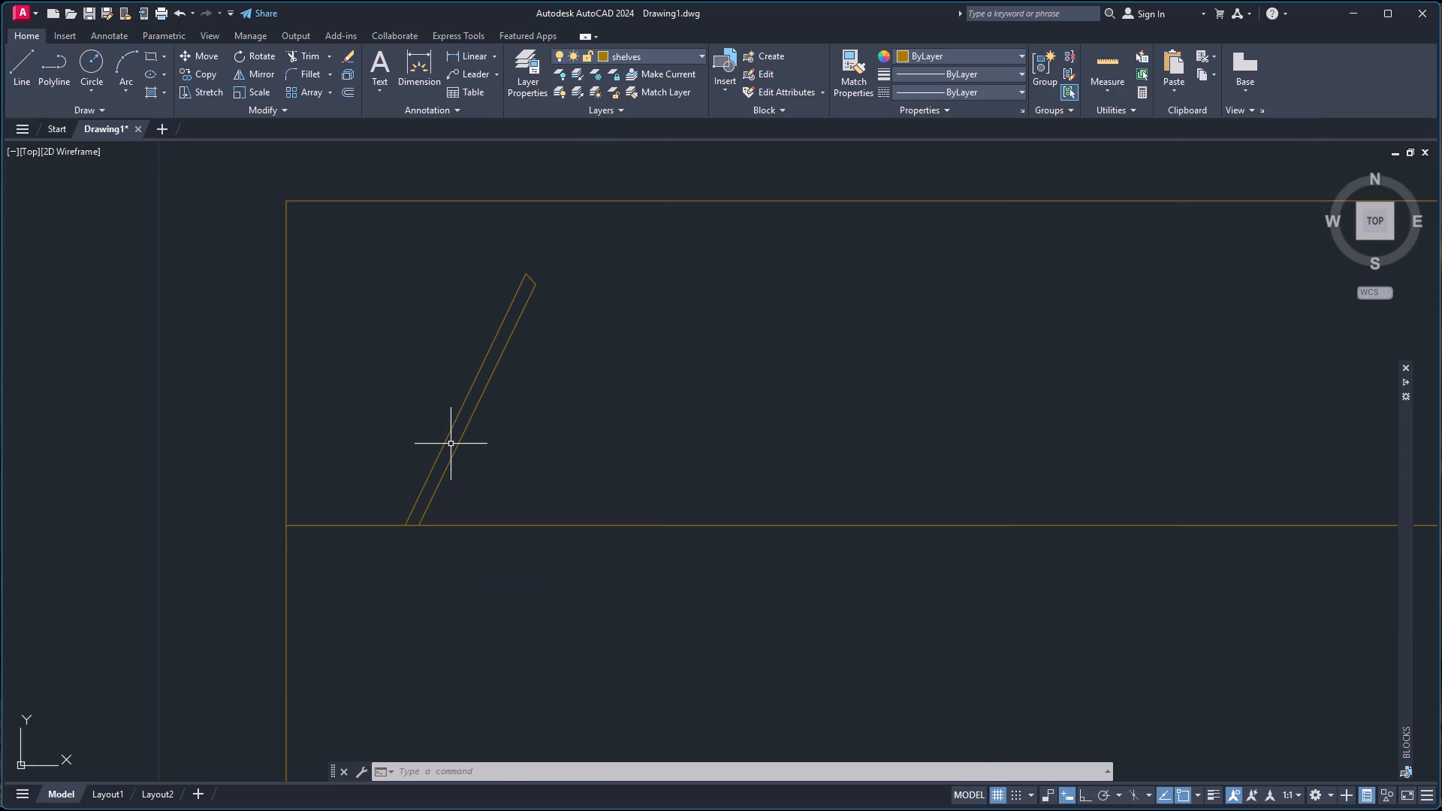
{"action": "scroll", "coordinate": [469, 360], "scroll_direction": "up", "scroll_amount": 1}
{"action": "left_click", "coordinate": [444, 369]}
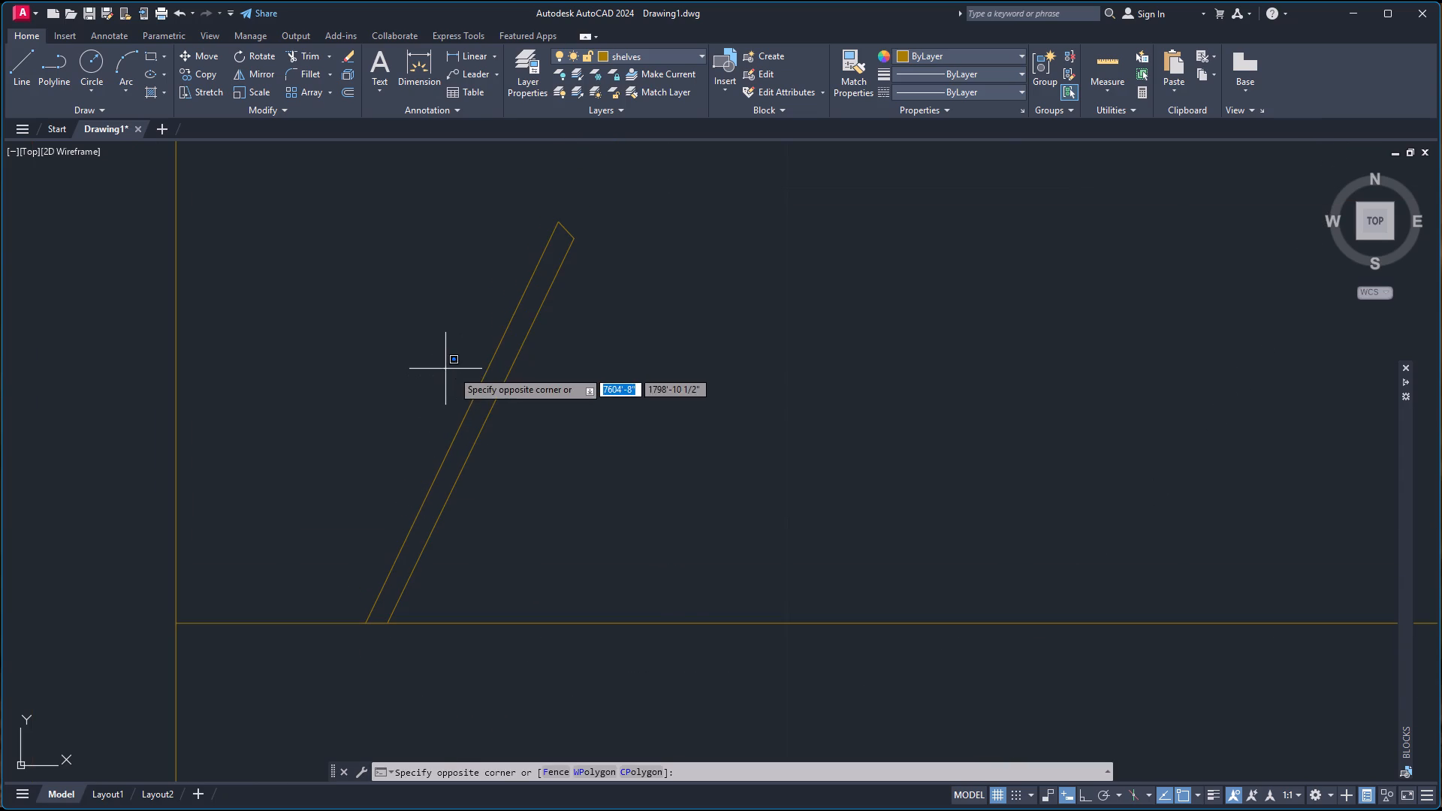
{"action": "left_click", "coordinate": [608, 377]}
{"action": "left_click", "coordinate": [634, 192]}
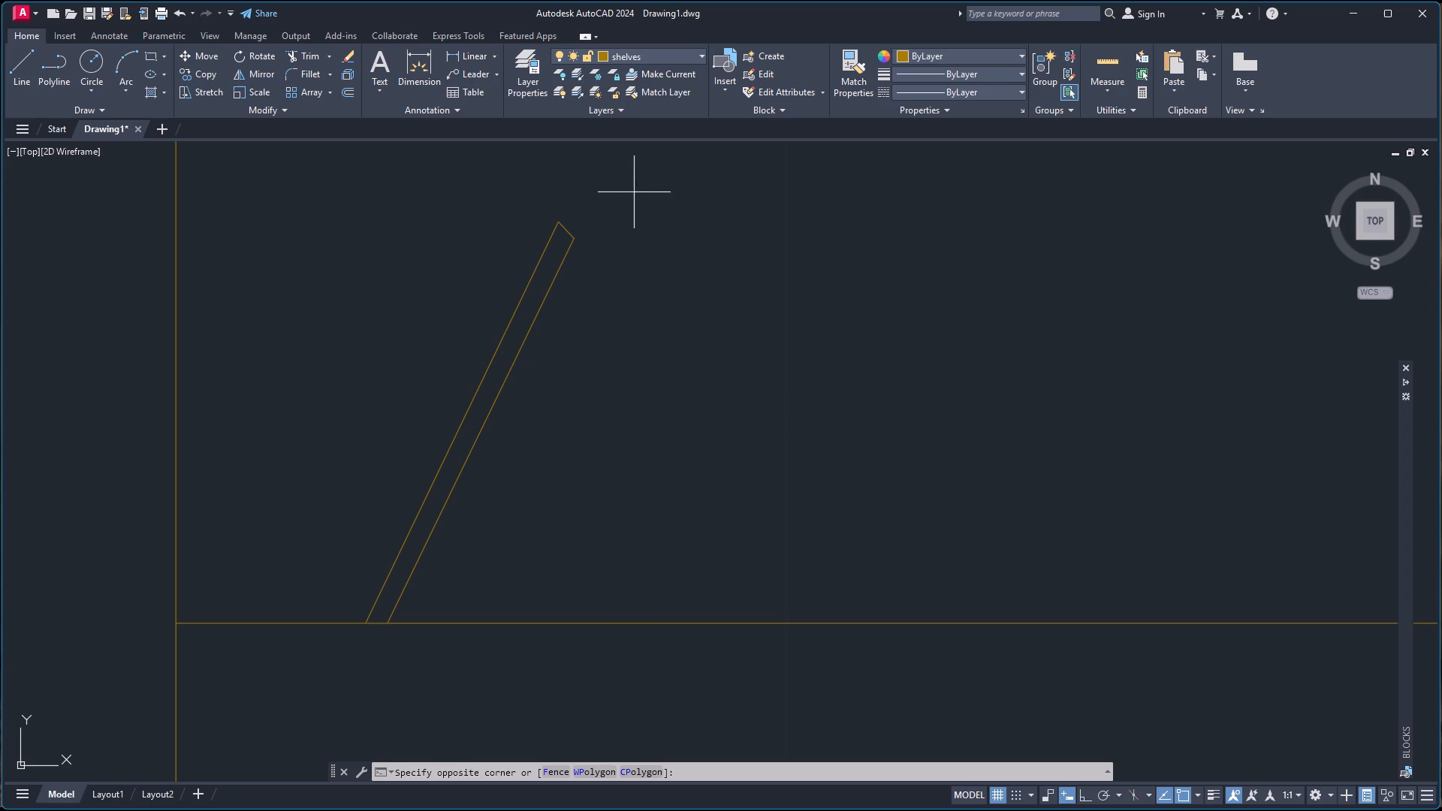
{"action": "left_click", "coordinate": [463, 351]}
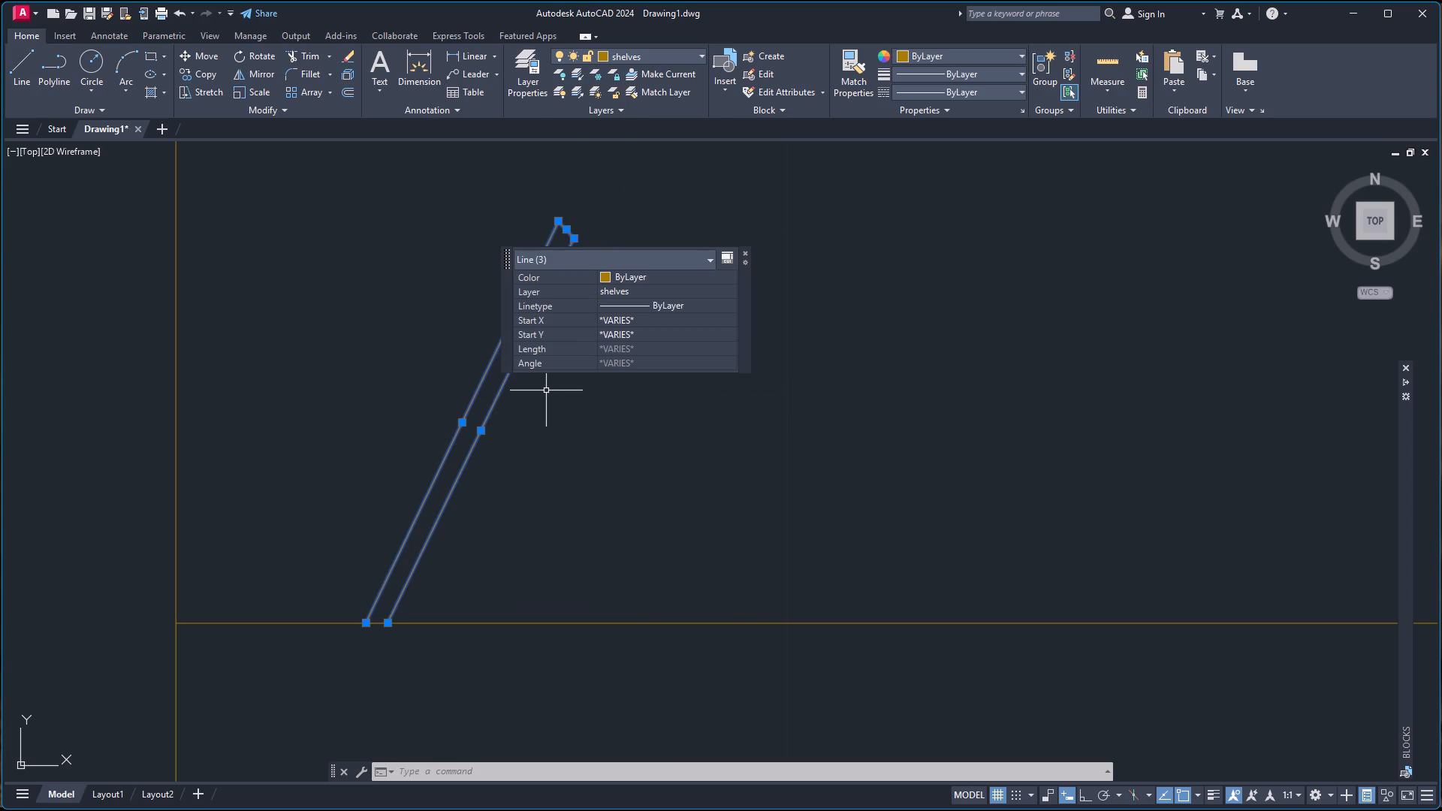
{"action": "key", "text": "j"}
{"action": "key", "text": "Return"}
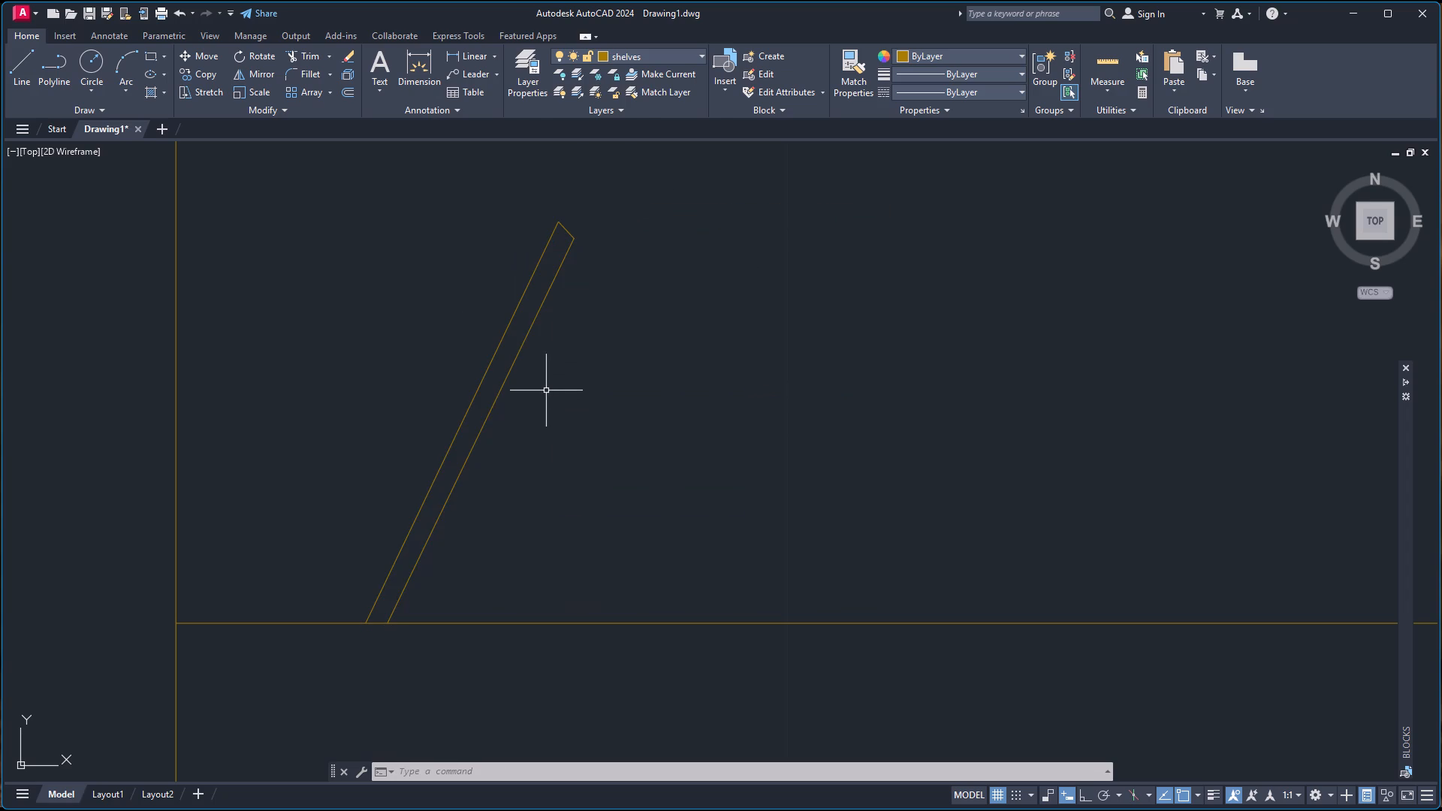
Mirror the slanted hanger polyline across the wardrobe's horizontal centre line, keeping the original.
{"action": "left_click", "coordinate": [473, 447]}
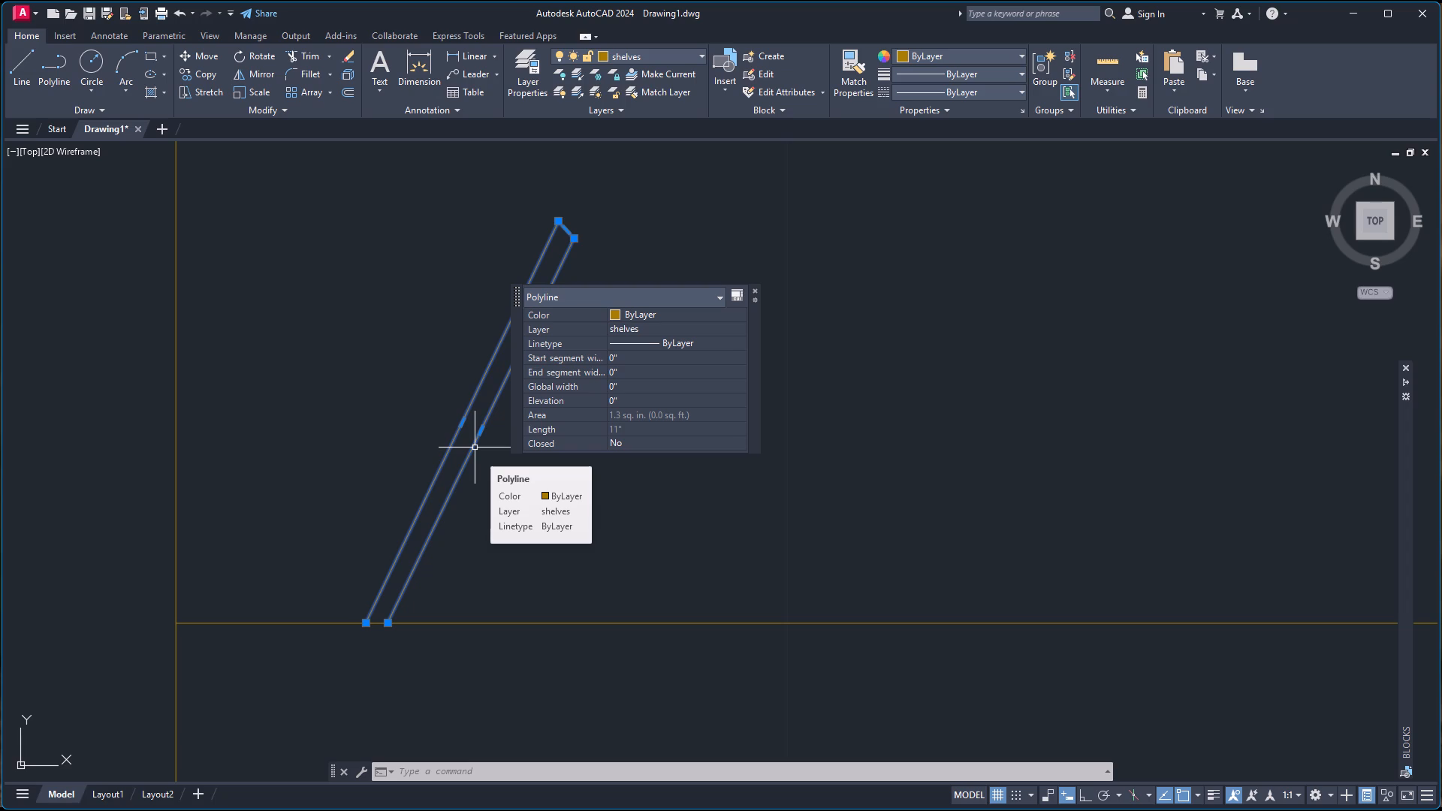
{"action": "type", "text": "mi"}
{"action": "key", "text": "Return"}
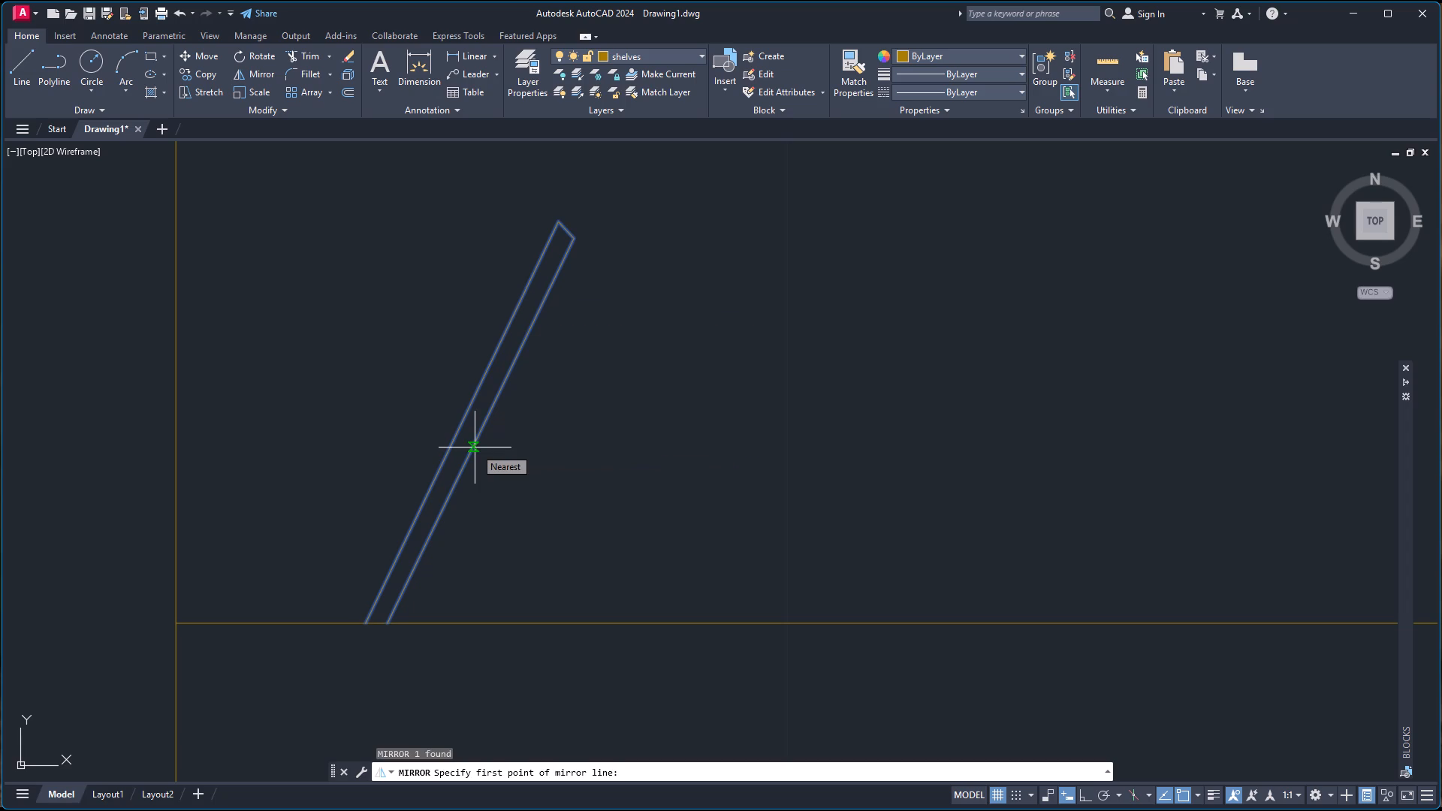
{"action": "left_click", "coordinate": [388, 624]}
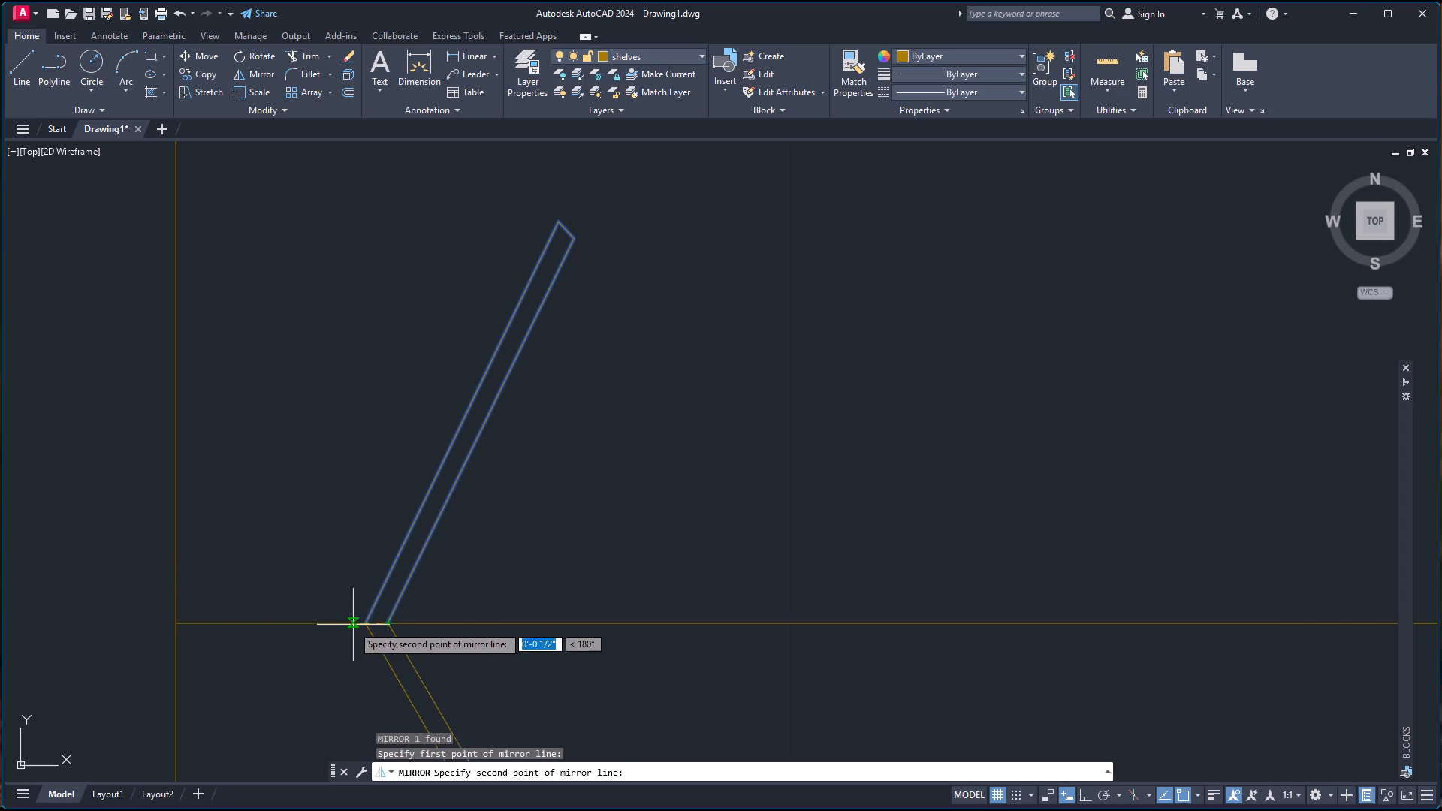
{"action": "left_click", "coordinate": [332, 623]}
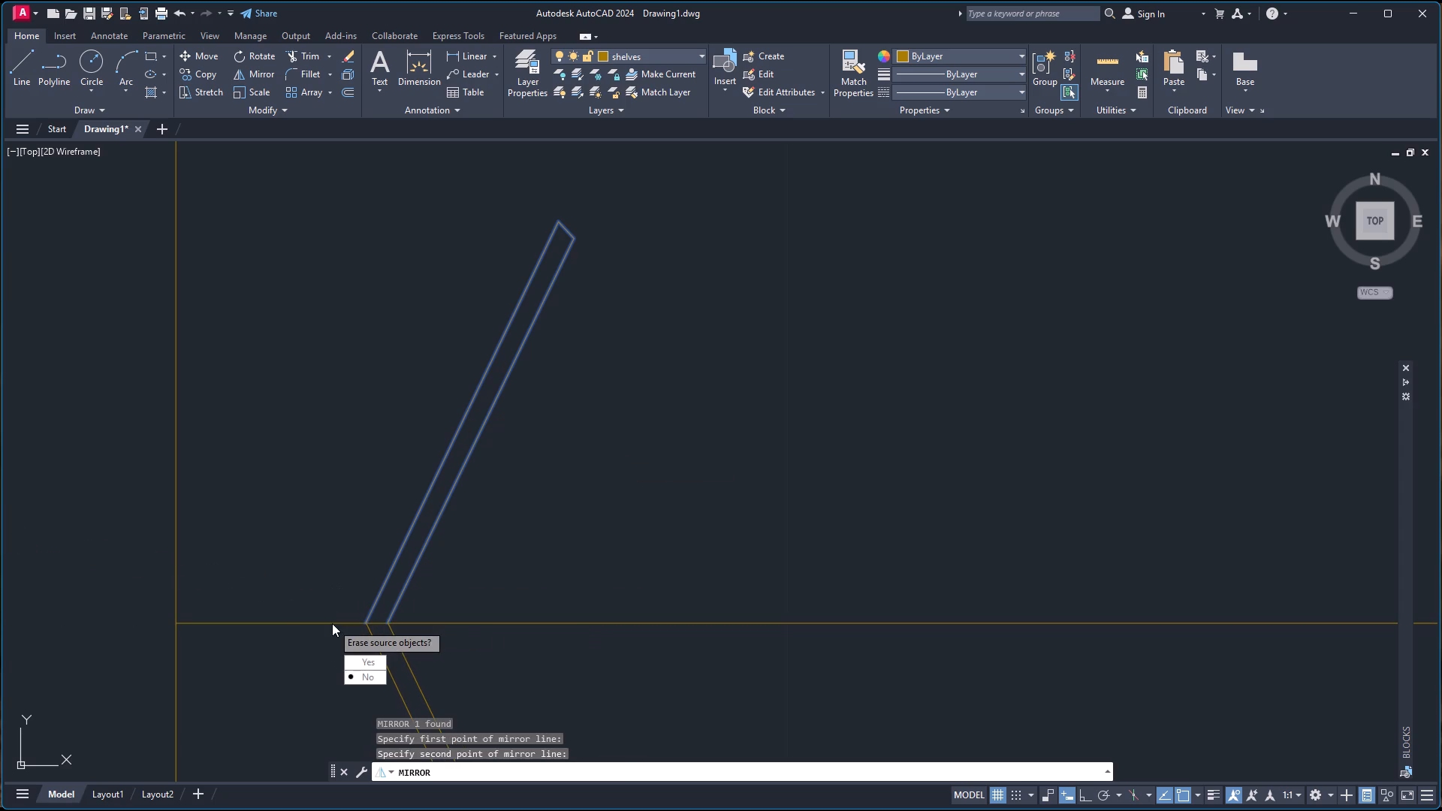
{"action": "left_click_drag", "start_coordinate": [372, 677], "coordinate": [332, 623]}
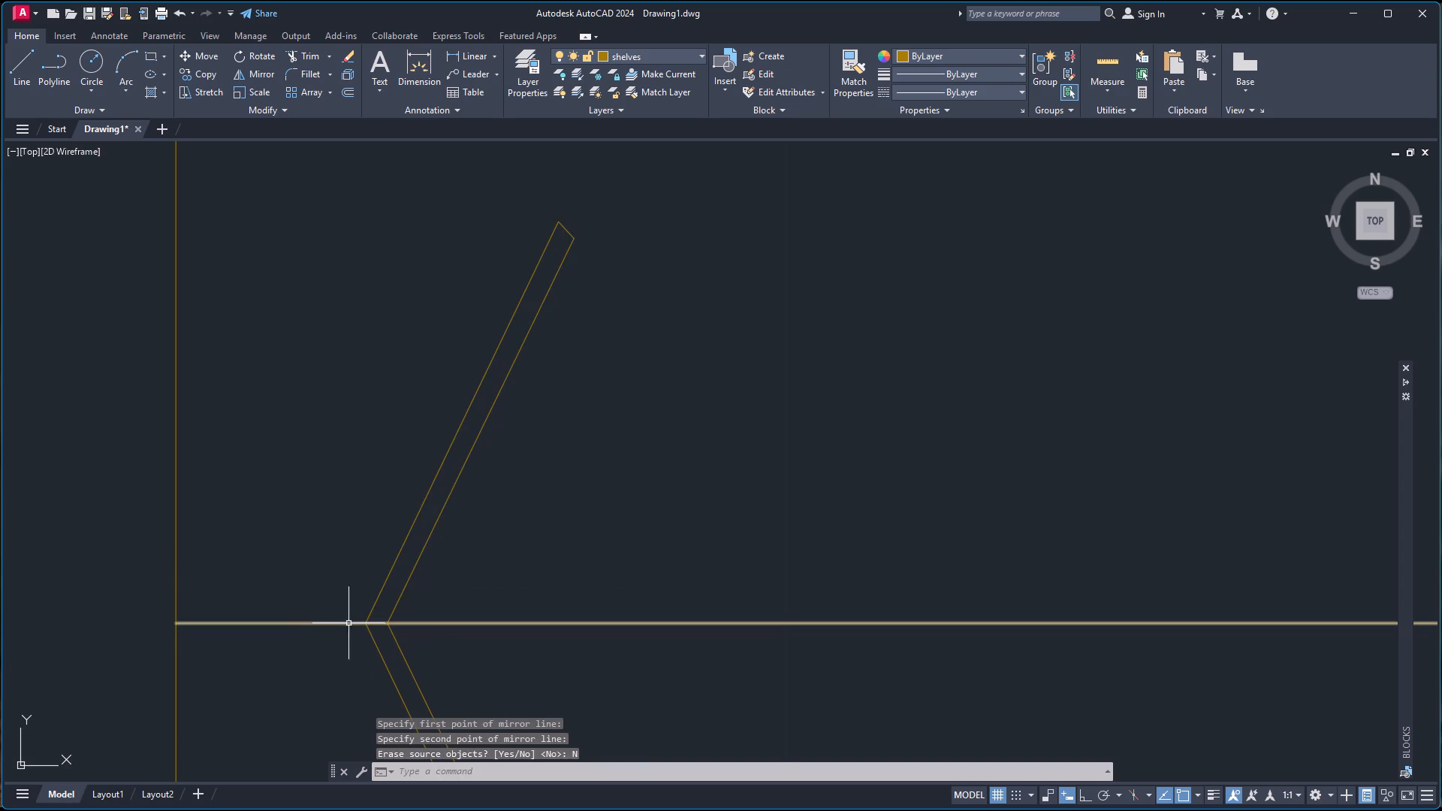
Group the hanger polyline and its mirrored copy into one V-shaped hanger.
{"action": "left_click", "coordinate": [376, 648]}
{"action": "left_click", "coordinate": [376, 601]}
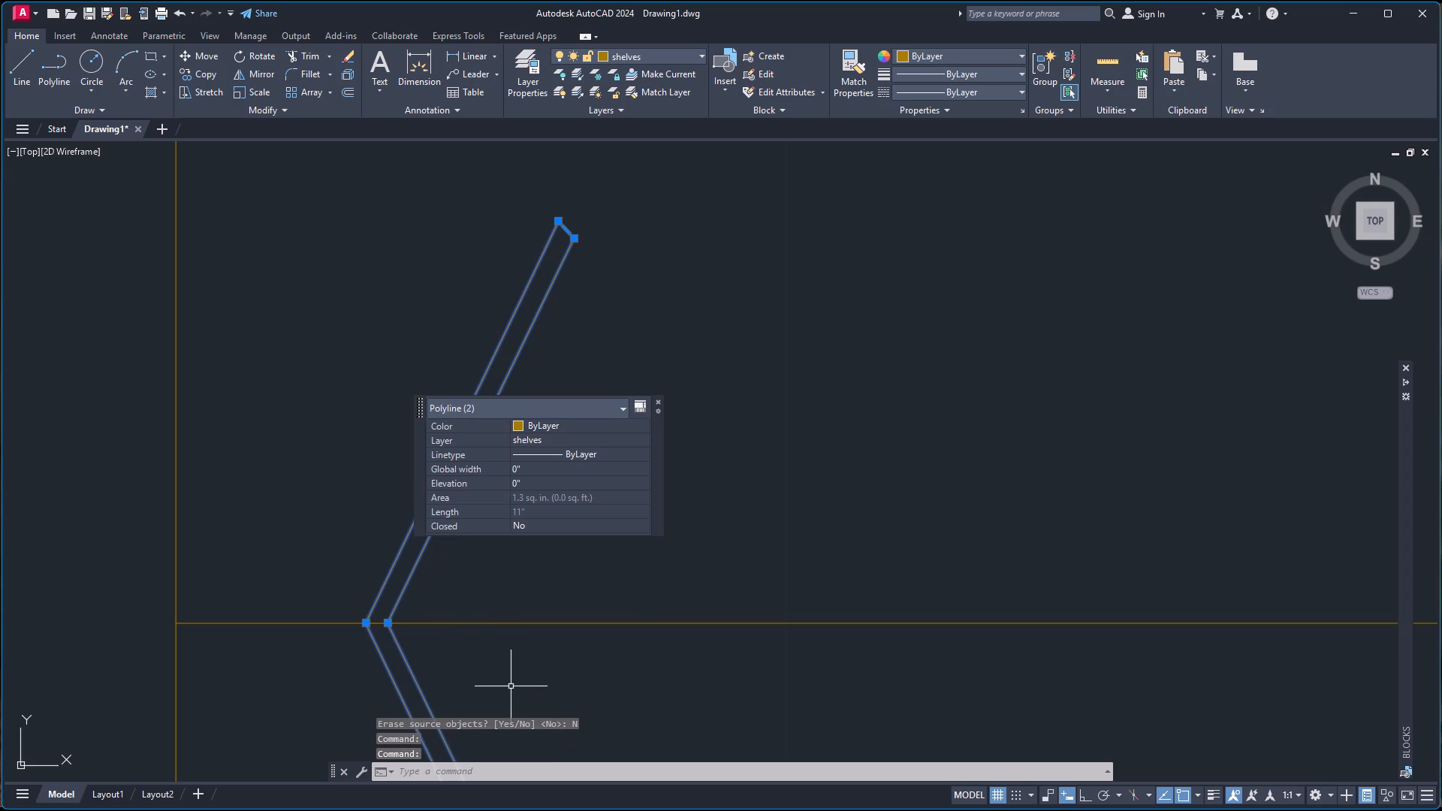
{"action": "key", "text": "g"}
{"action": "key", "text": "Return"}
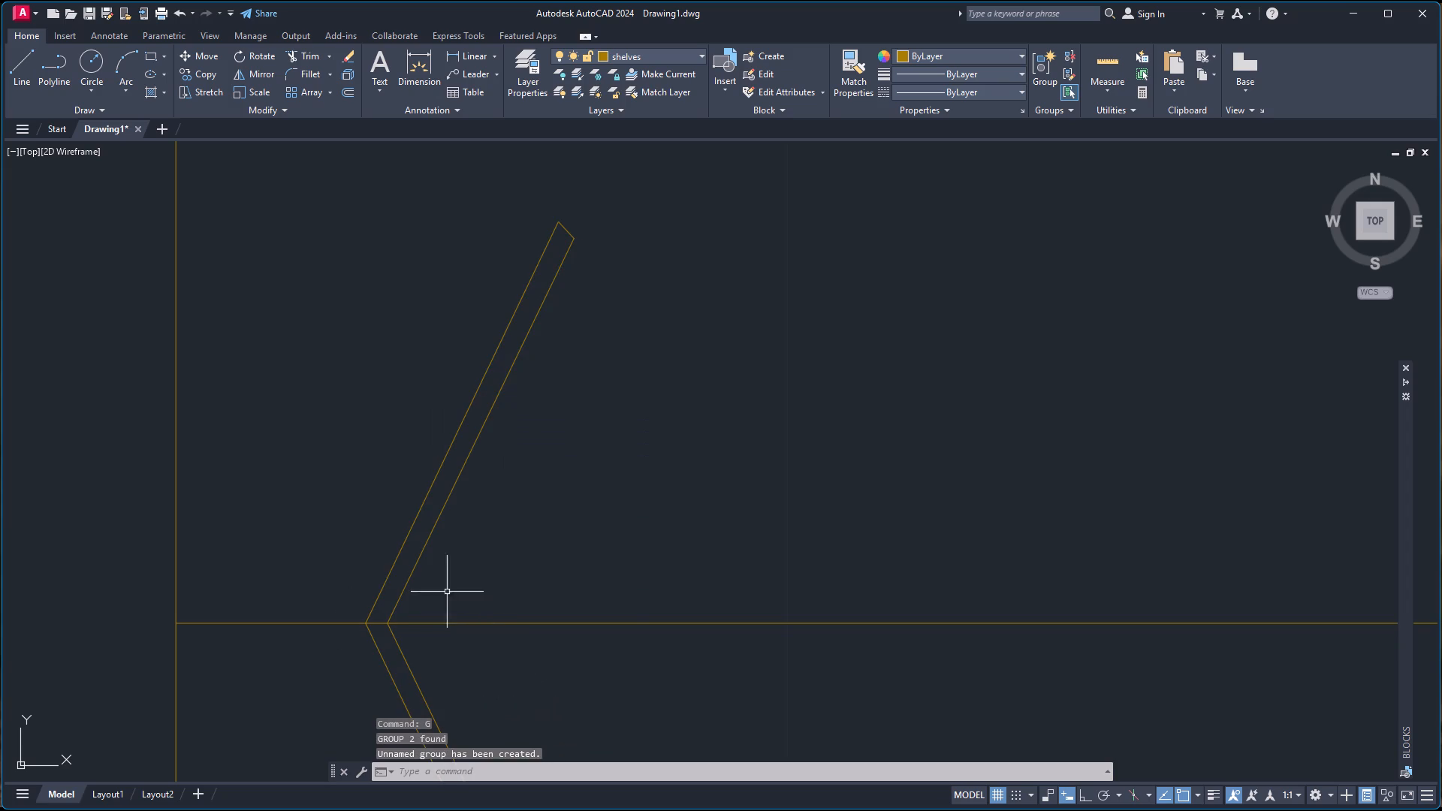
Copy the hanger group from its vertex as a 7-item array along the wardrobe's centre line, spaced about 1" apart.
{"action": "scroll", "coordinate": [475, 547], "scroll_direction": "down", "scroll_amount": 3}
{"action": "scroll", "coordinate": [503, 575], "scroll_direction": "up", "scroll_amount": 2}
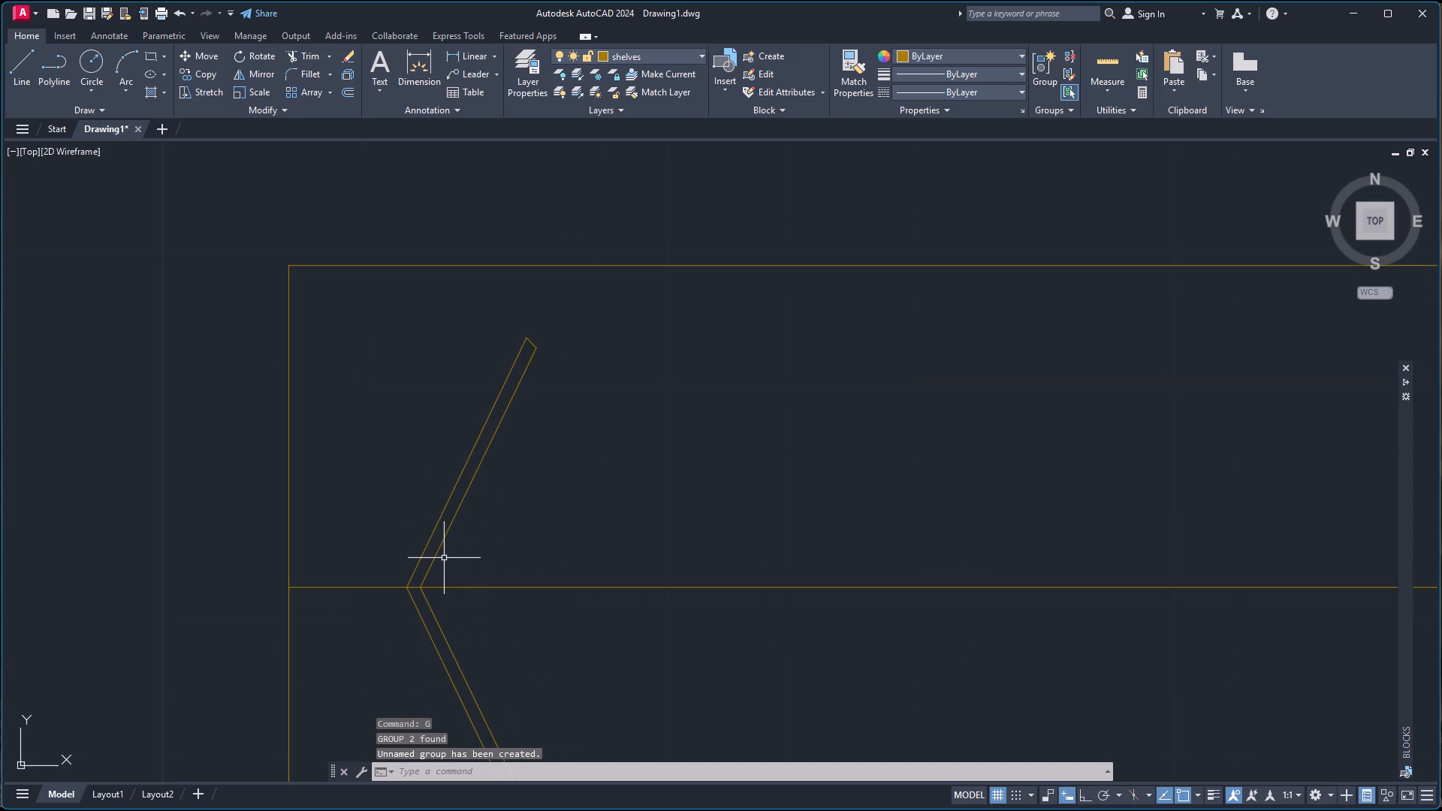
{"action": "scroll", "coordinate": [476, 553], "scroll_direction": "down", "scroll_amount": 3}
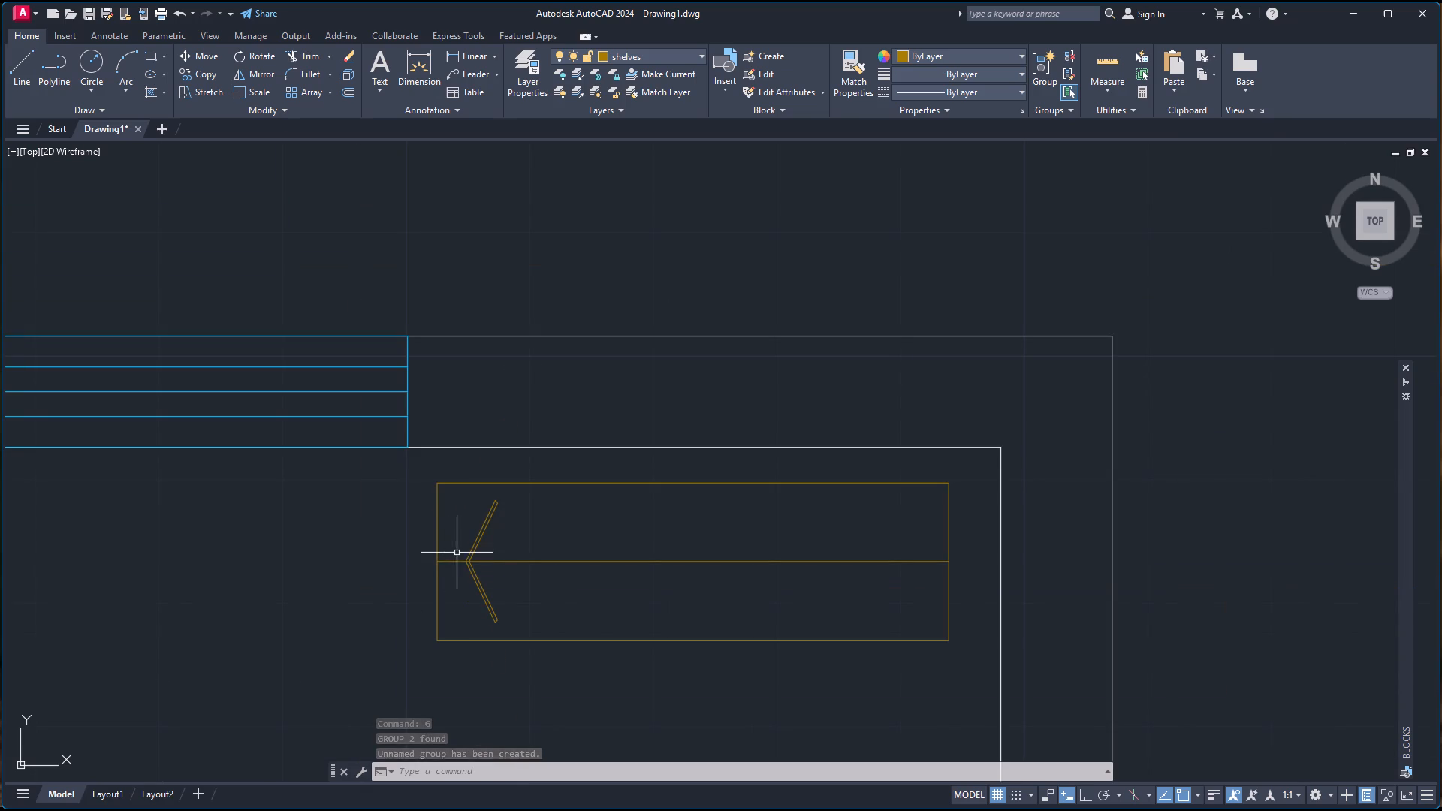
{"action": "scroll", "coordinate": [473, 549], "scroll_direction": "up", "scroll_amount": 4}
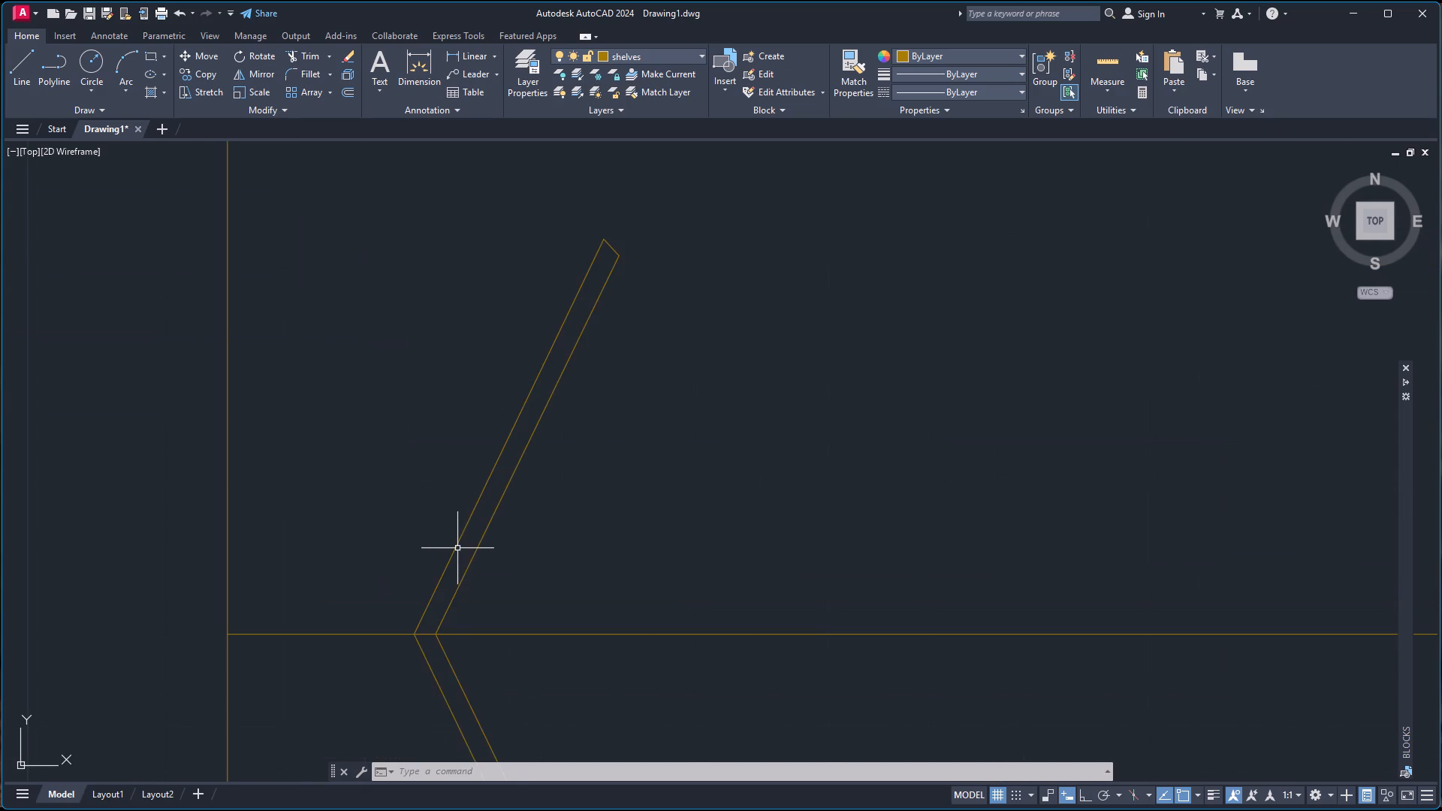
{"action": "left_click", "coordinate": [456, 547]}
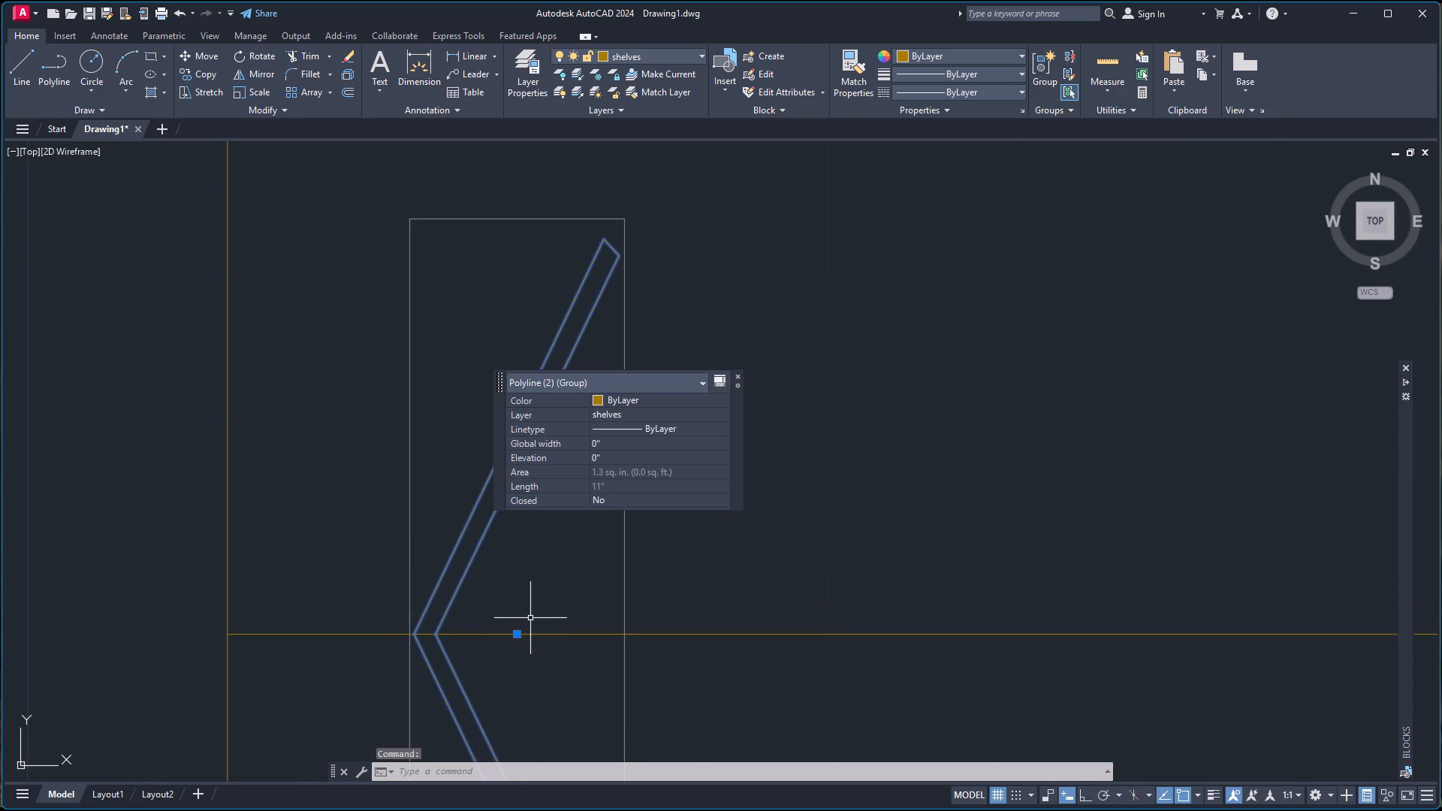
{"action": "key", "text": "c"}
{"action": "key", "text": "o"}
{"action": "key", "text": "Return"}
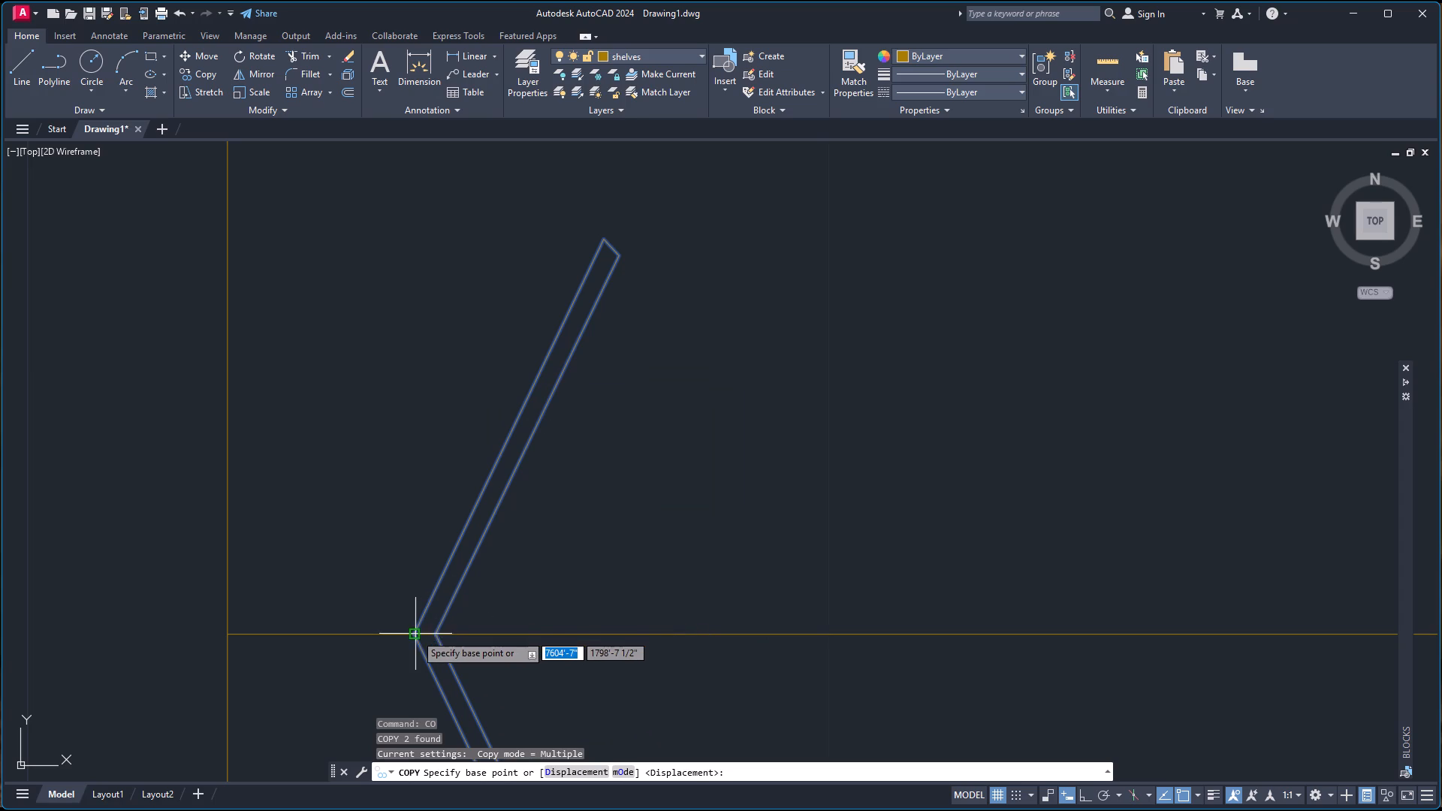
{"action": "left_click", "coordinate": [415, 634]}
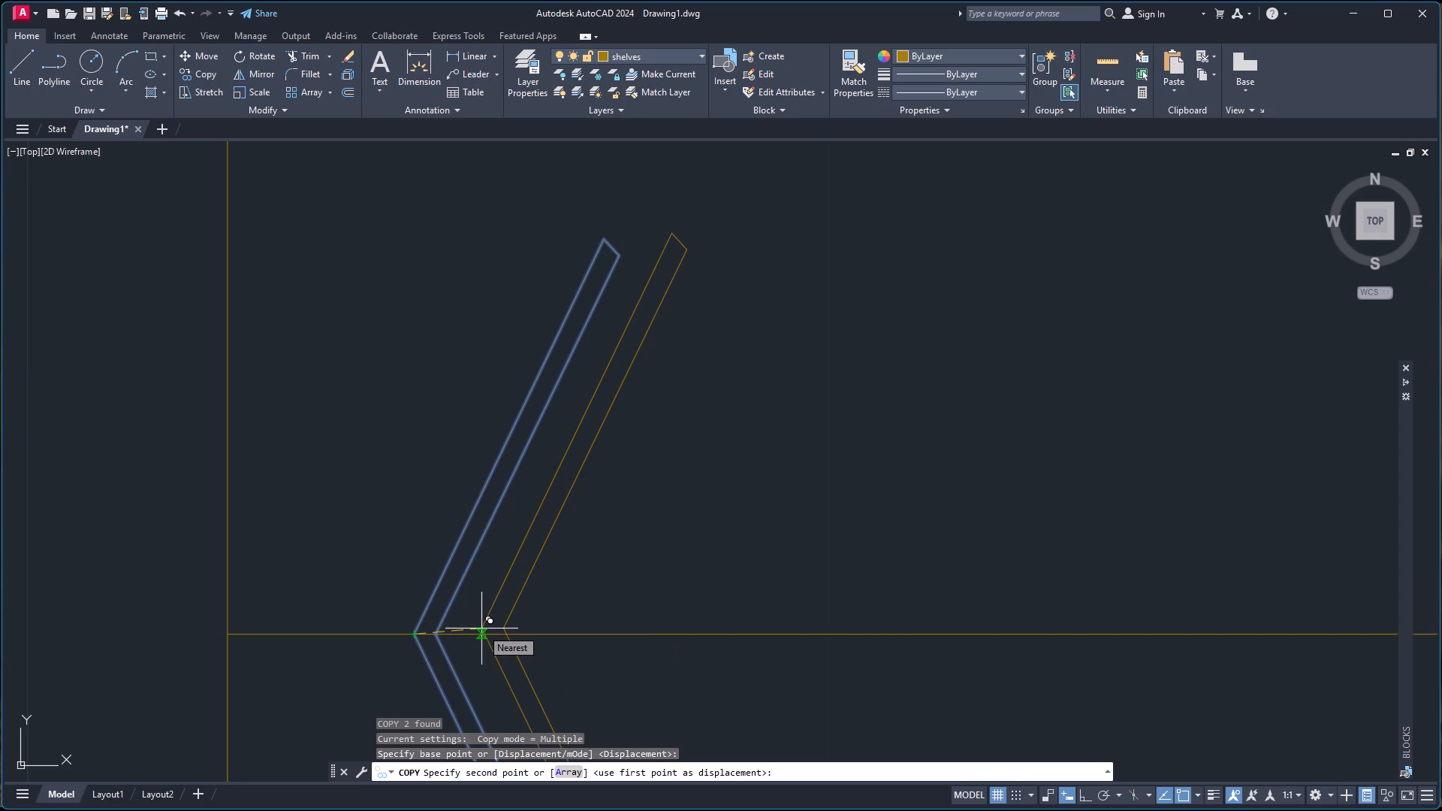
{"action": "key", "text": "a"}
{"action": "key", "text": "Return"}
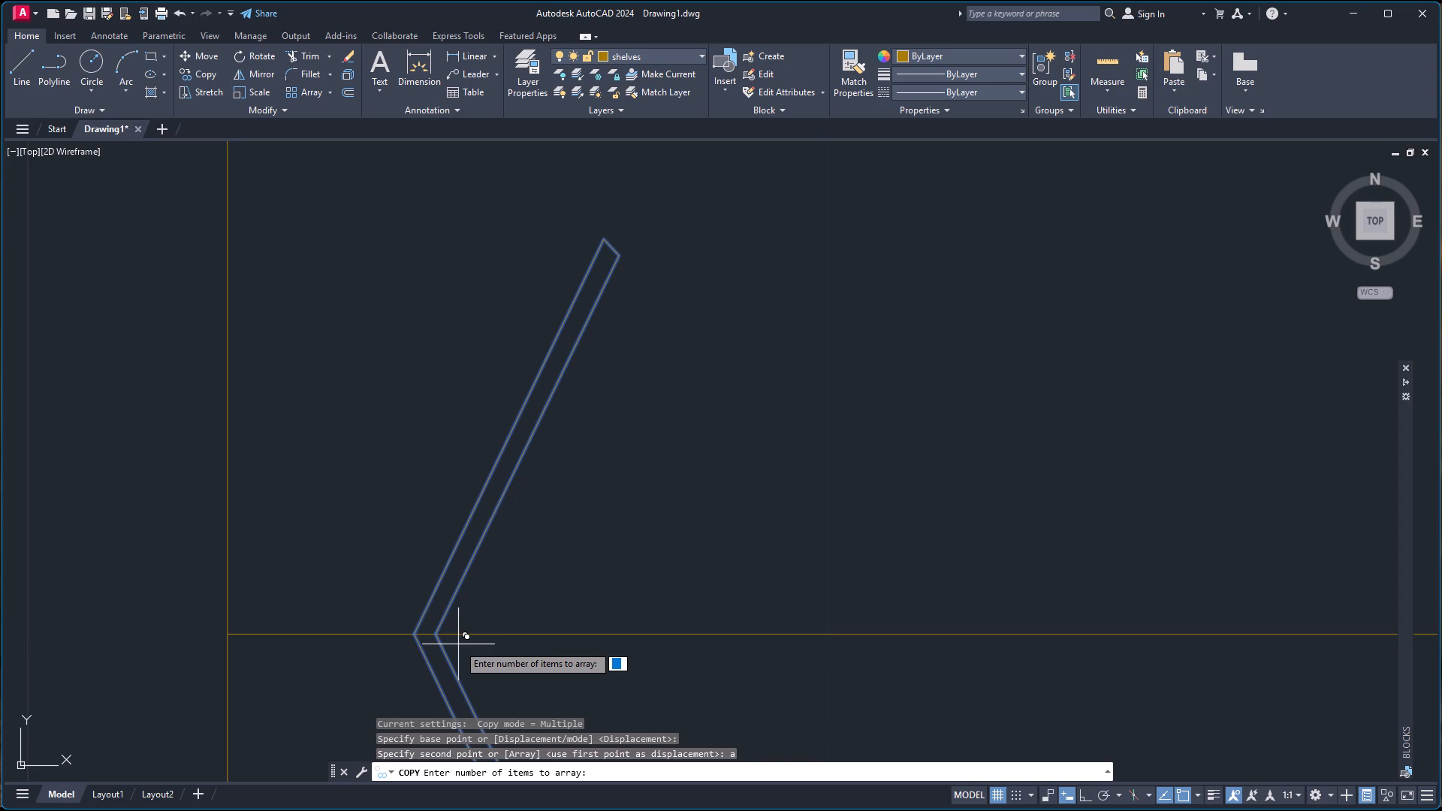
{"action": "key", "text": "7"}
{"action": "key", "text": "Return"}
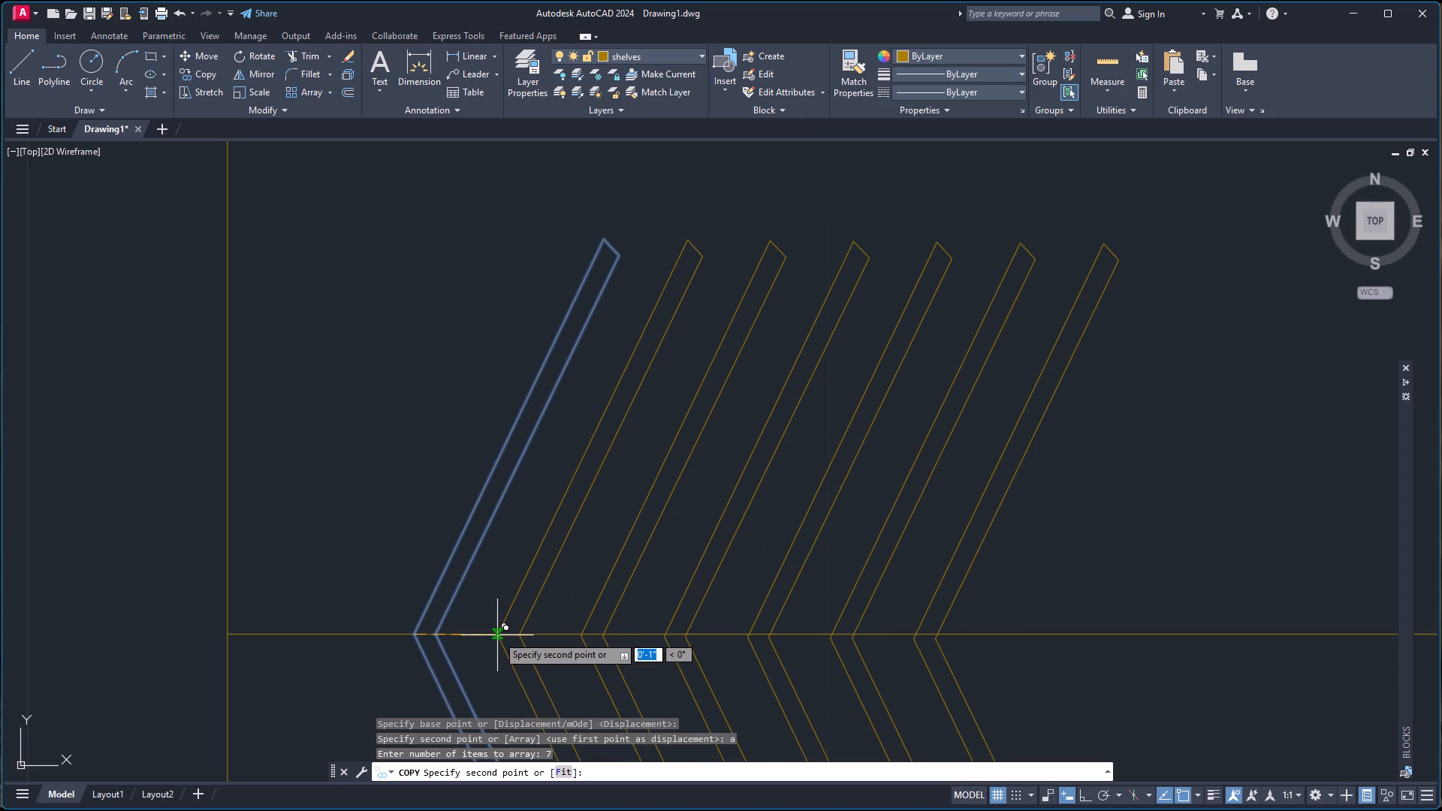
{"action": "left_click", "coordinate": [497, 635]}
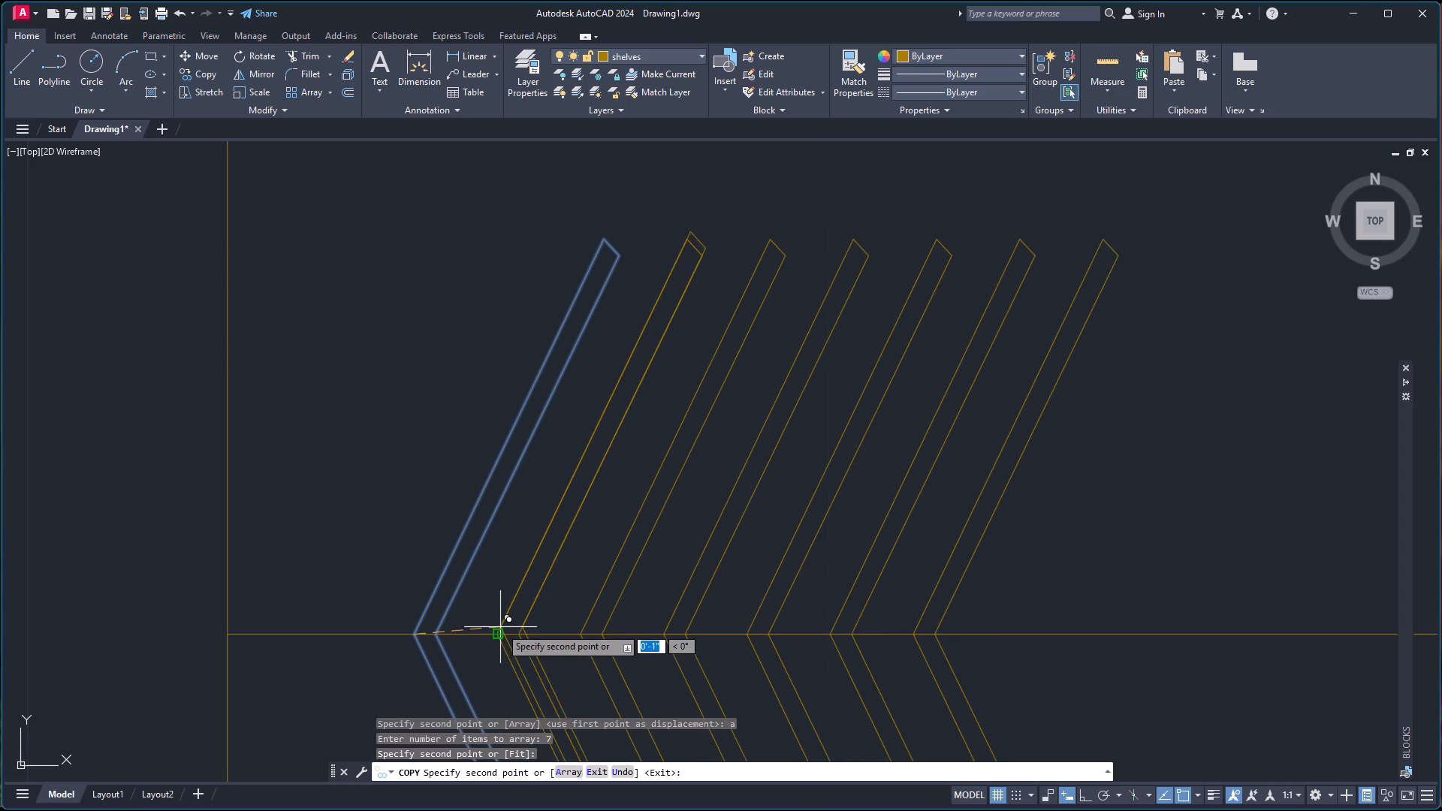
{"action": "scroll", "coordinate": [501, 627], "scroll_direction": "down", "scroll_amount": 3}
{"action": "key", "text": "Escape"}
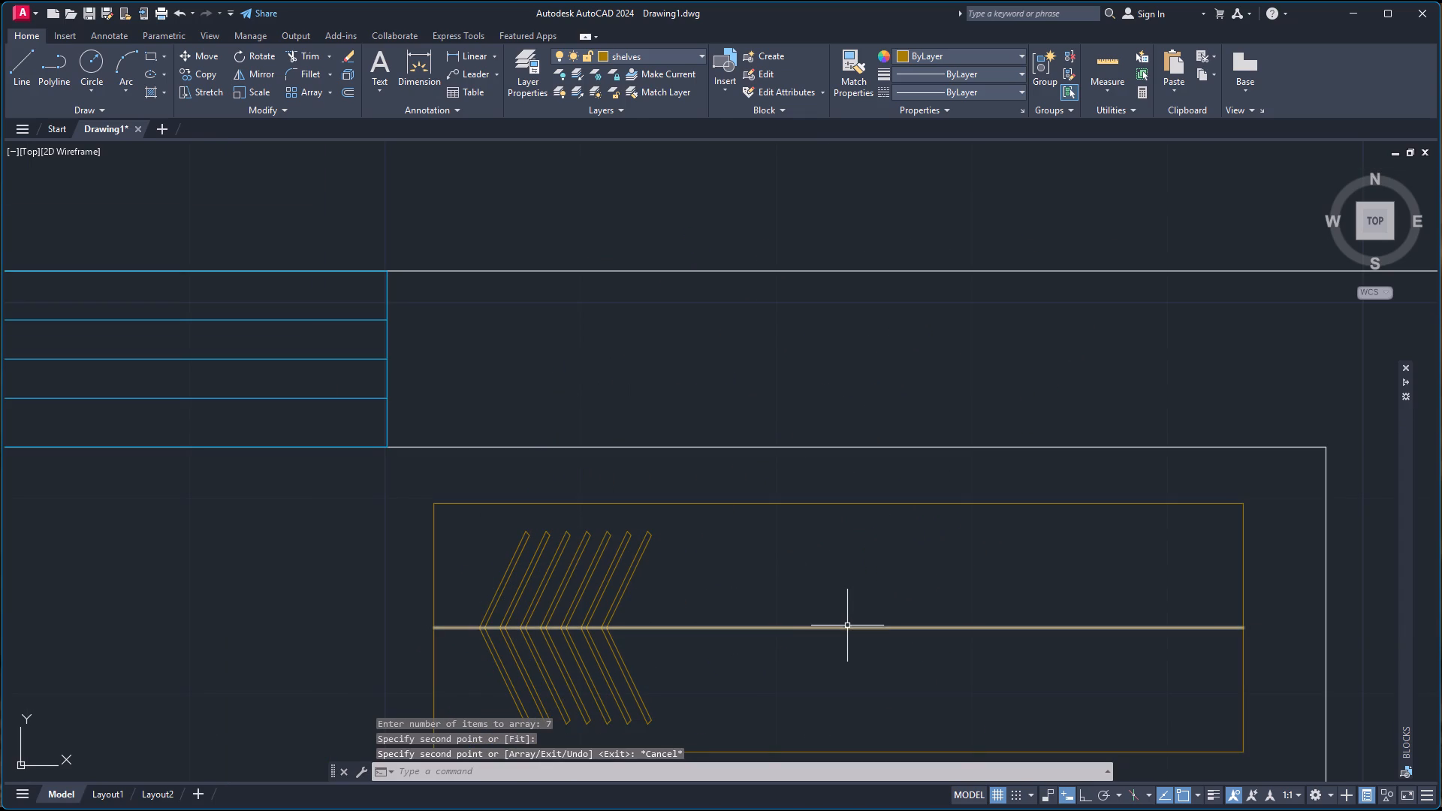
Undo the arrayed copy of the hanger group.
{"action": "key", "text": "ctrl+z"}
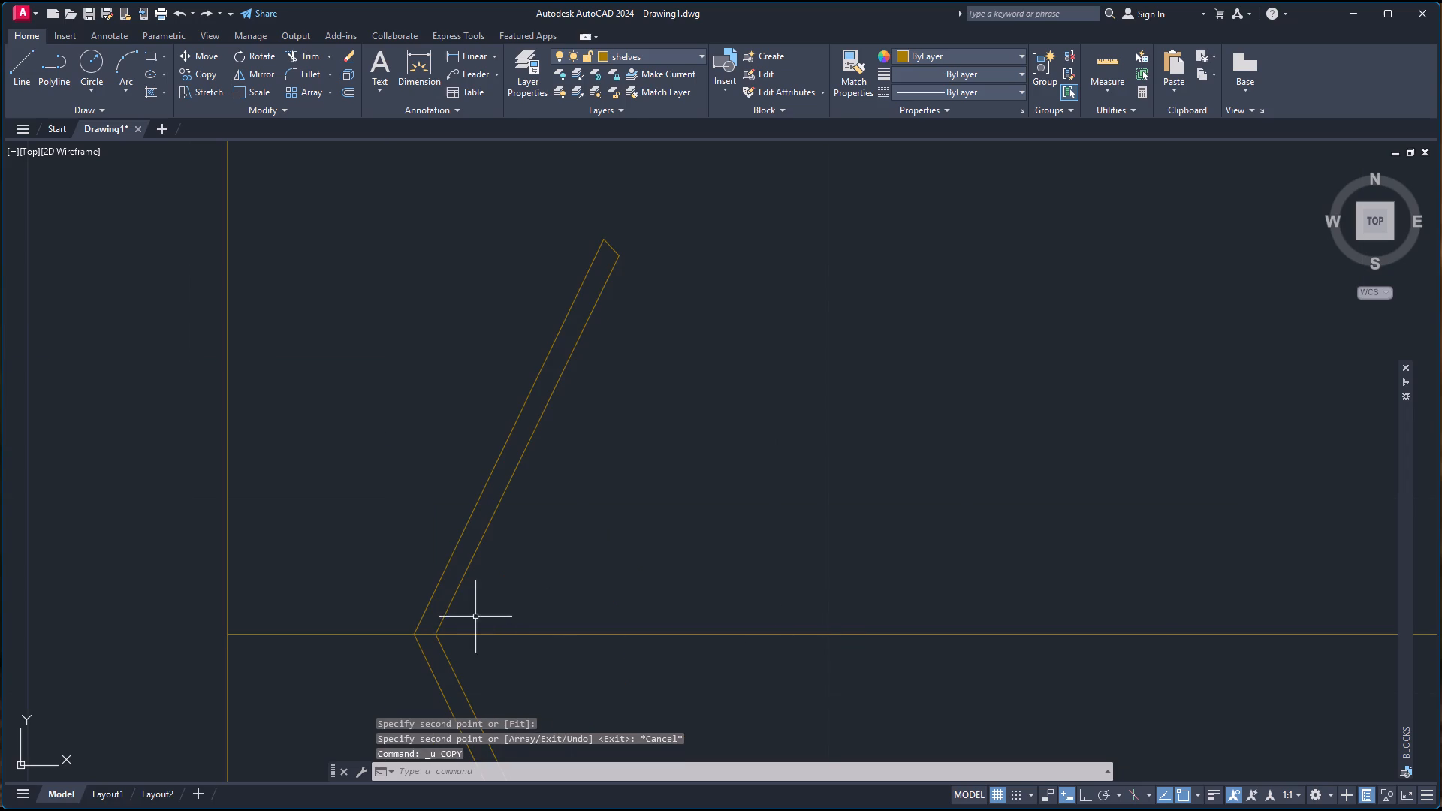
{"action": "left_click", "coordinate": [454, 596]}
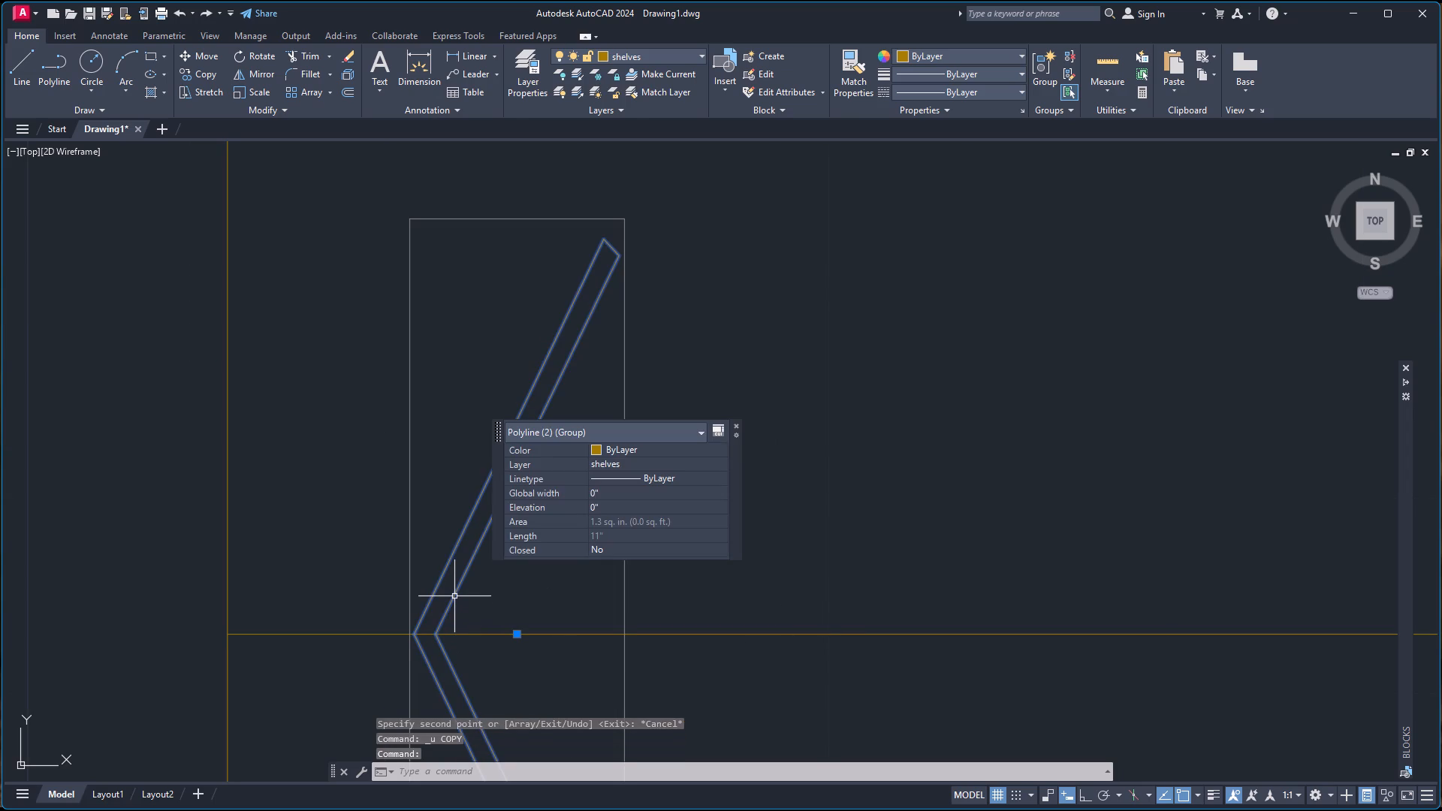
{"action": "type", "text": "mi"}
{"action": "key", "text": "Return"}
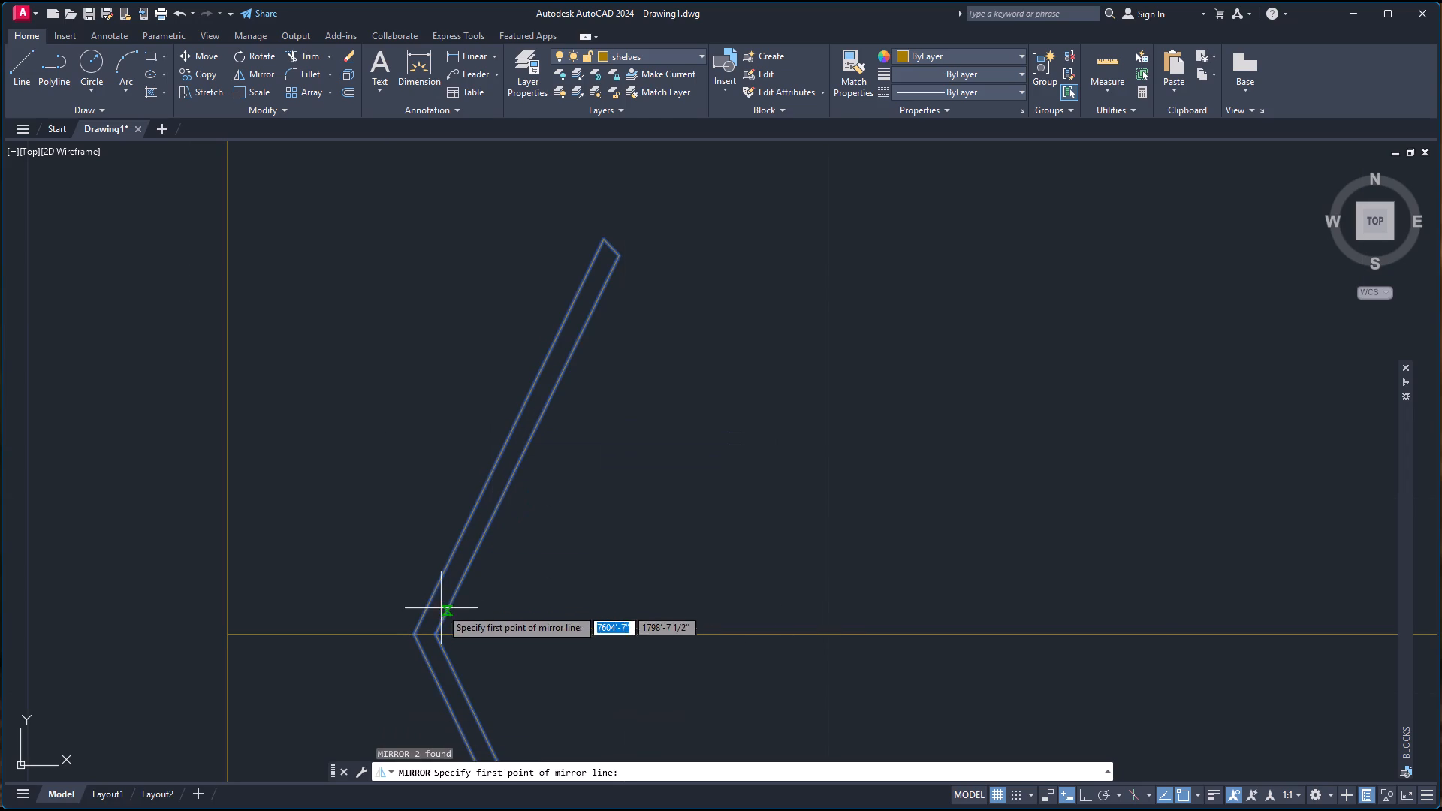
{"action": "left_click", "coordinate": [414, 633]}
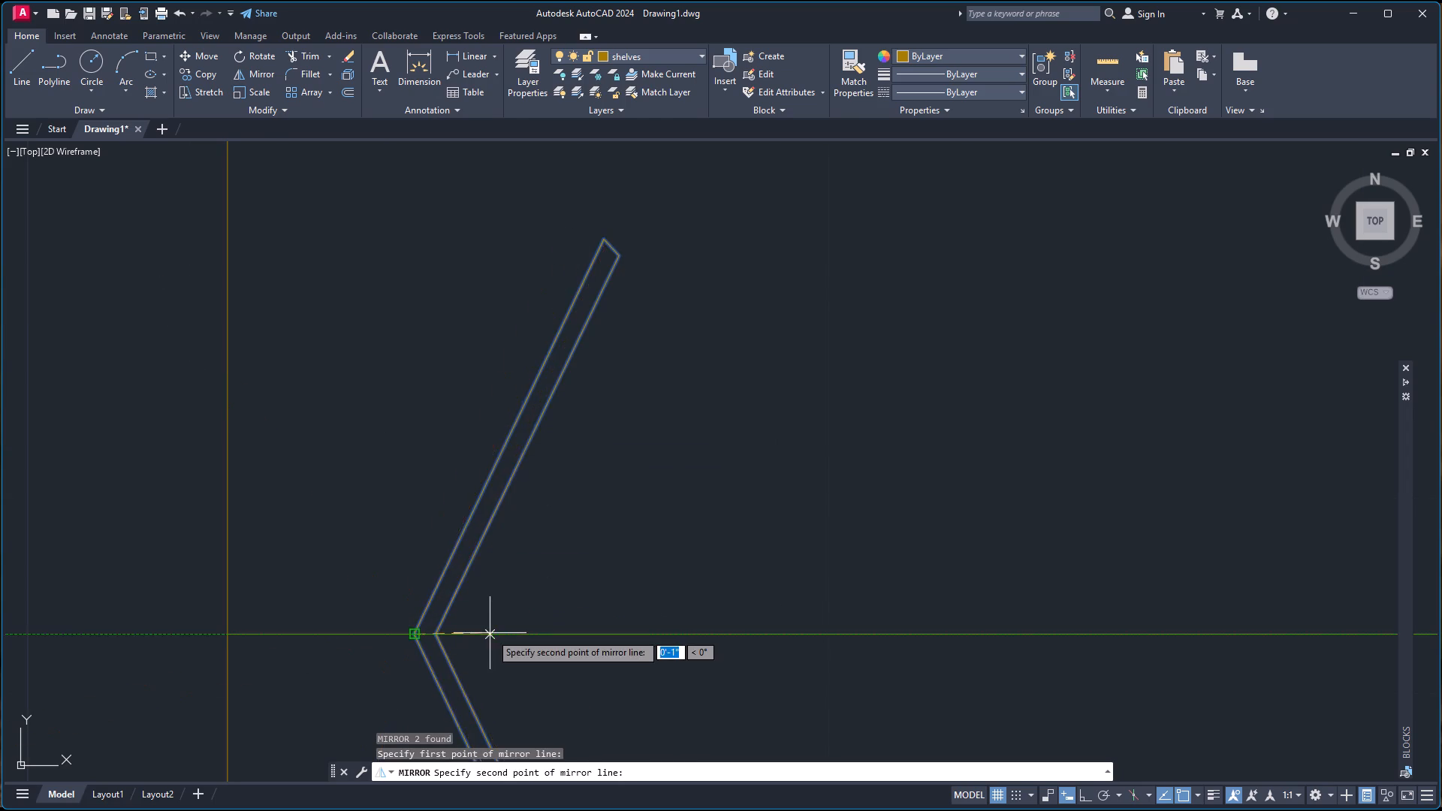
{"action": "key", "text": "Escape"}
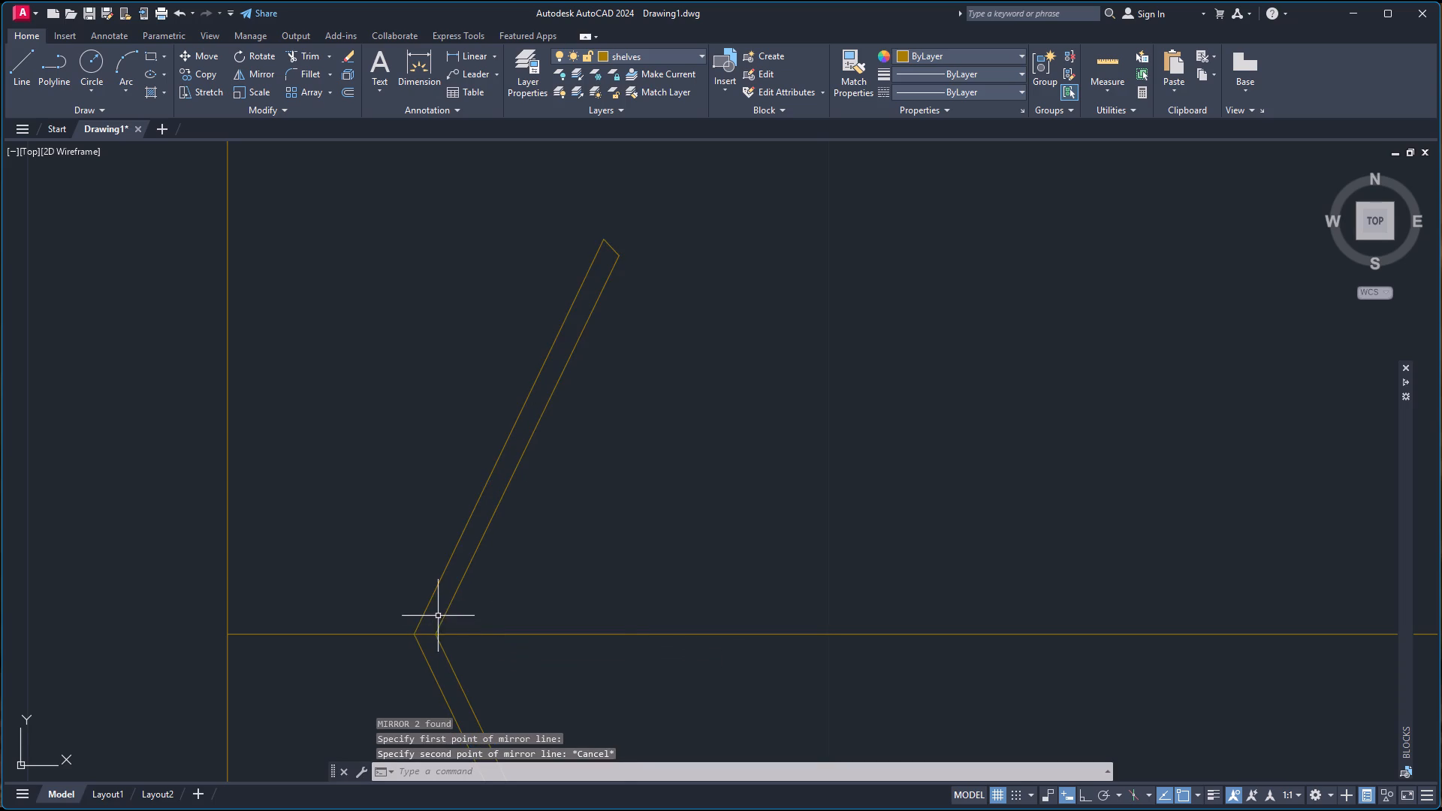
Copy the hanger group from its vertex as a 7-item array along the wardrobe's centre line, with Ortho on, spaced about 2" apart.
{"action": "left_click", "coordinate": [448, 608]}
{"action": "key", "text": "c"}
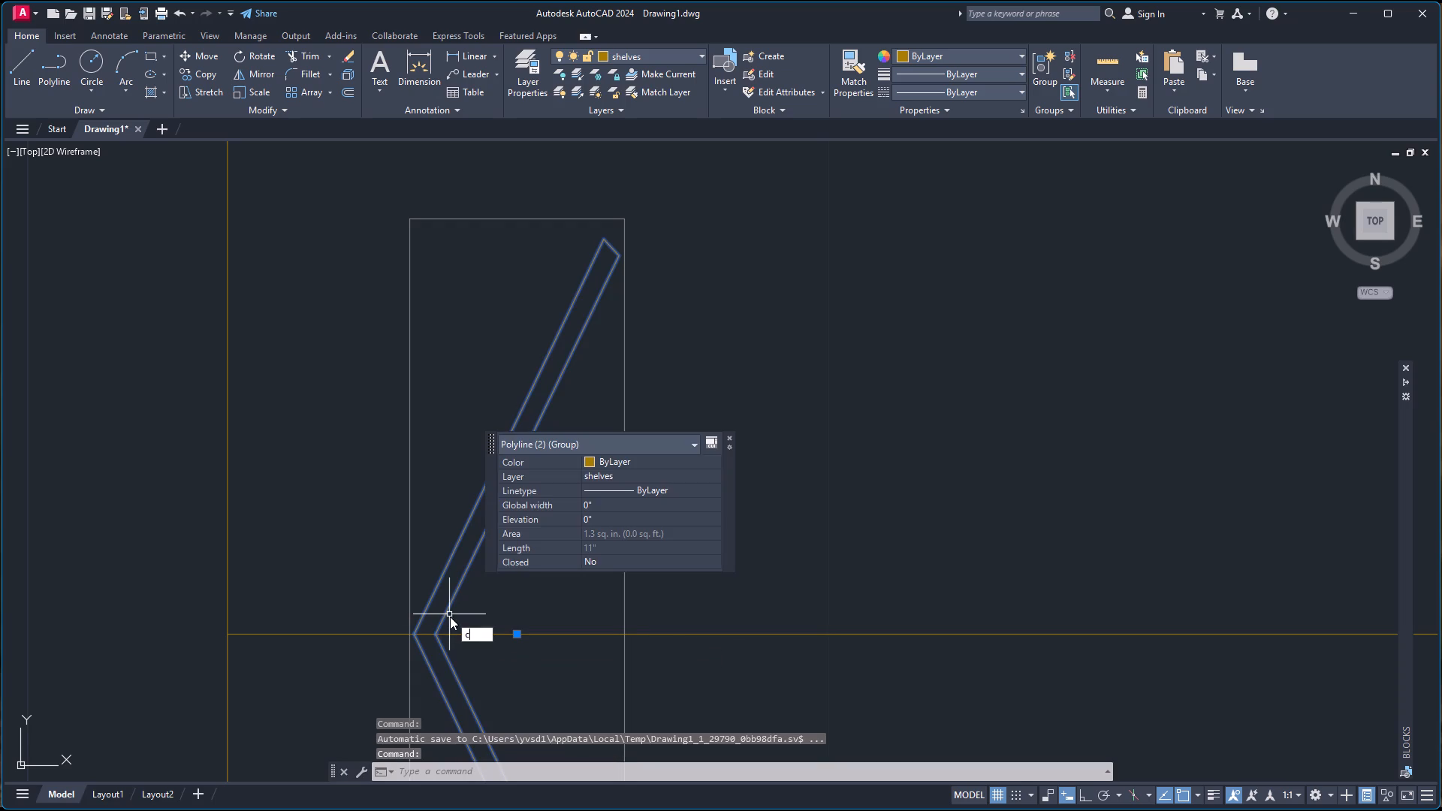
{"action": "key", "text": "o"}
{"action": "key", "text": "Return"}
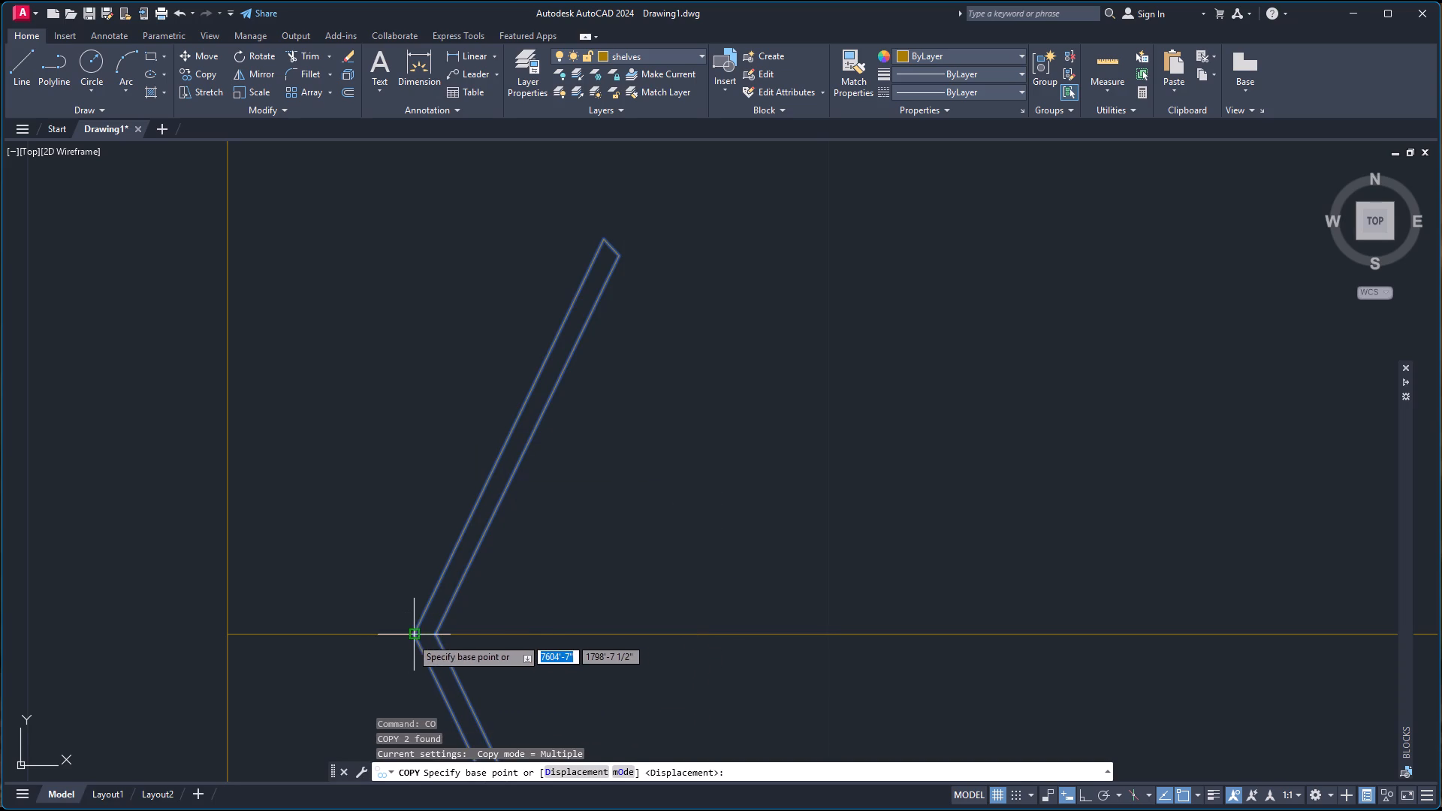
{"action": "left_click", "coordinate": [411, 638]}
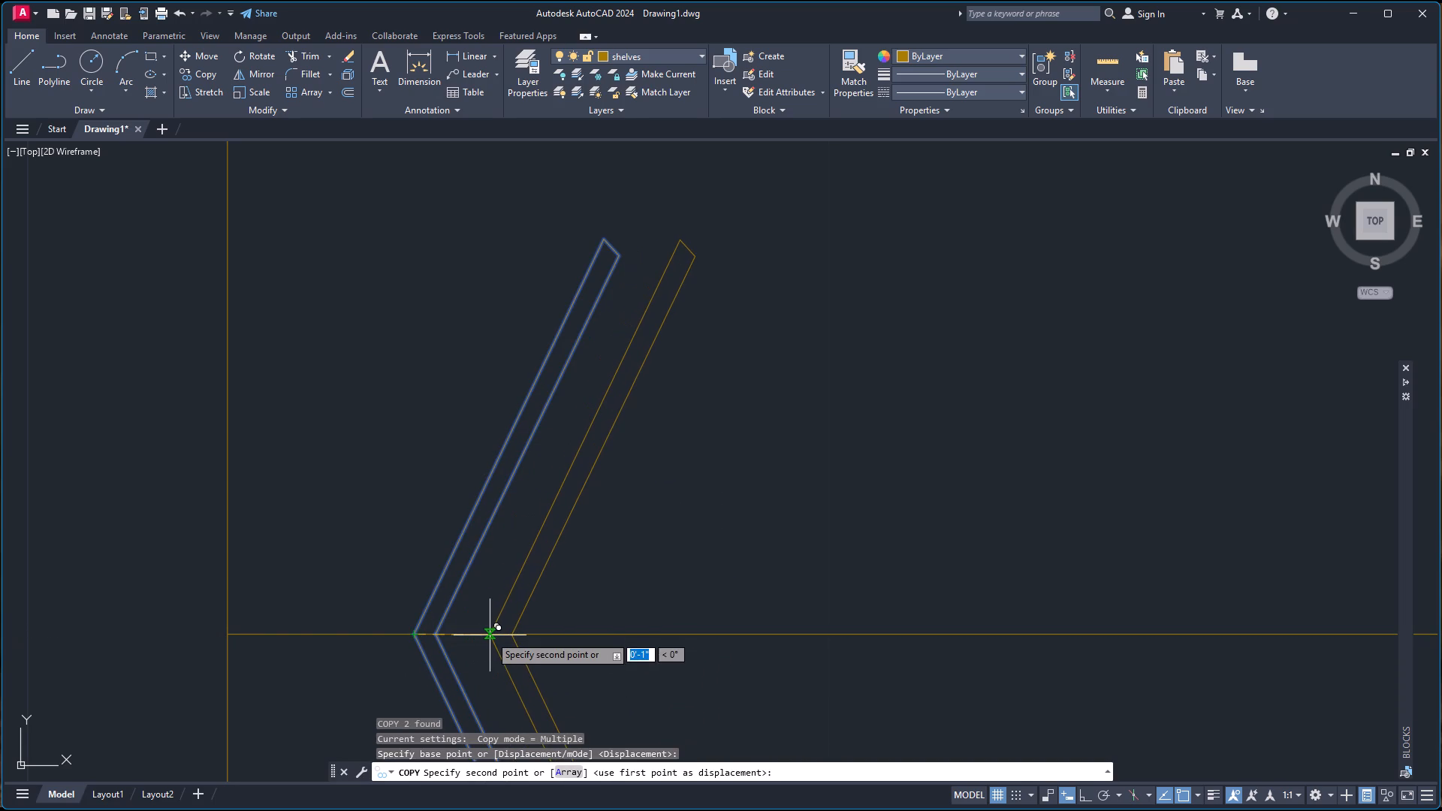
{"action": "key", "text": "a"}
{"action": "key", "text": "Return"}
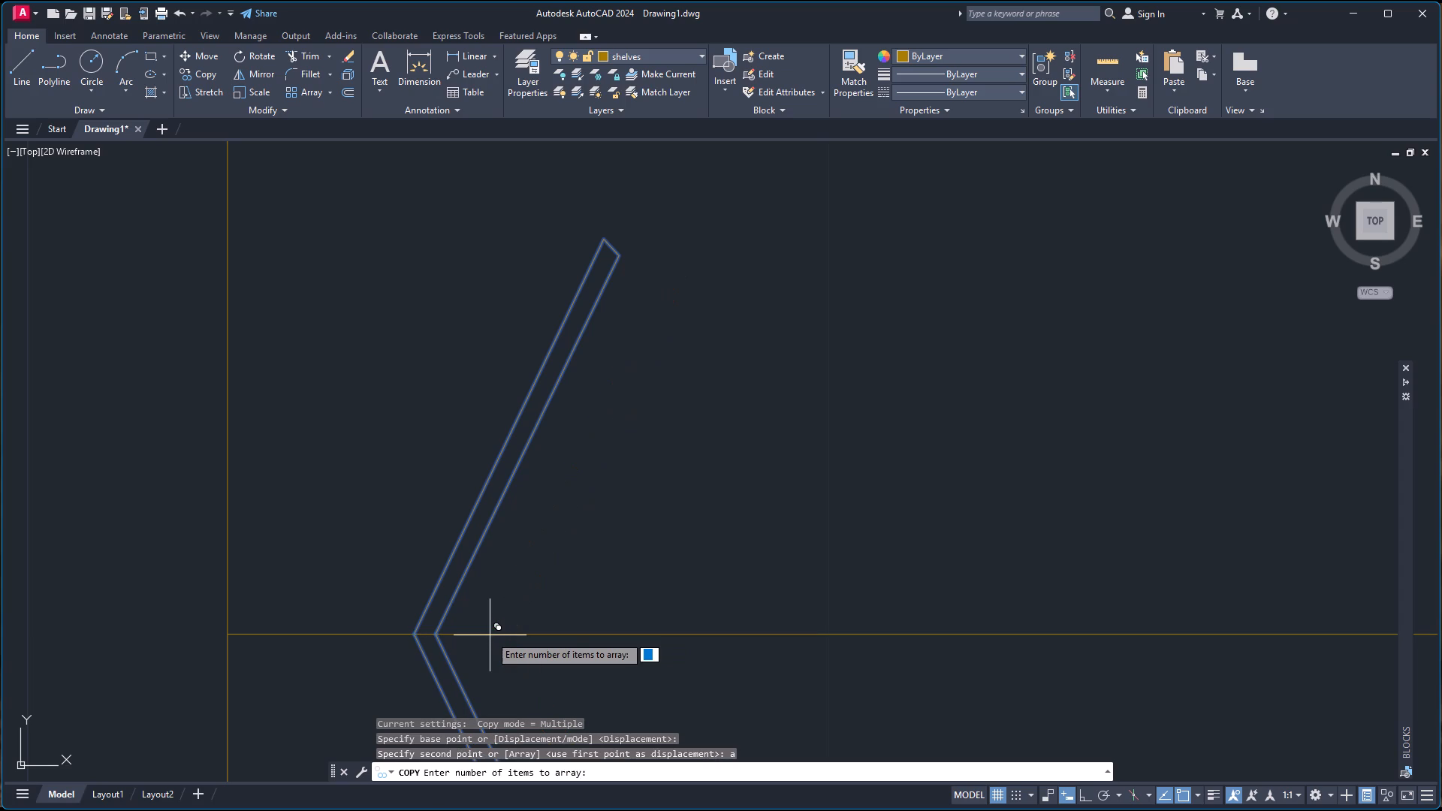
{"action": "key", "text": "7"}
{"action": "key", "text": "Return"}
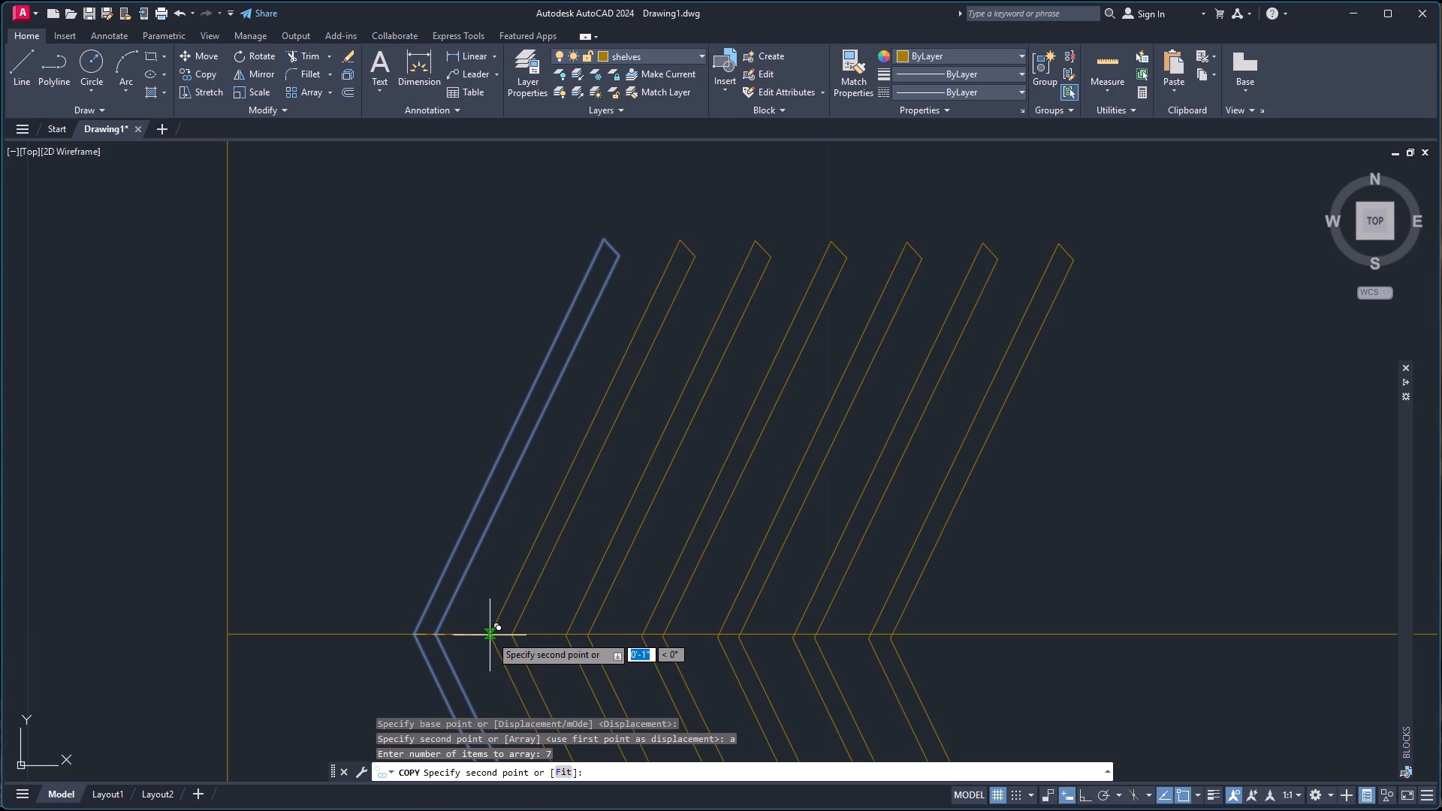
{"action": "scroll", "coordinate": [529, 633], "scroll_direction": "down", "scroll_amount": 3}
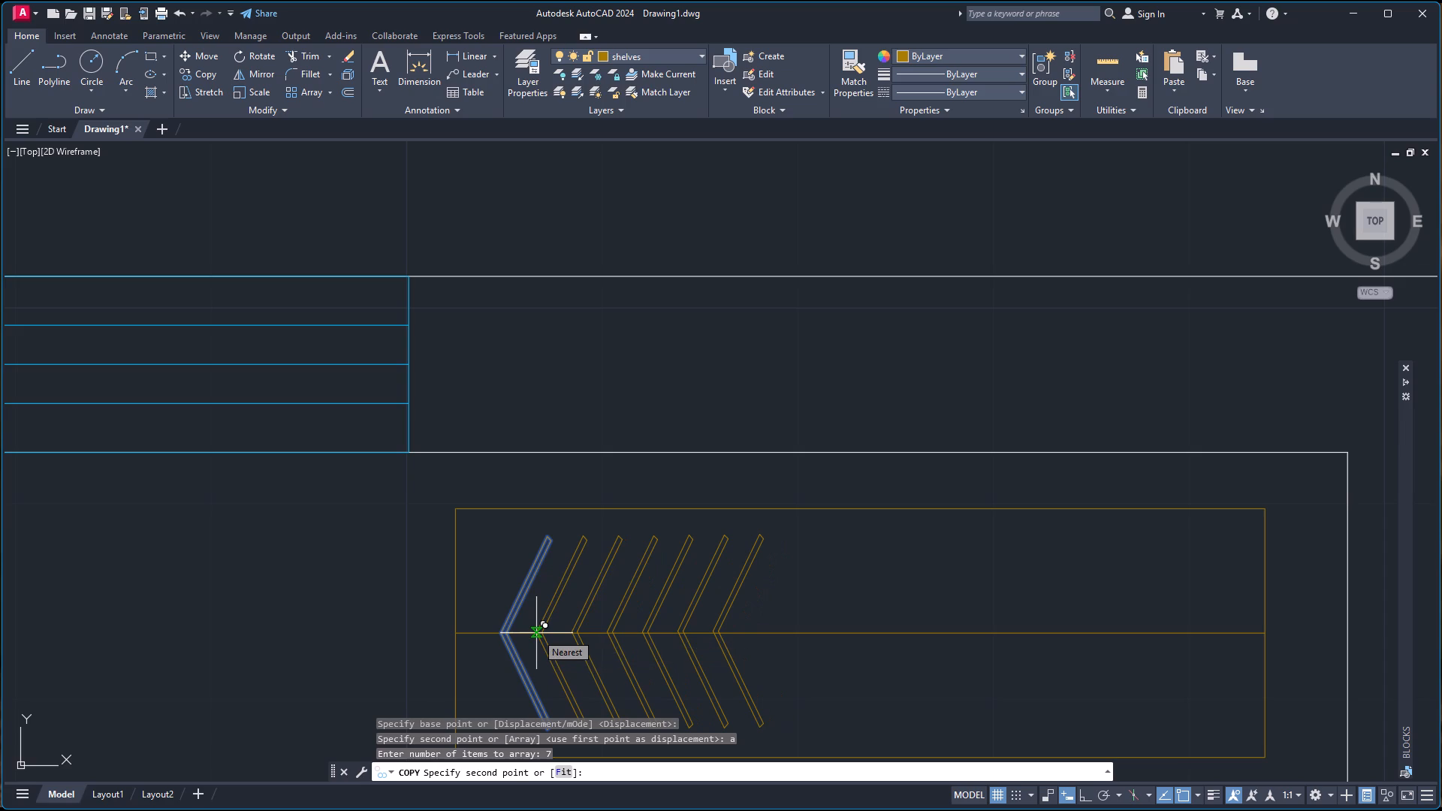
{"action": "scroll", "coordinate": [536, 633], "scroll_direction": "up", "scroll_amount": 4}
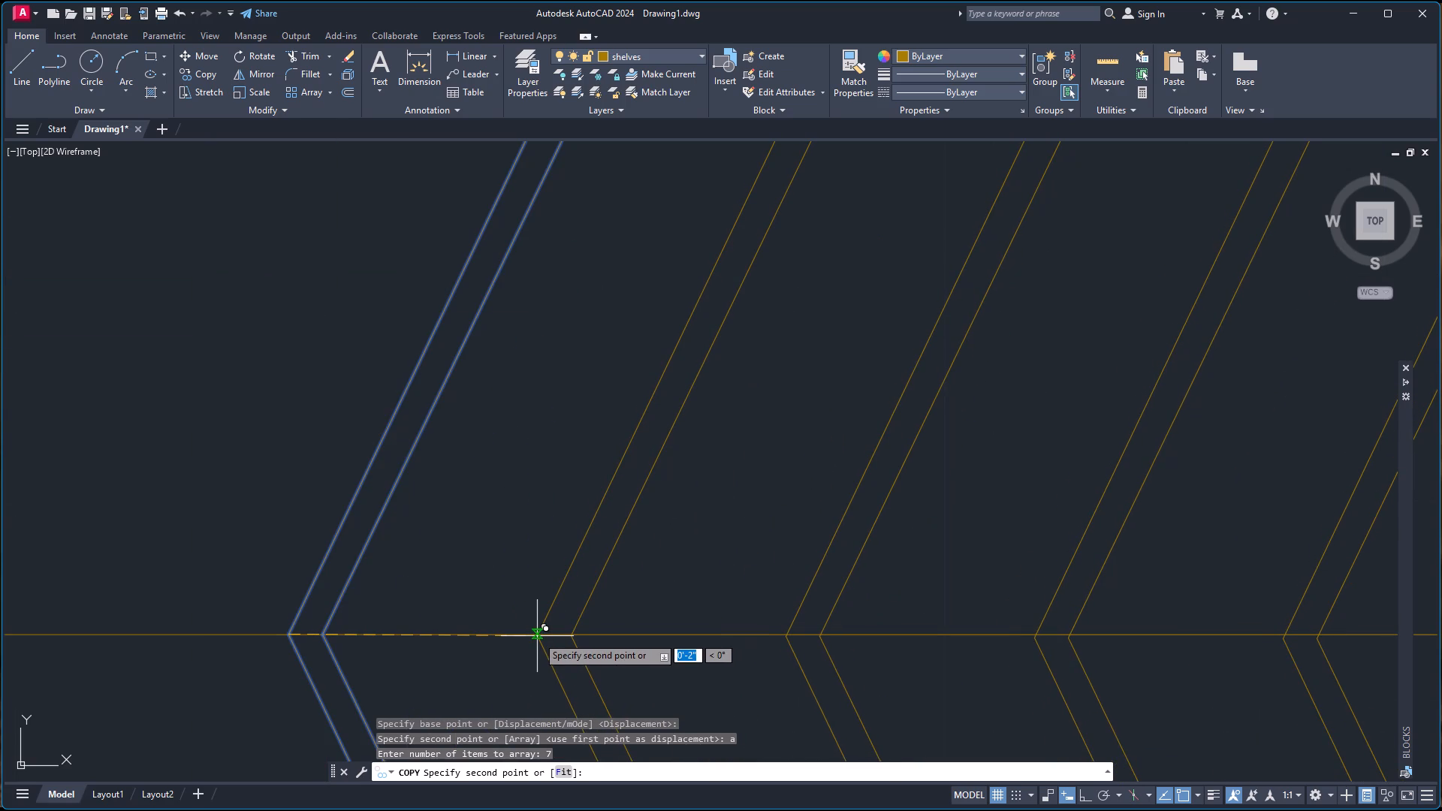
{"action": "scroll", "coordinate": [538, 632], "scroll_direction": "up", "scroll_amount": 1}
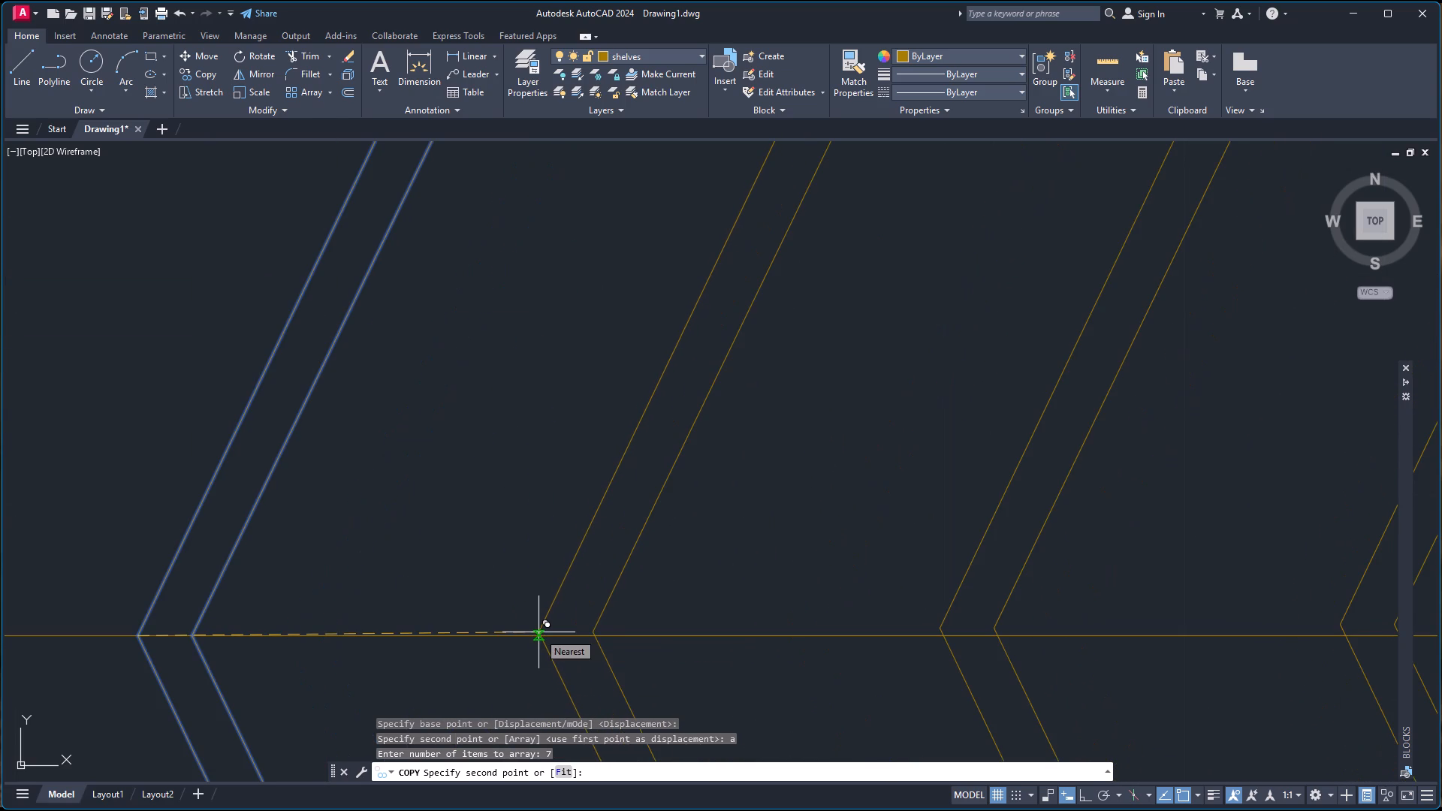
{"action": "key", "text": "F8"}
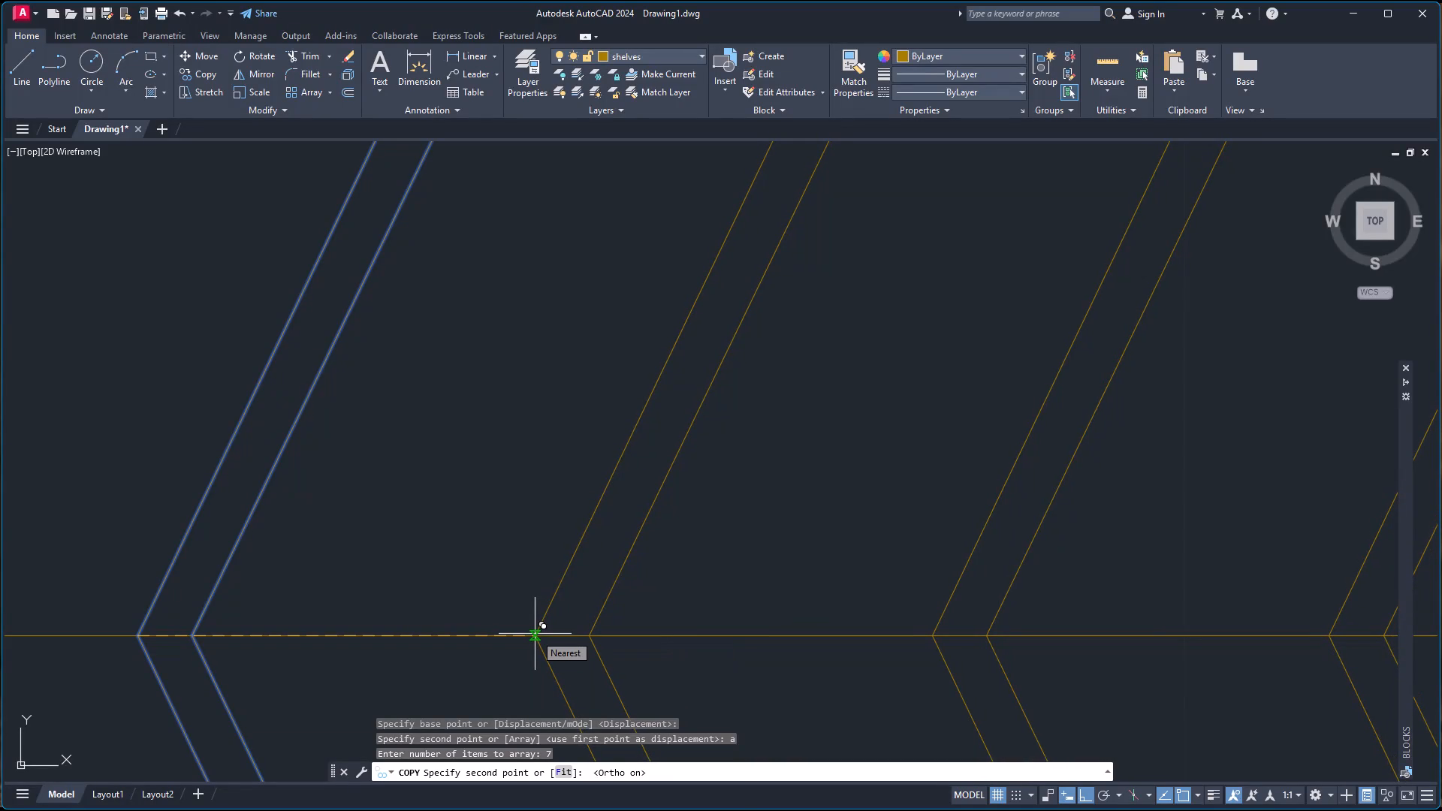
{"action": "scroll", "coordinate": [535, 634], "scroll_direction": "down", "scroll_amount": 3}
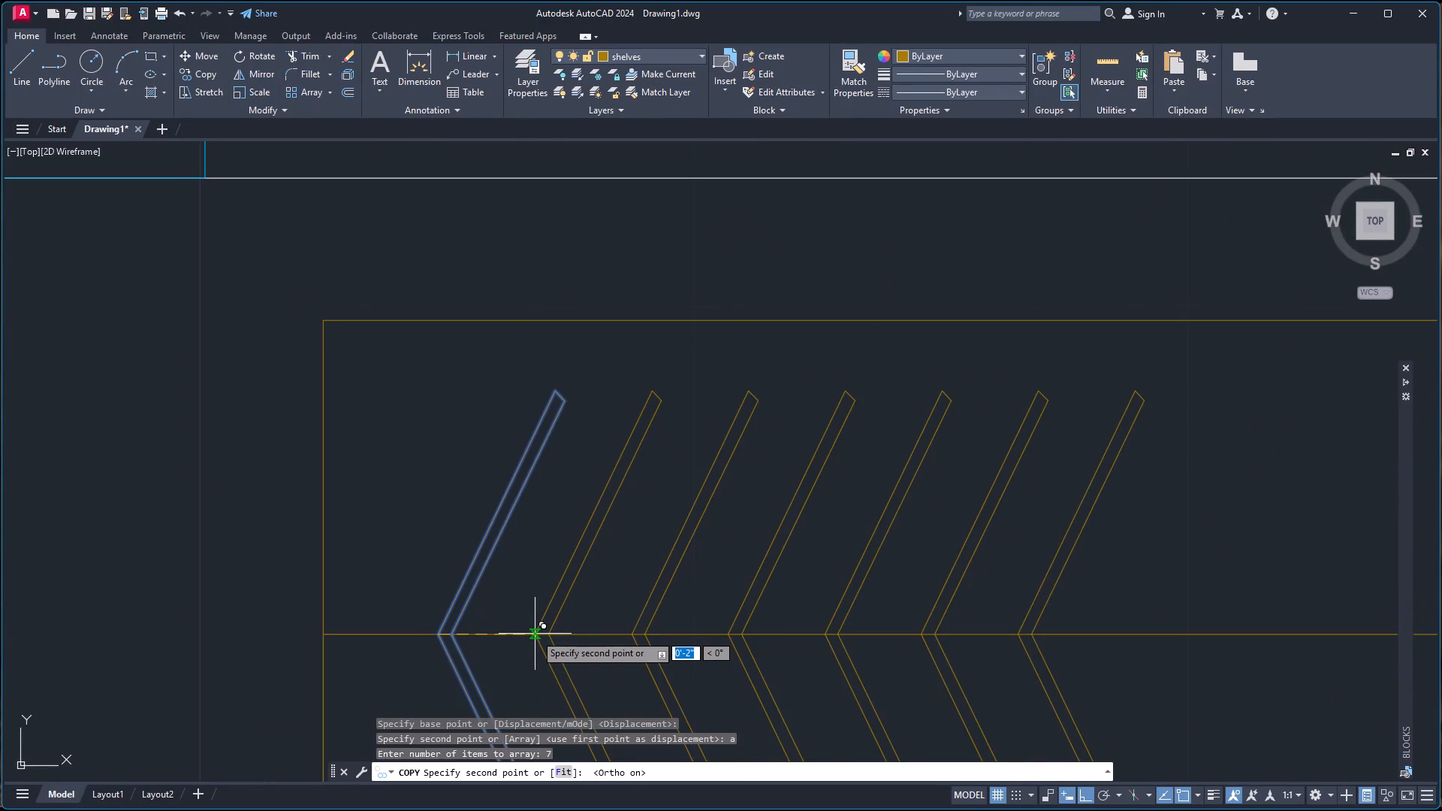
{"action": "scroll", "coordinate": [535, 634], "scroll_direction": "down", "scroll_amount": 2}
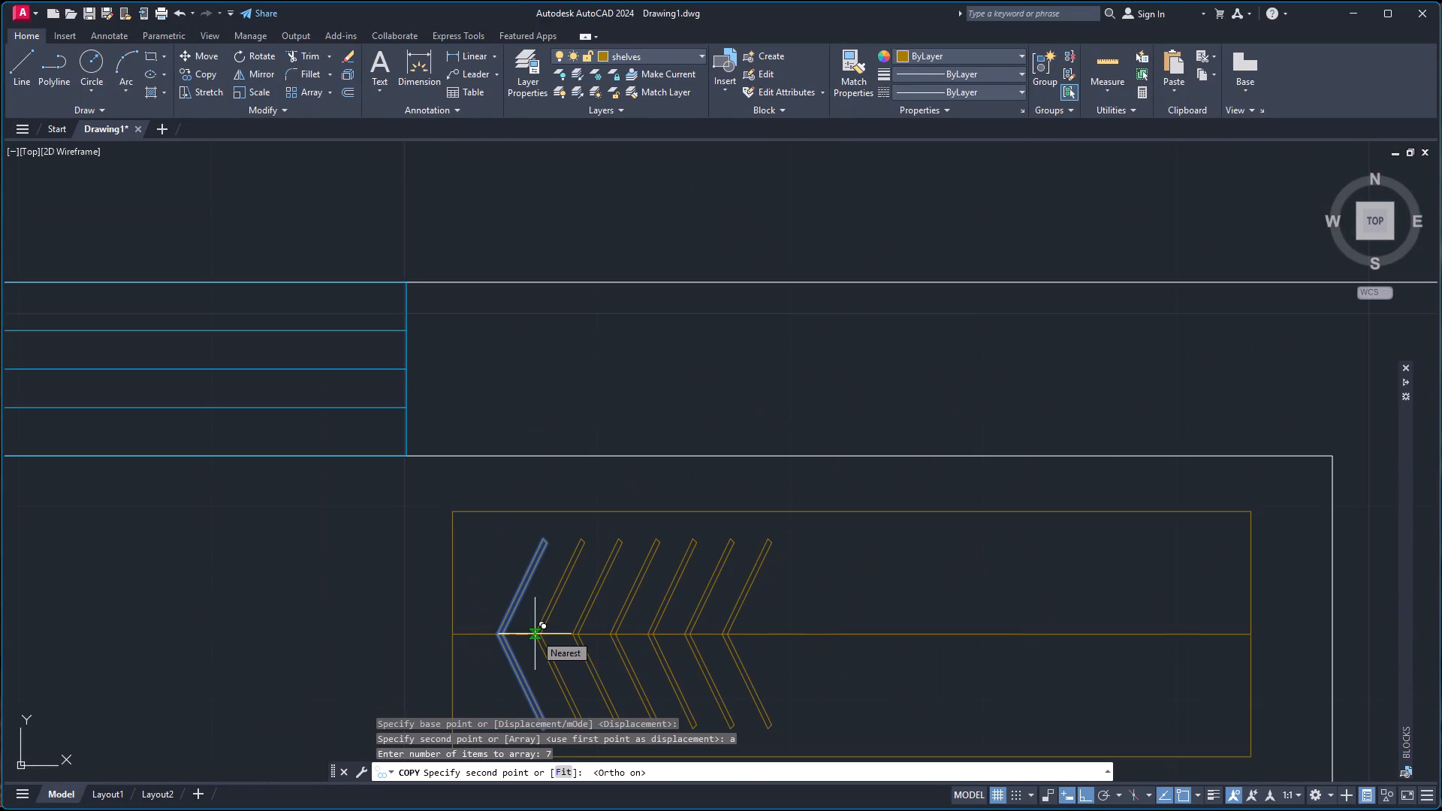
{"action": "left_click", "coordinate": [534, 635]}
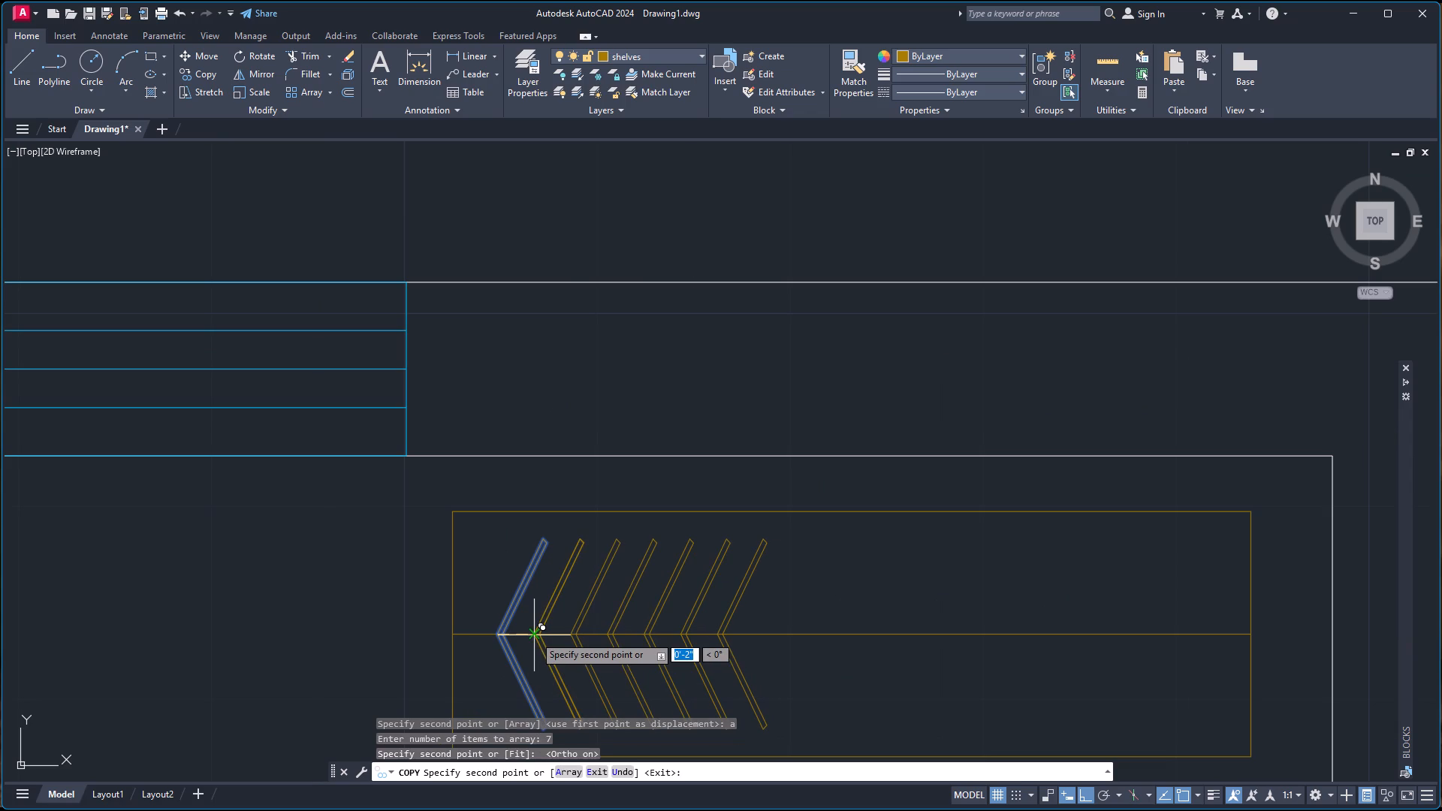
{"action": "key", "text": "Escape"}
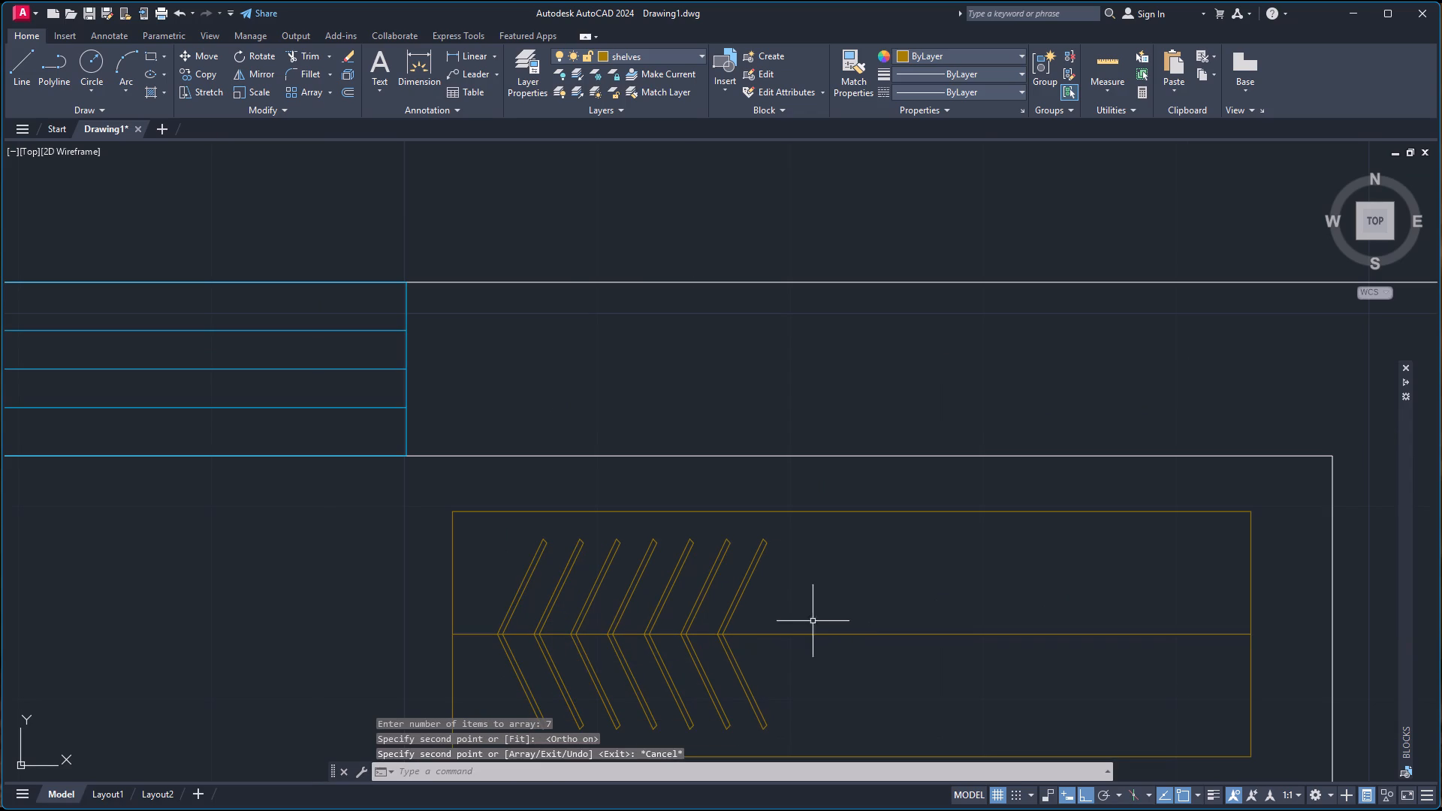
Mirror the seven hangers about a vertical line near the middle of the wardrobe, keeping the originals.
{"action": "scroll", "coordinate": [493, 564], "scroll_direction": "up", "scroll_amount": 3}
{"action": "scroll", "coordinate": [502, 574], "scroll_direction": "down", "scroll_amount": 3}
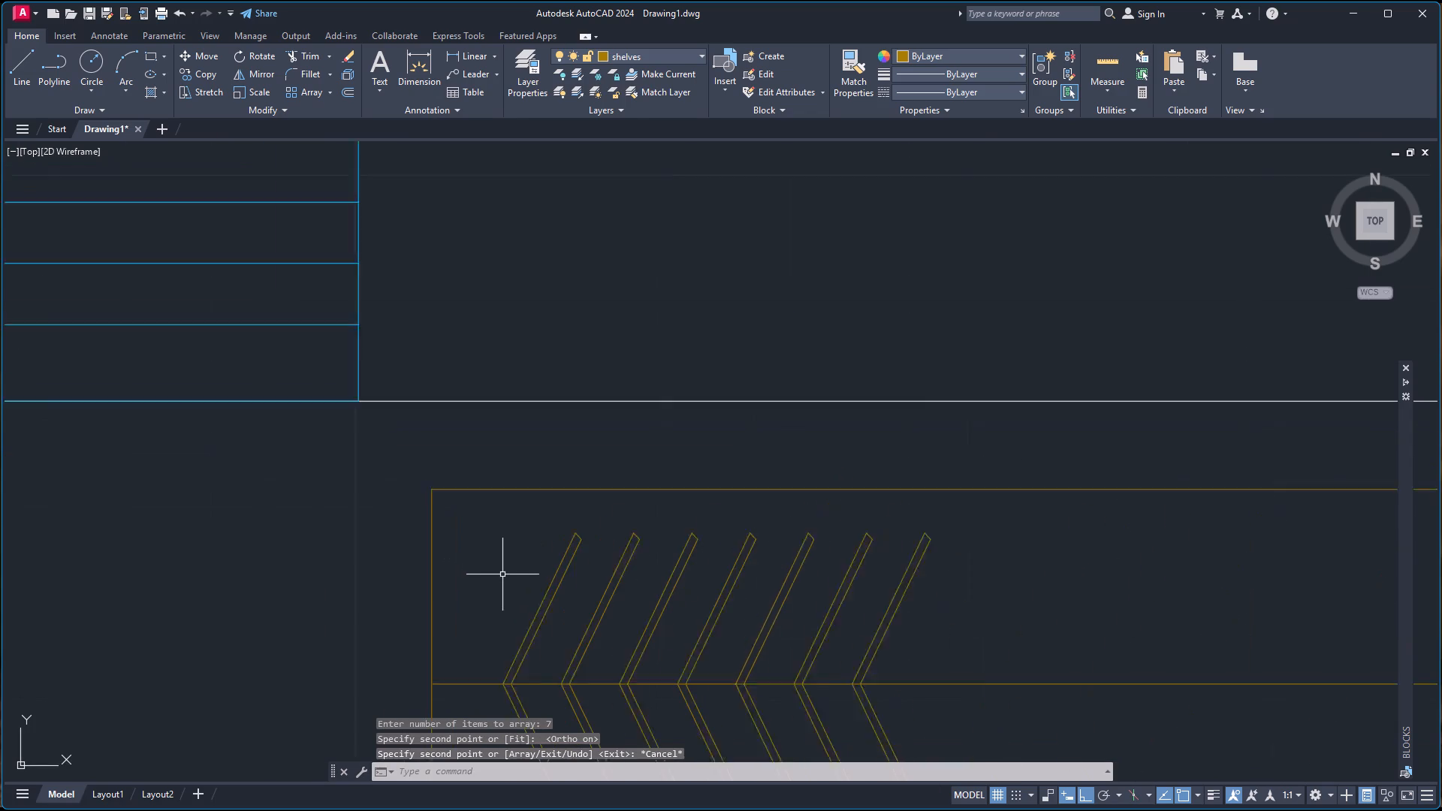
{"action": "left_click", "coordinate": [511, 565]}
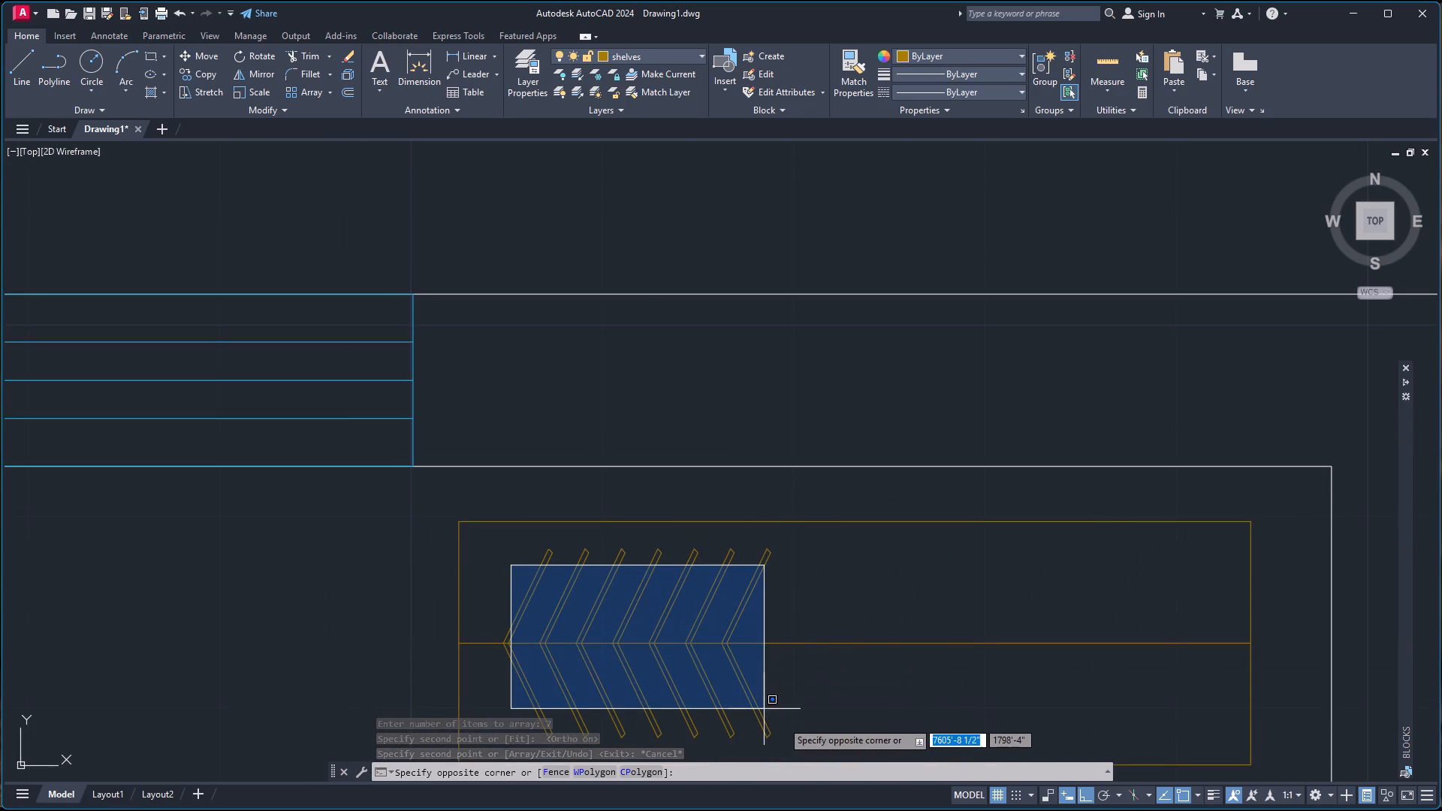
{"action": "left_click", "coordinate": [801, 725]}
{"action": "left_click", "coordinate": [795, 708]}
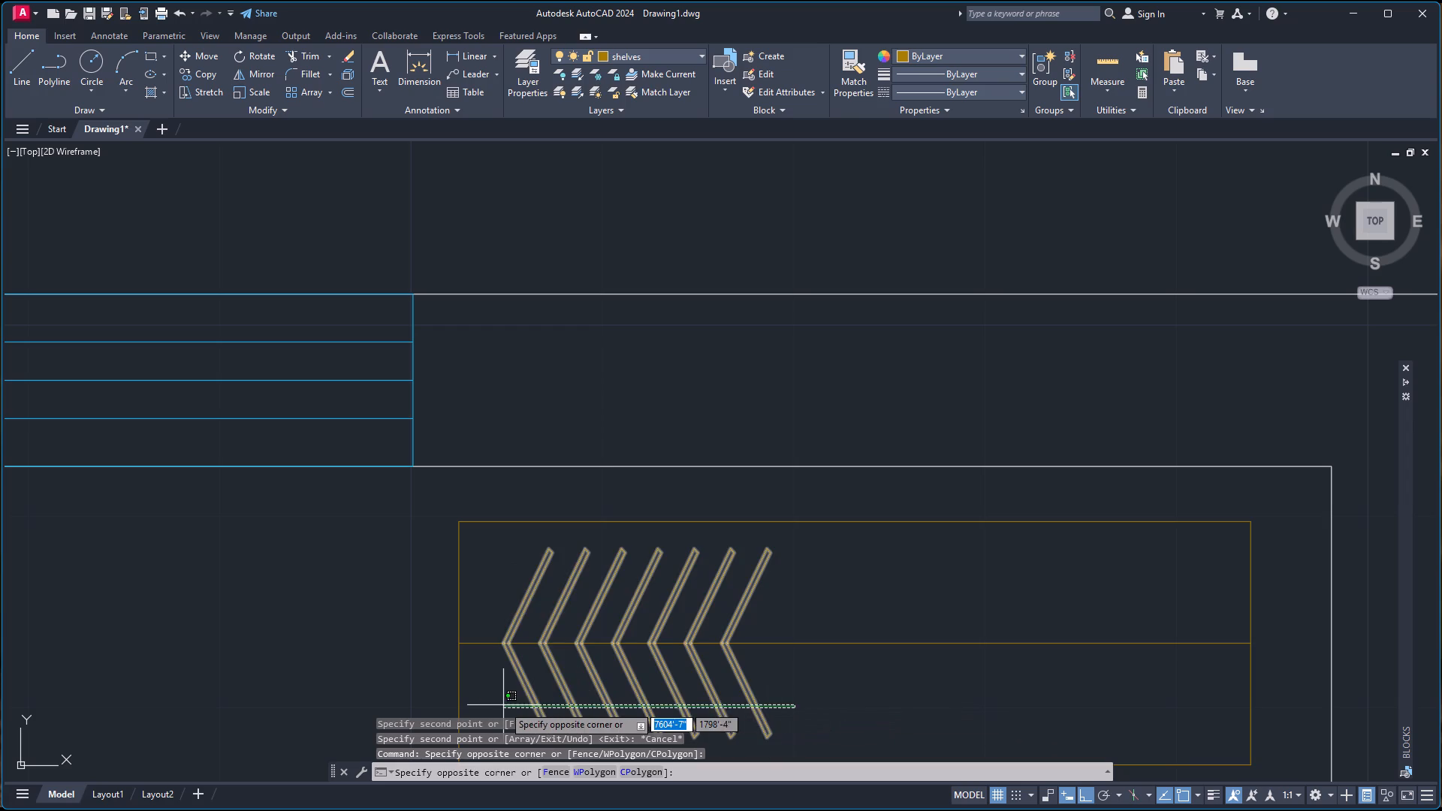
{"action": "left_click", "coordinate": [503, 705]}
{"action": "type", "text": "mi"}
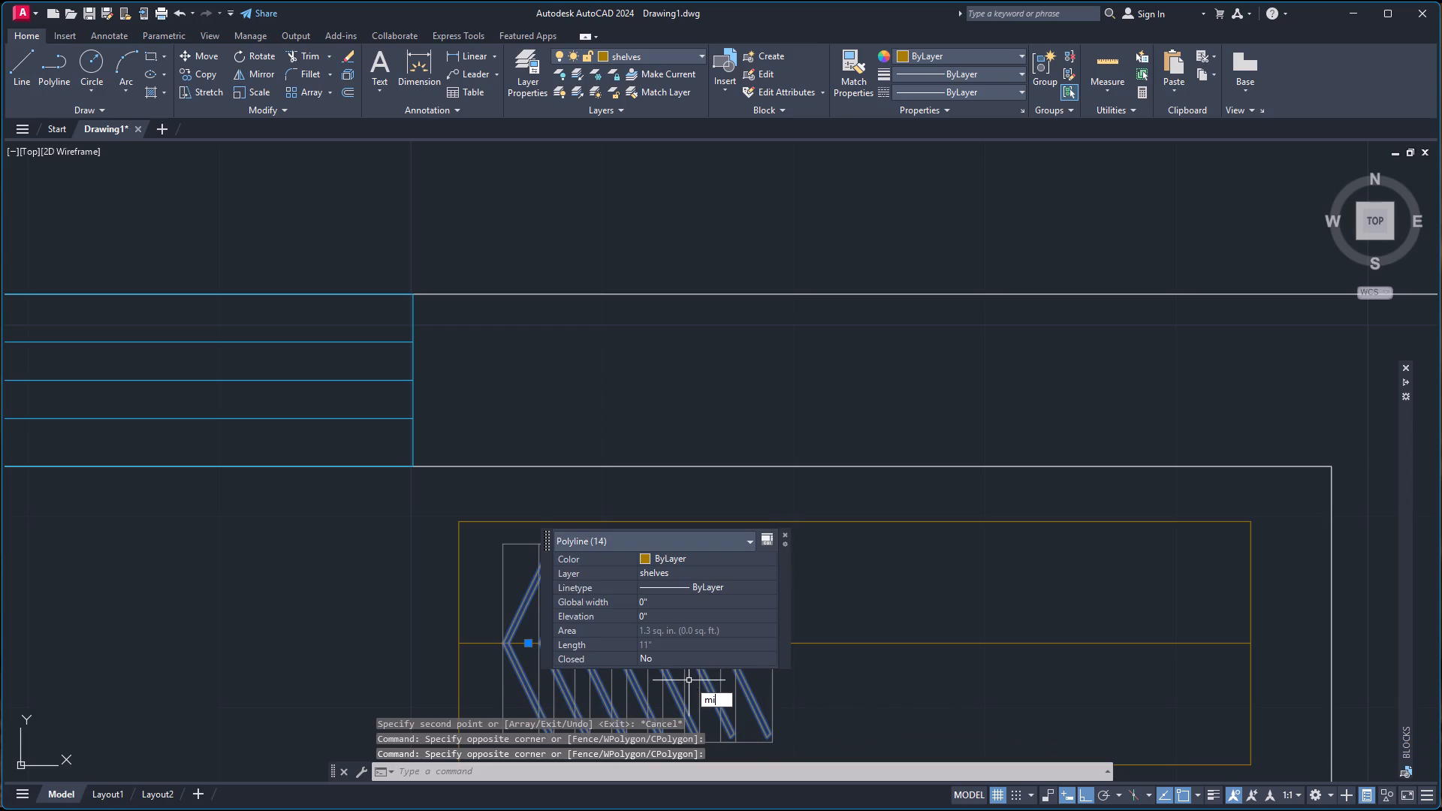
{"action": "key", "text": "Return"}
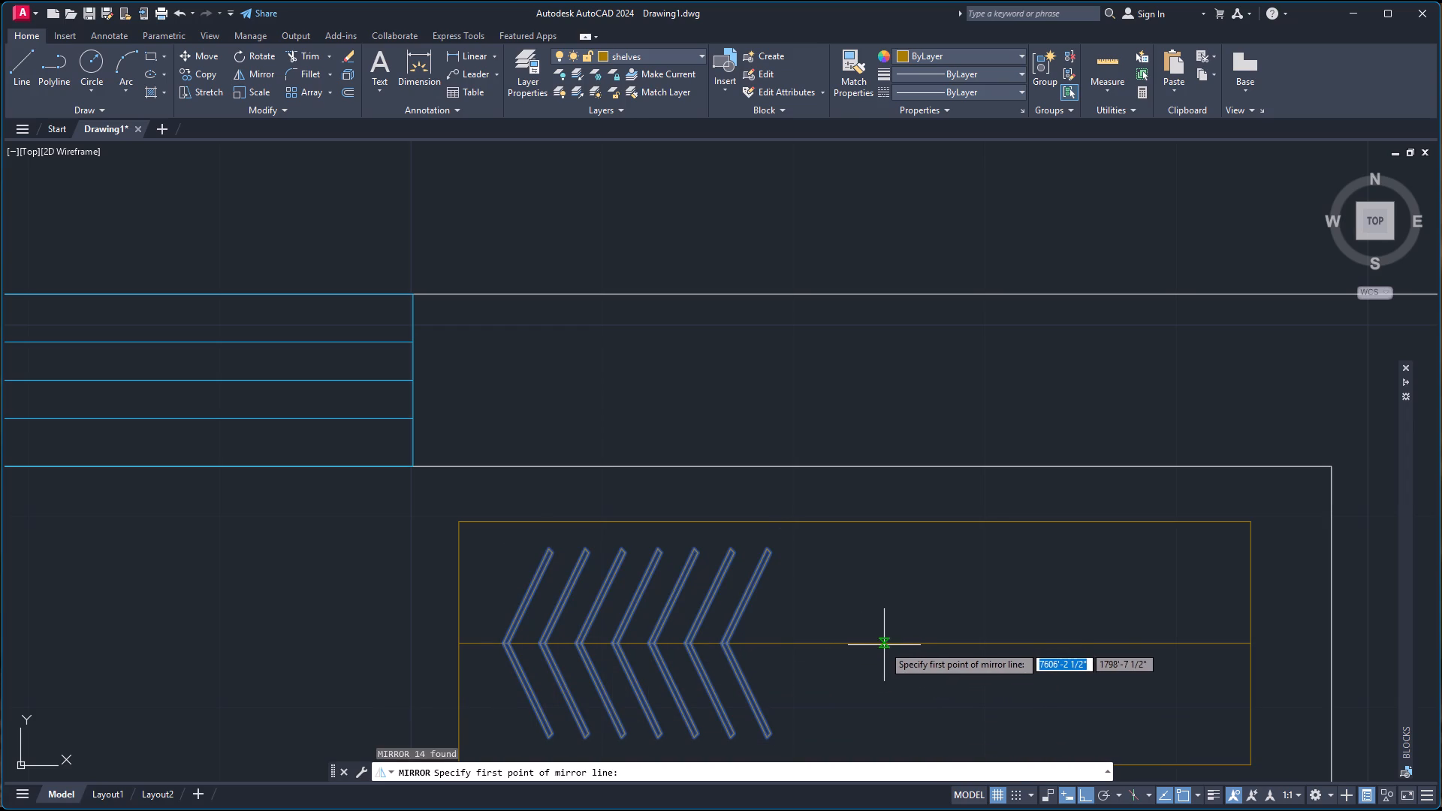
{"action": "left_click", "coordinate": [870, 645]}
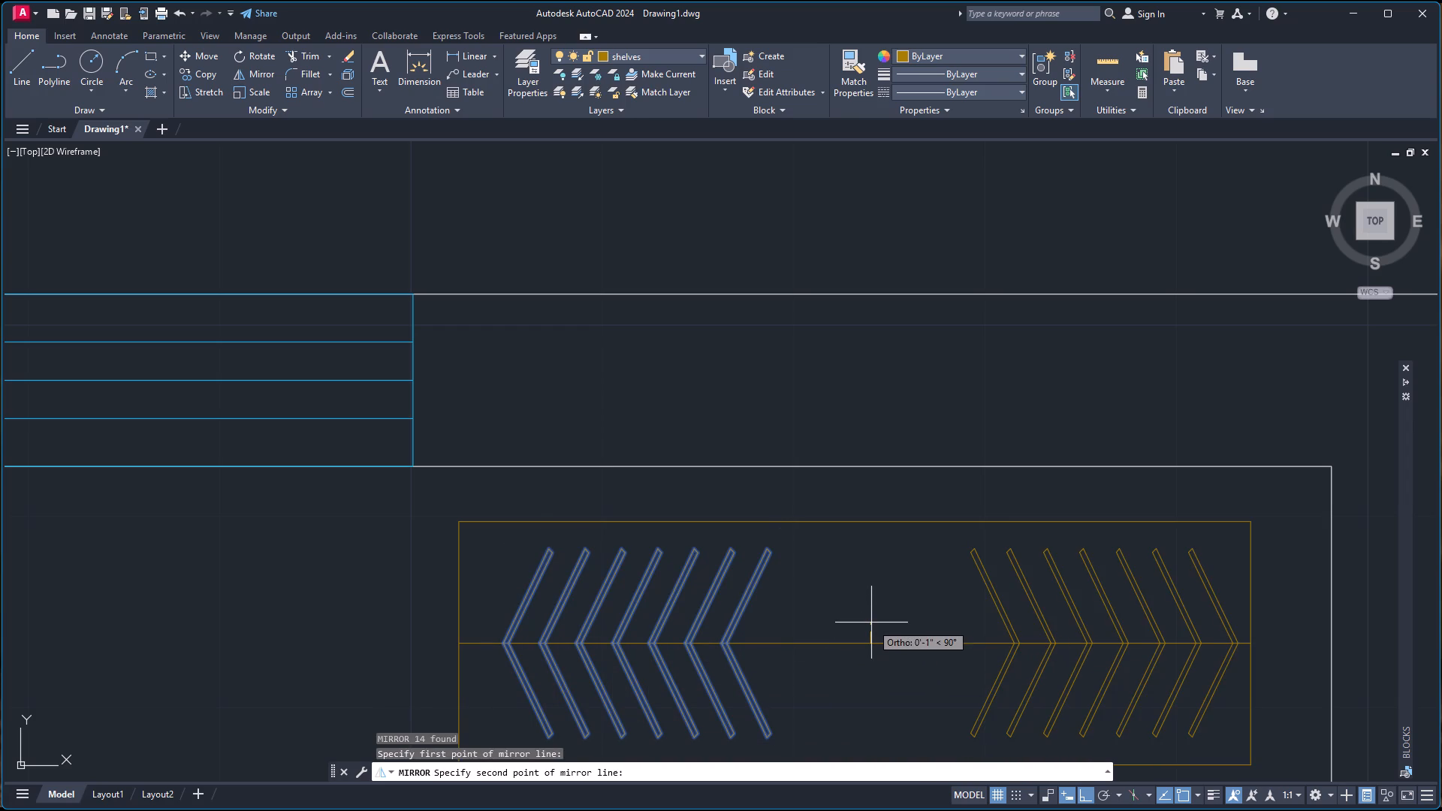
{"action": "left_click", "coordinate": [871, 623]}
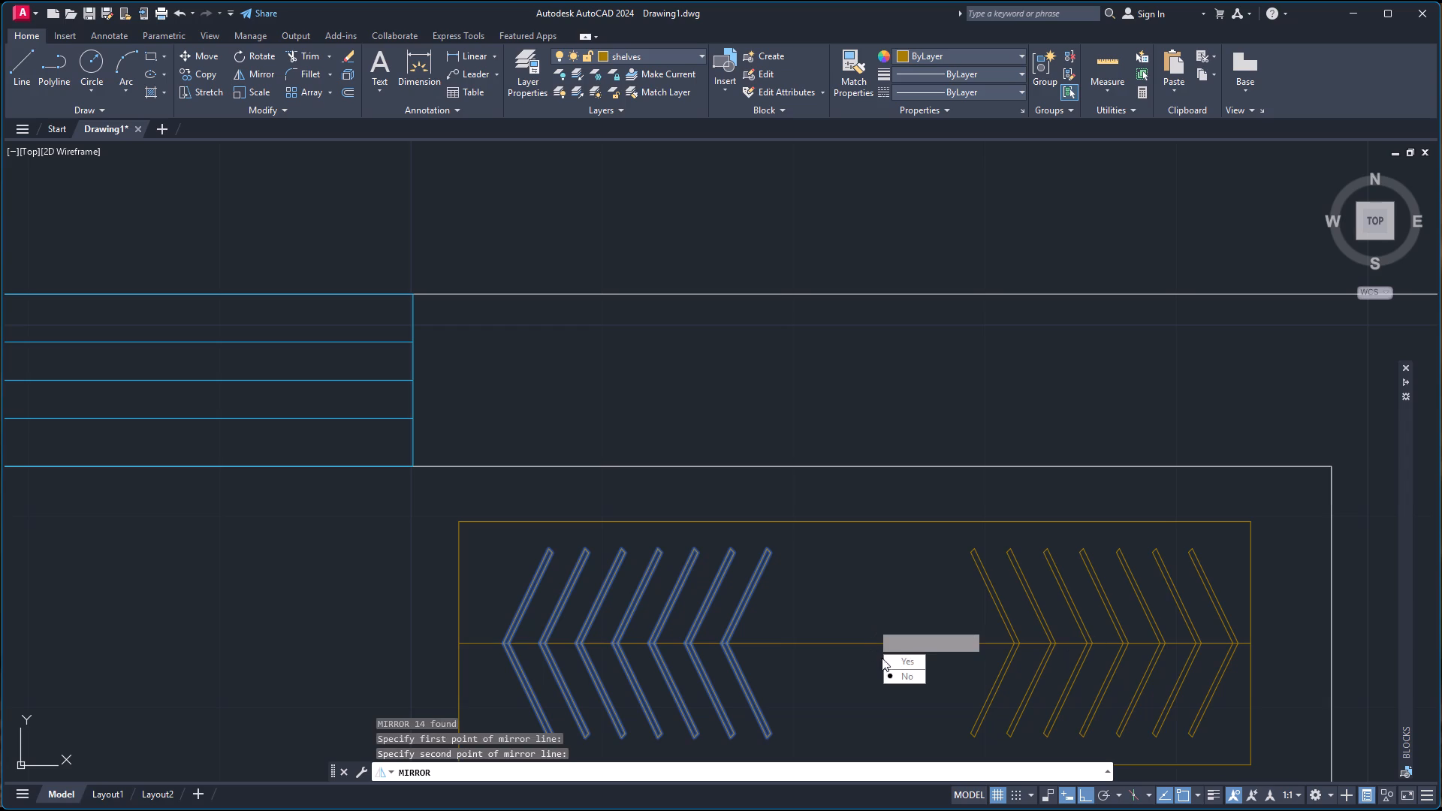
{"action": "left_click", "coordinate": [901, 674]}
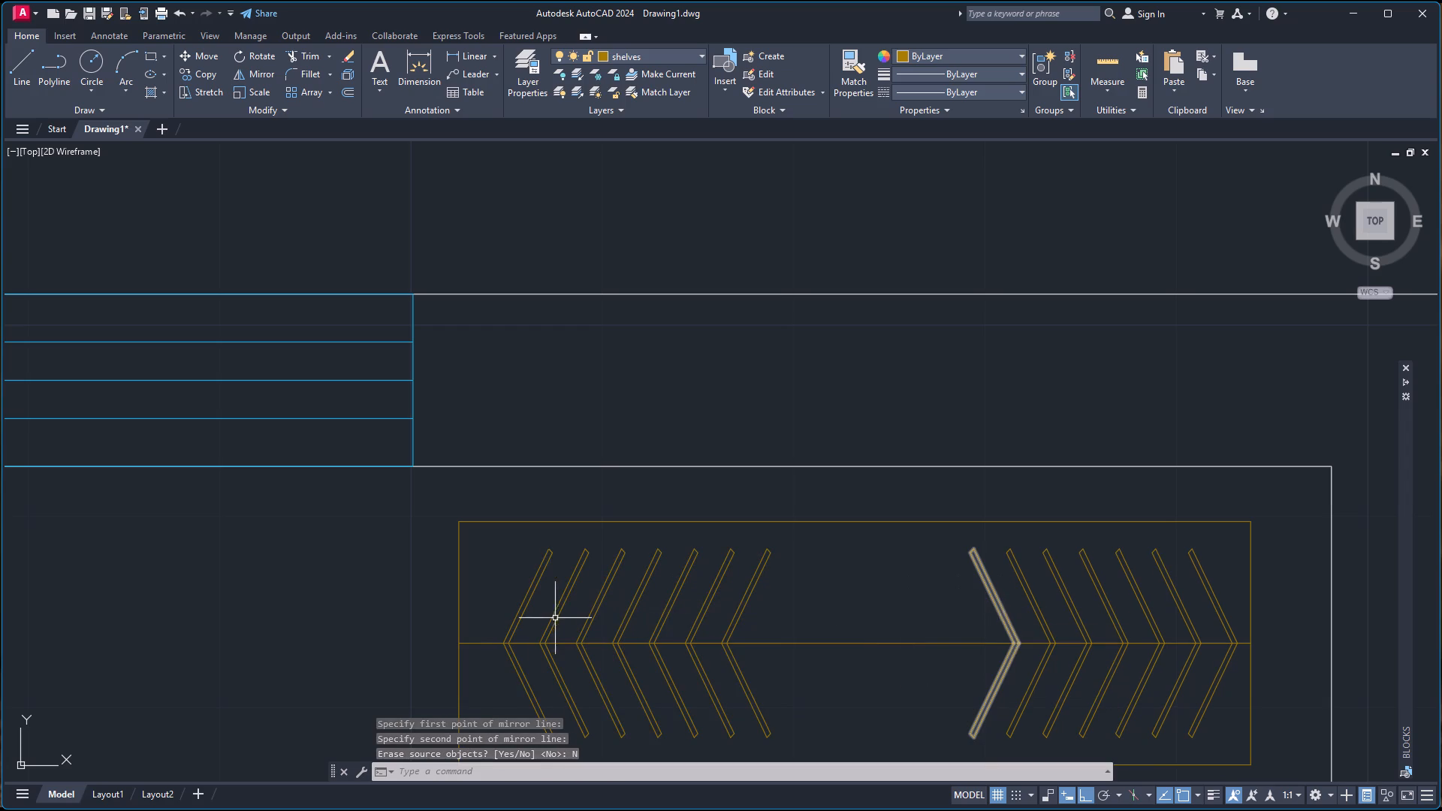
Move the original seven hangers horizontally along the centre line, closer to the wardrobe's left end.
{"action": "left_click", "coordinate": [833, 613]}
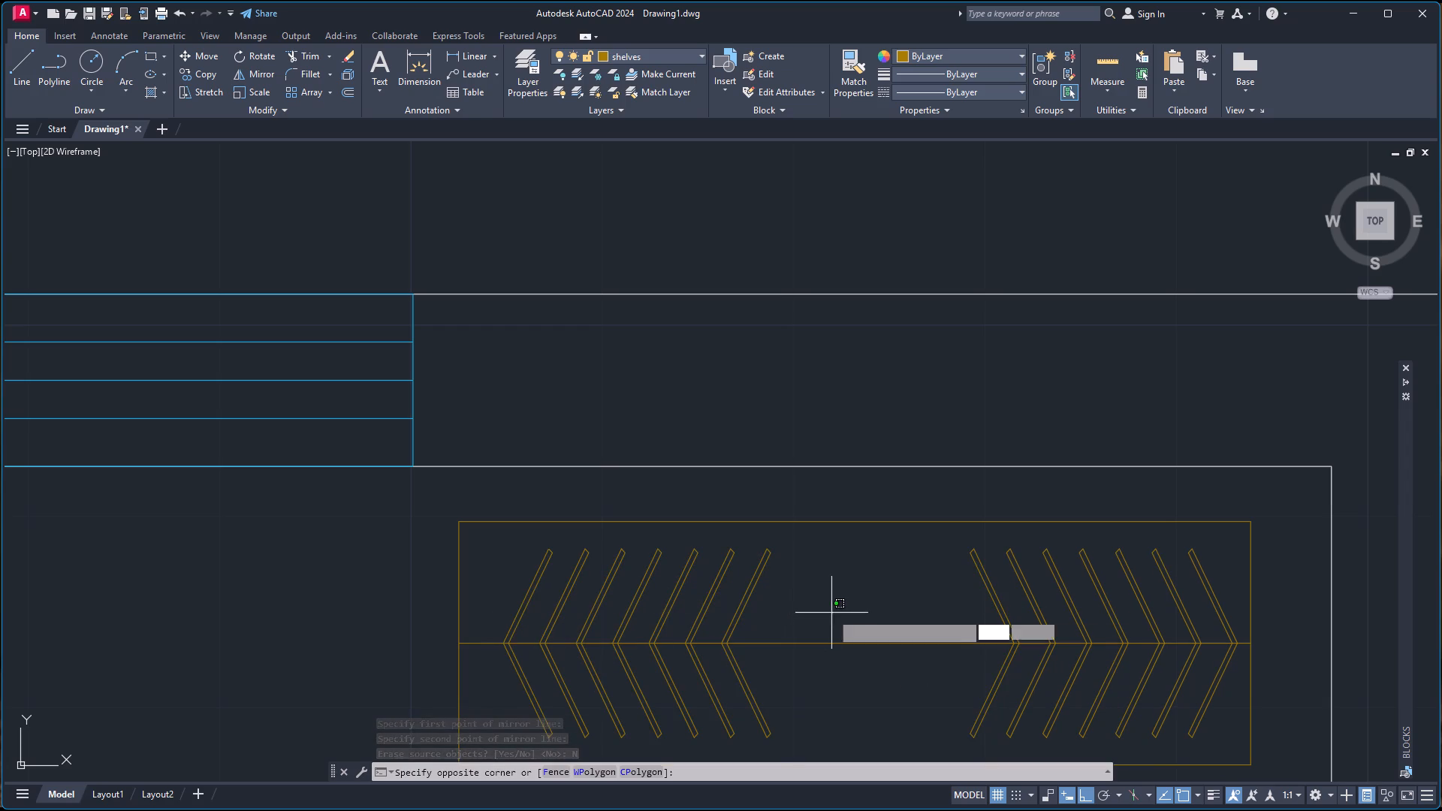
{"action": "left_click", "coordinate": [510, 625]}
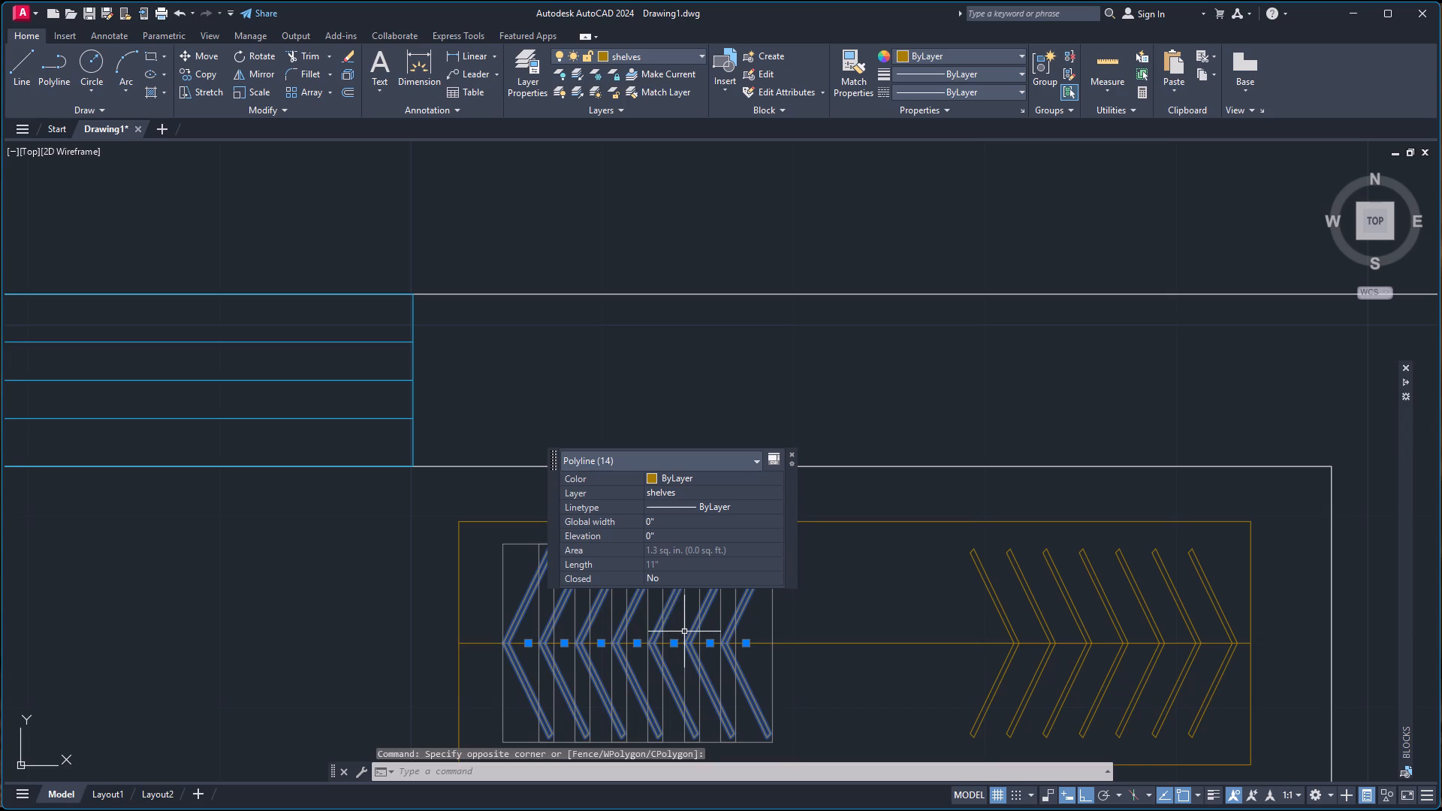
{"action": "key", "text": "m"}
{"action": "key", "text": "Return"}
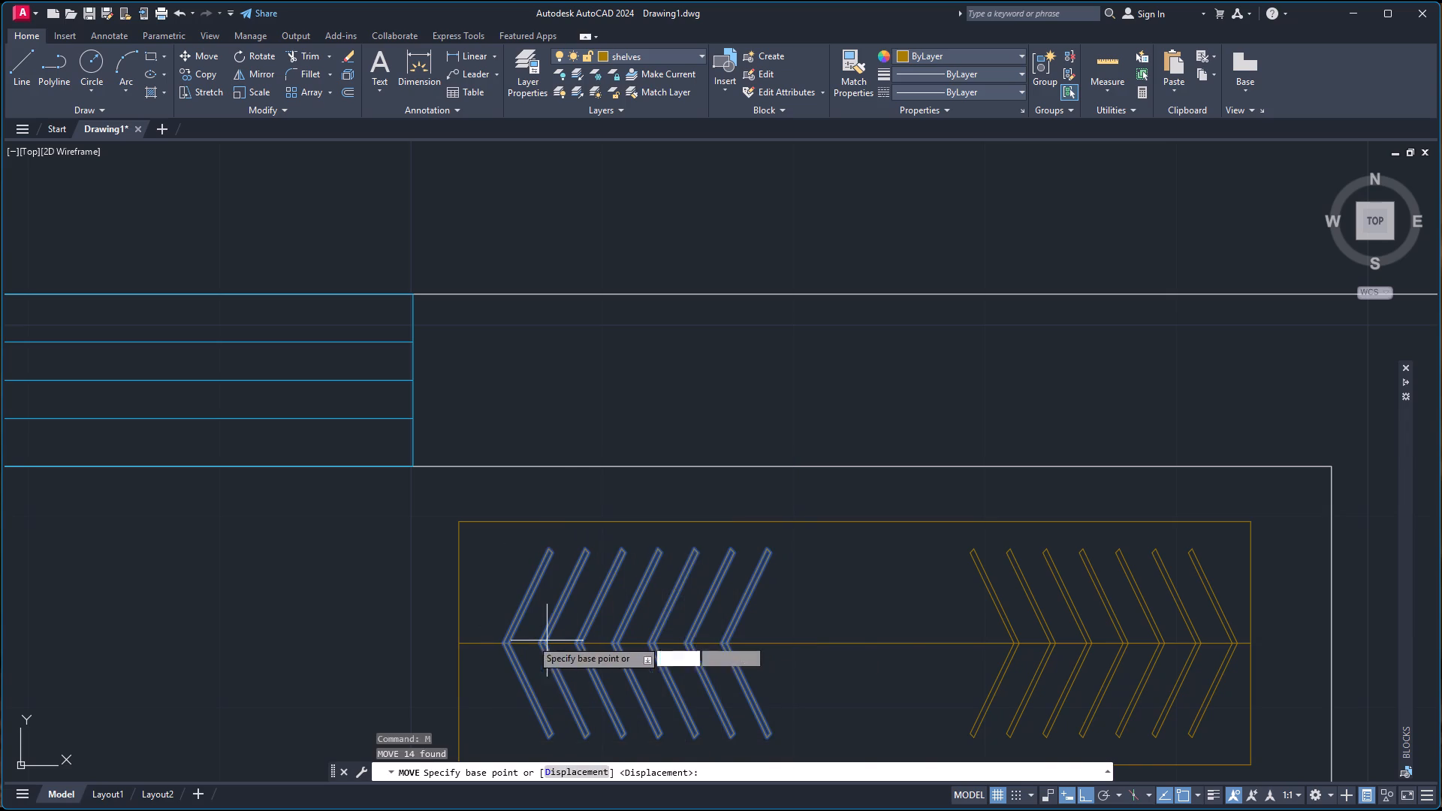
{"action": "scroll", "coordinate": [484, 641], "scroll_direction": "up", "scroll_amount": 3}
{"action": "left_click", "coordinate": [551, 649]}
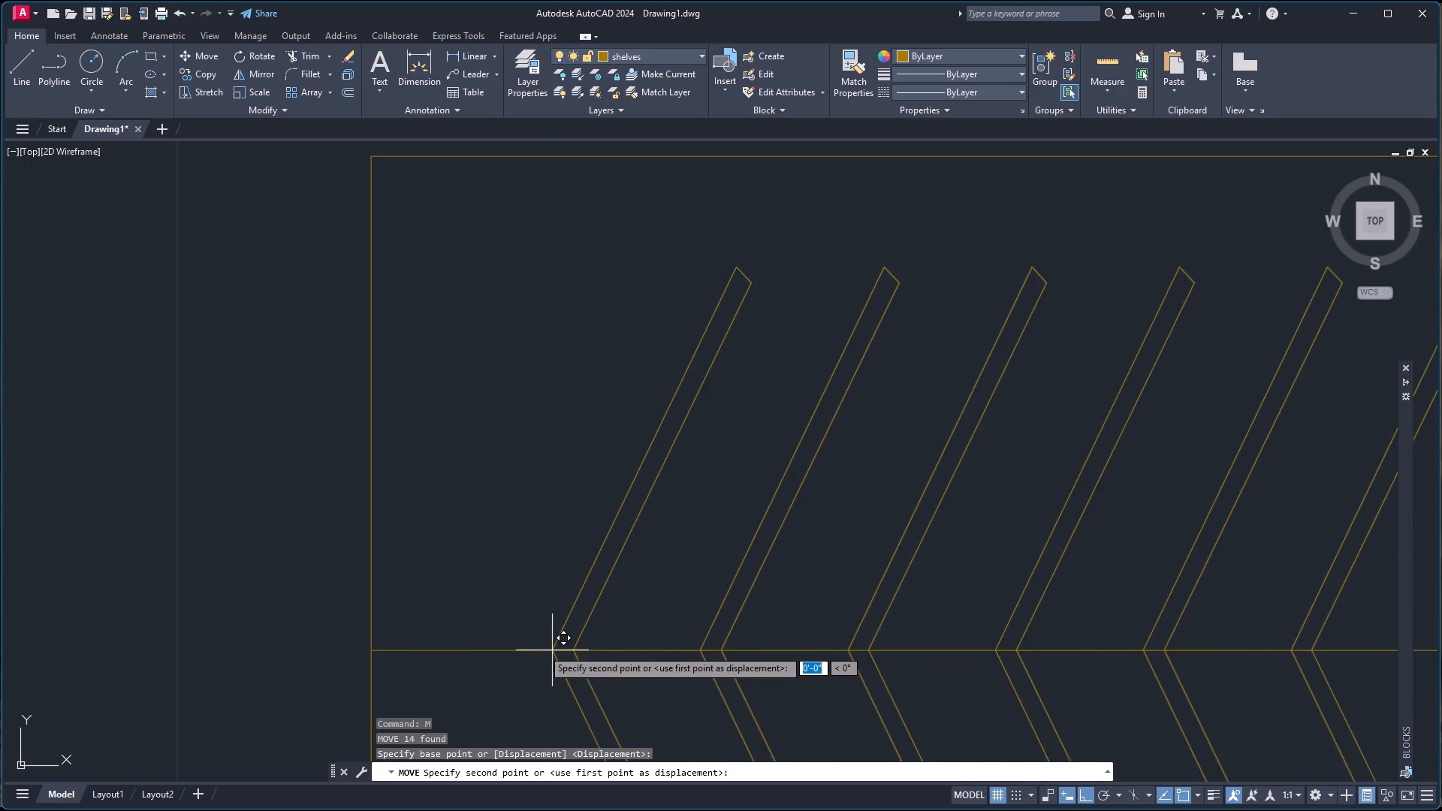
{"action": "left_click", "coordinate": [459, 653]}
Examine the wardrobe's size and placement in relation to the bedroom walls, window and bed.
{"action": "scroll", "coordinate": [642, 615], "scroll_direction": "down", "scroll_amount": 1}
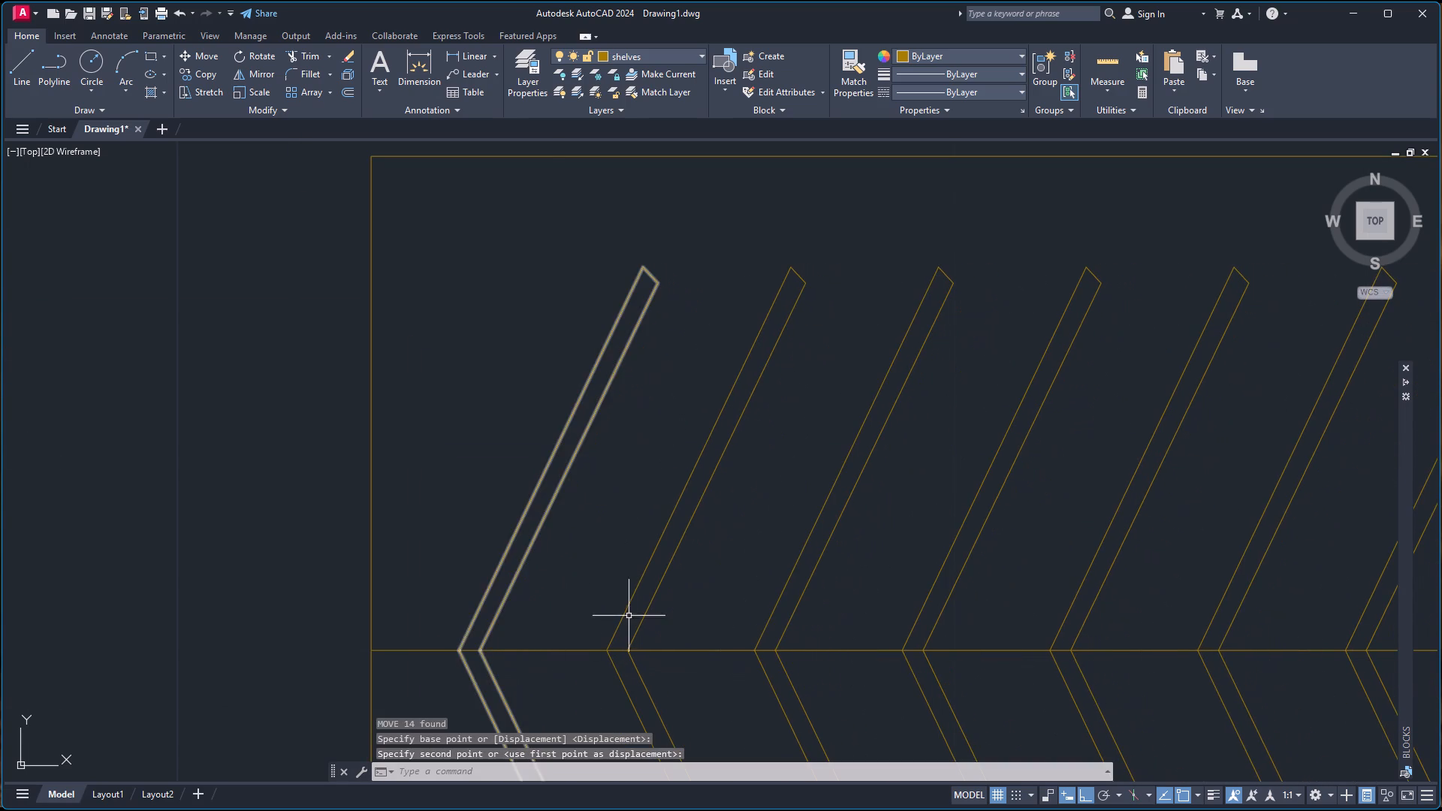
{"action": "scroll", "coordinate": [642, 615], "scroll_direction": "down", "scroll_amount": 2}
{"action": "scroll", "coordinate": [992, 602], "scroll_direction": "down", "scroll_amount": 1}
{"action": "scroll", "coordinate": [1066, 589], "scroll_direction": "down", "scroll_amount": 2}
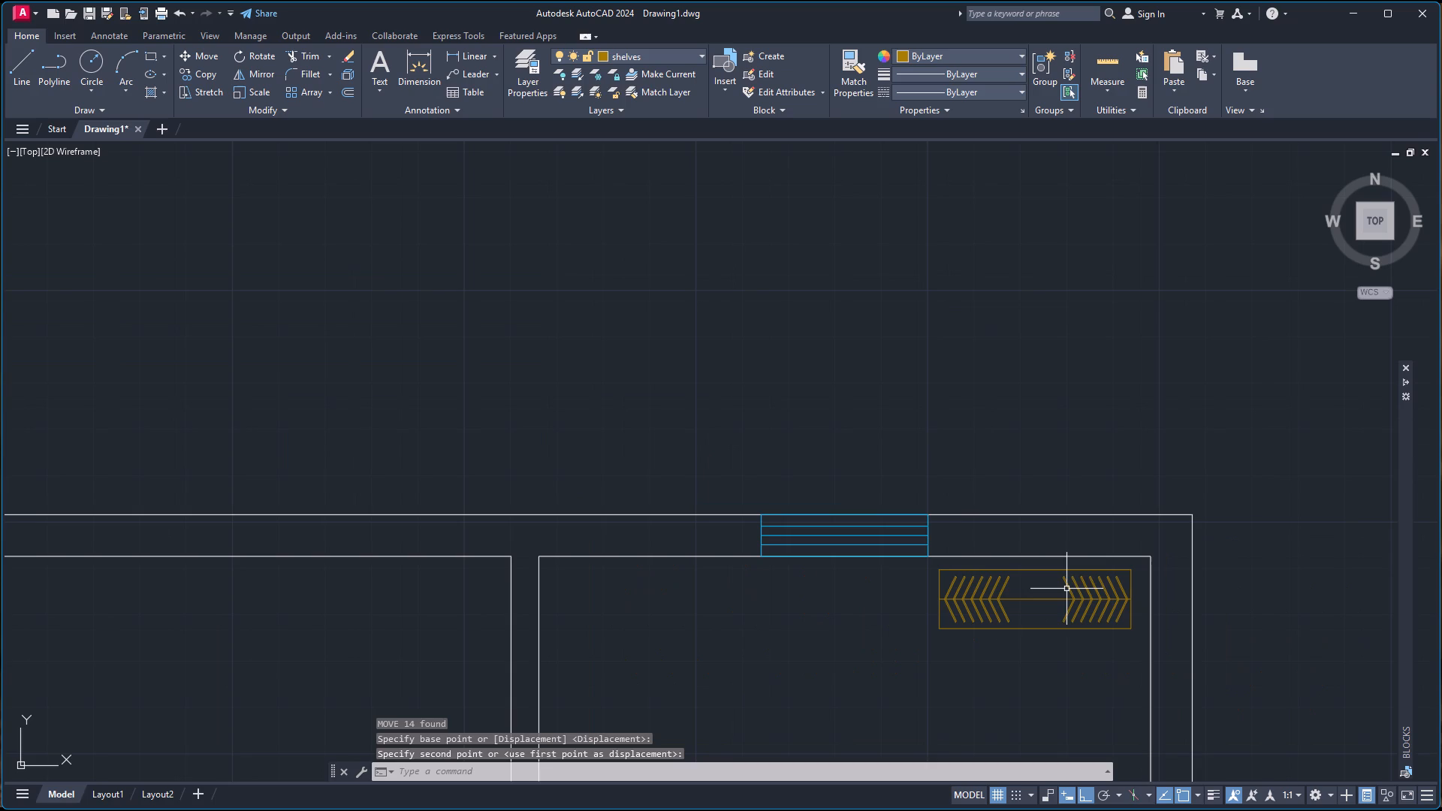
{"action": "scroll", "coordinate": [1104, 607], "scroll_direction": "down", "scroll_amount": 3}
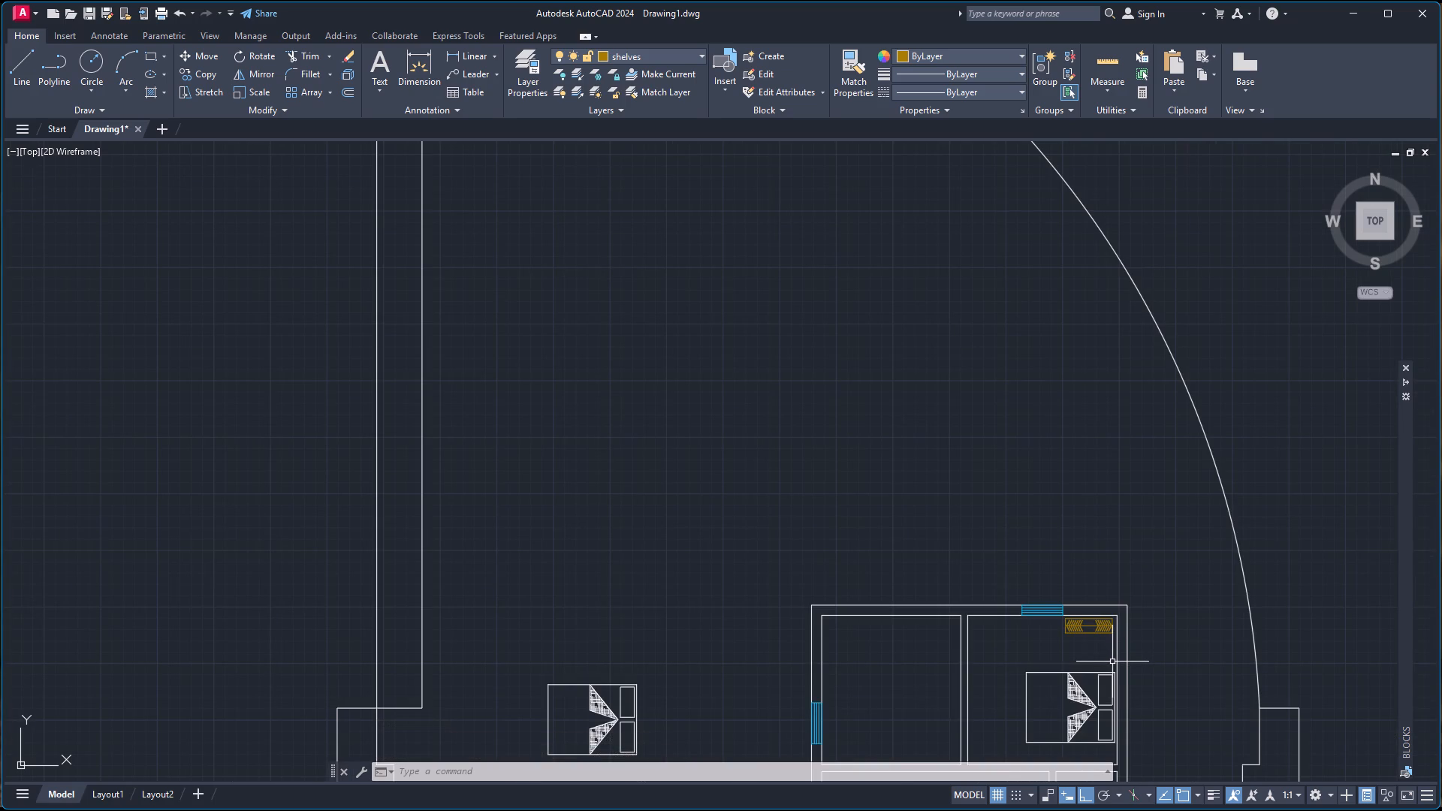
{"action": "scroll", "coordinate": [1112, 662], "scroll_direction": "up", "scroll_amount": 3}
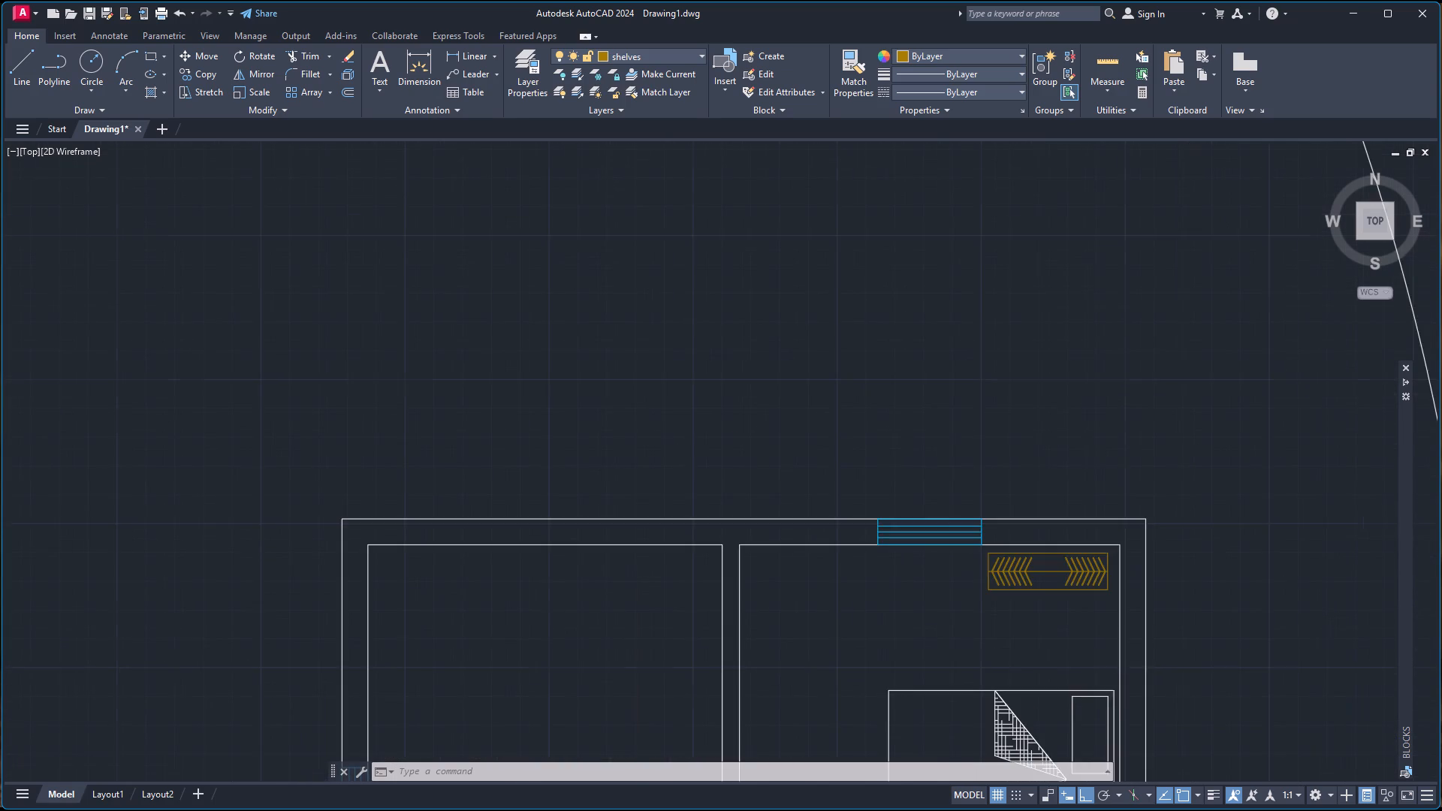
{"action": "scroll", "coordinate": [1109, 656], "scroll_direction": "up", "scroll_amount": 1}
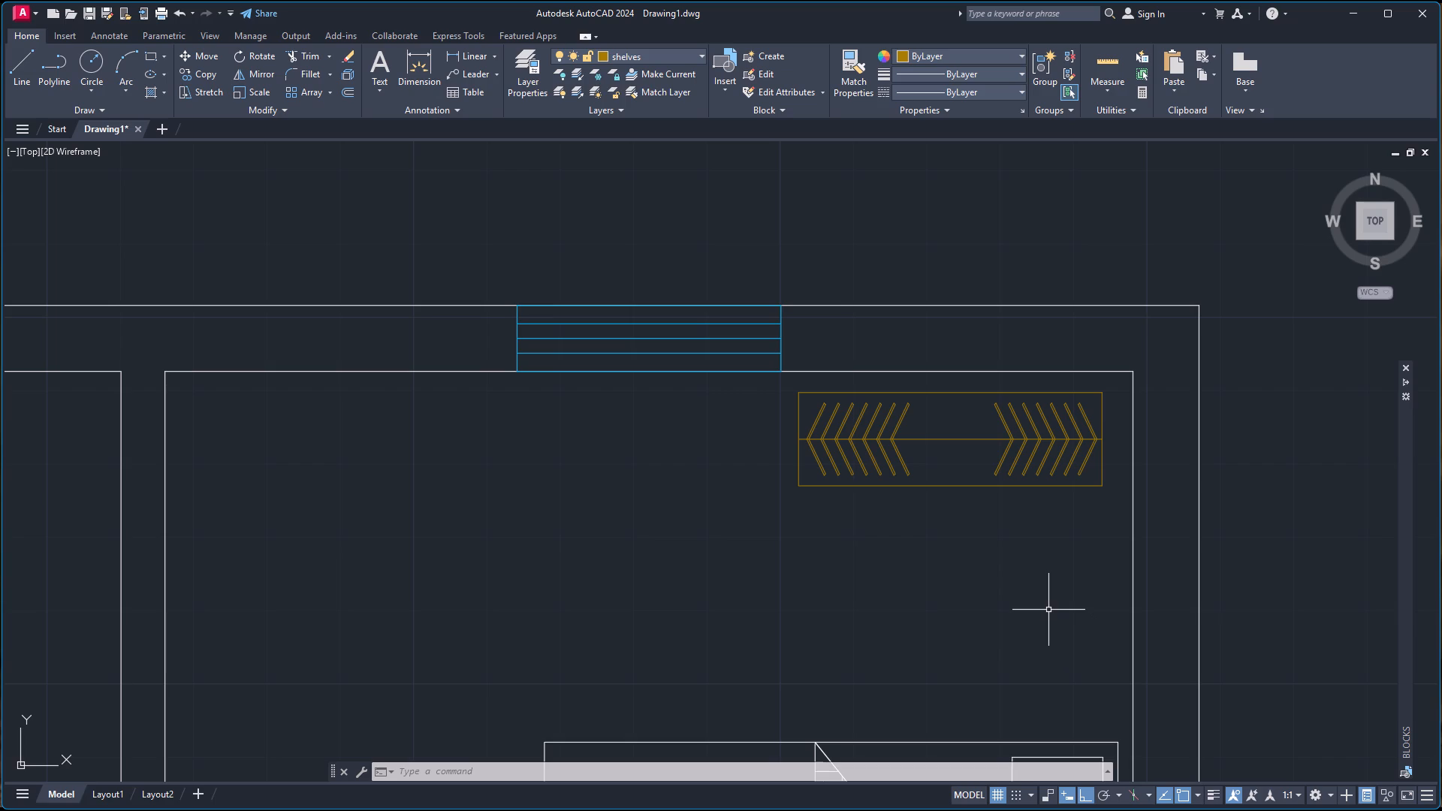
{"action": "scroll", "coordinate": [1048, 609], "scroll_direction": "down", "scroll_amount": 5}
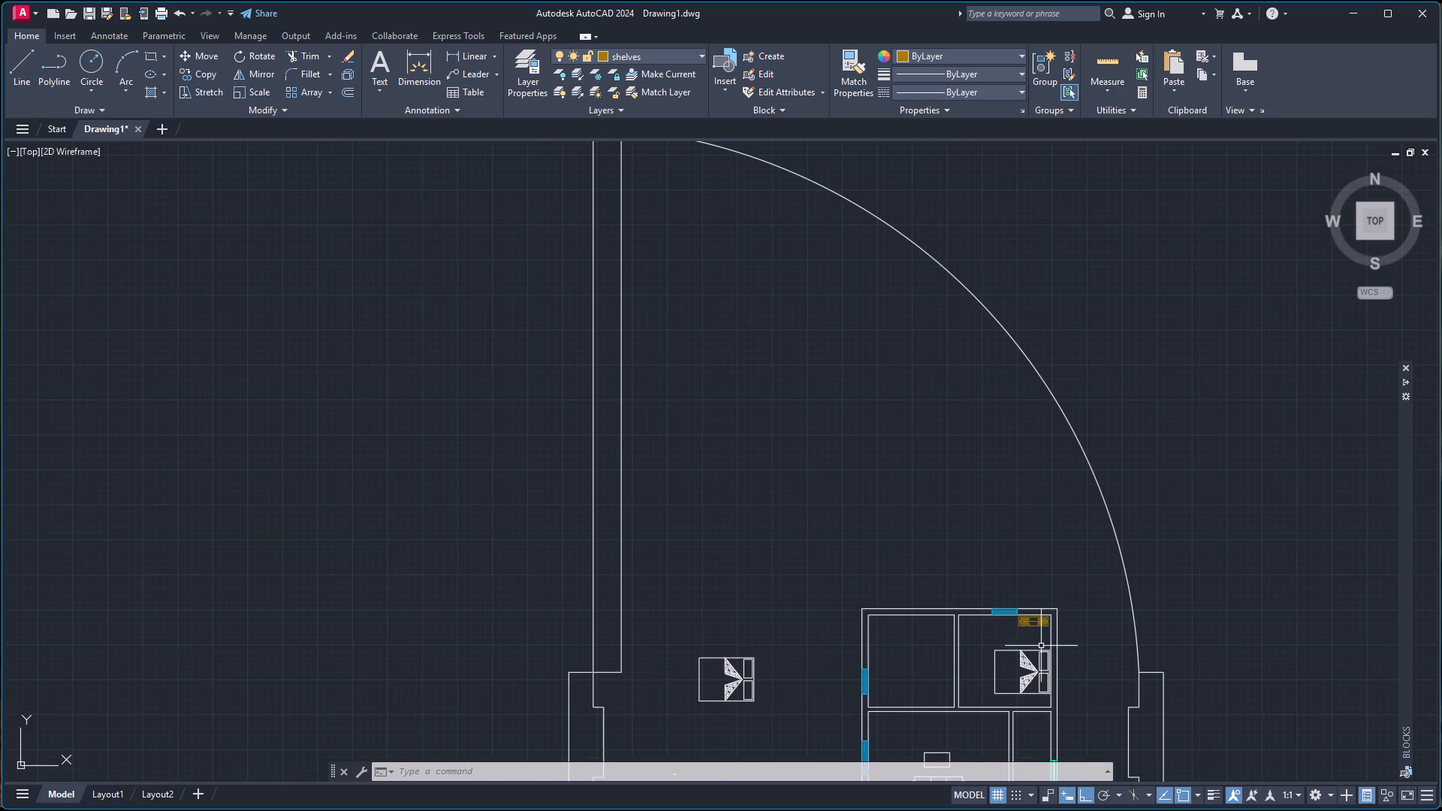
{"action": "scroll", "coordinate": [1038, 660], "scroll_direction": "up", "scroll_amount": 4}
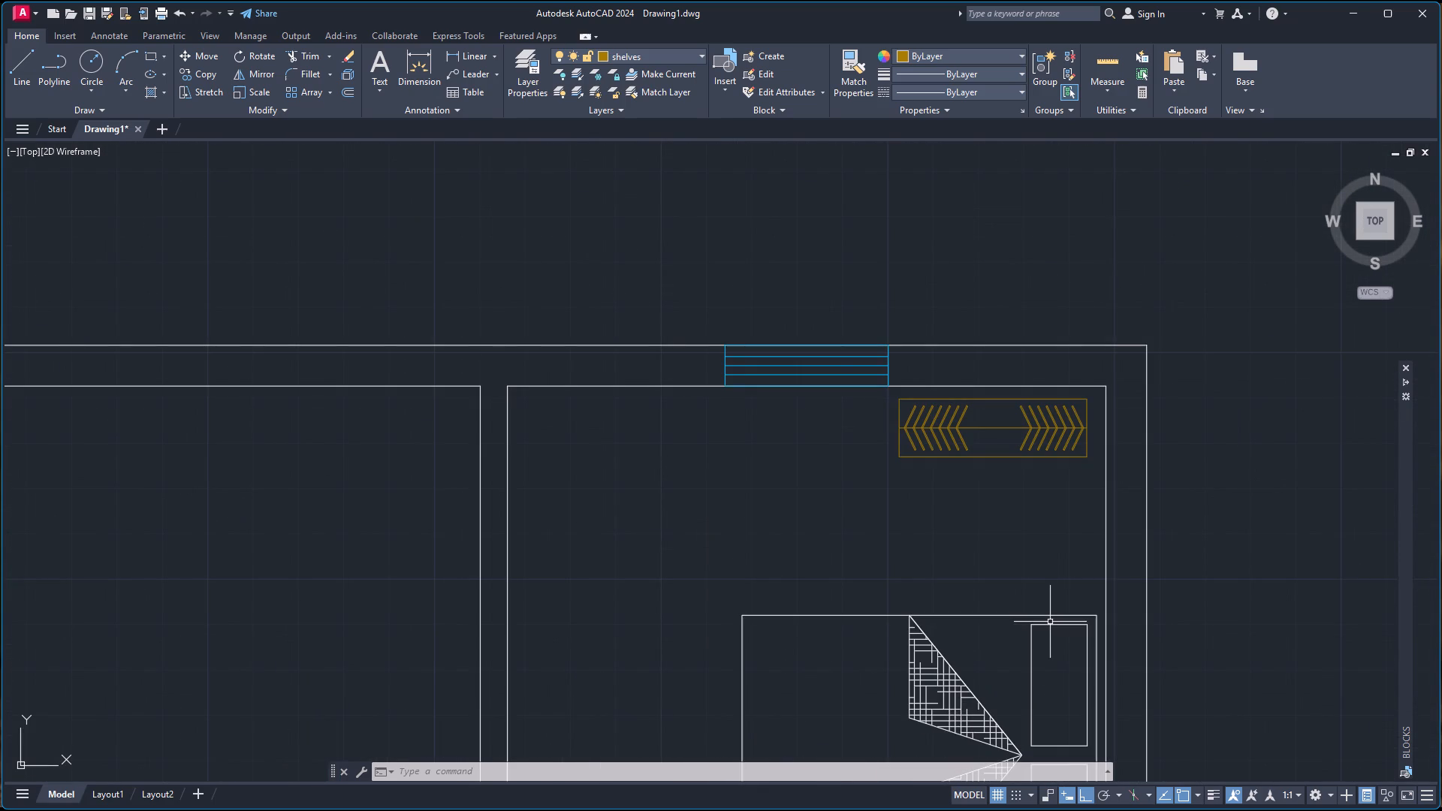
Scale down the bed in the upper-right bedroom about a point on its headboard edge, using a scale distance of about 2'-10".
{"action": "left_click", "coordinate": [1052, 617]}
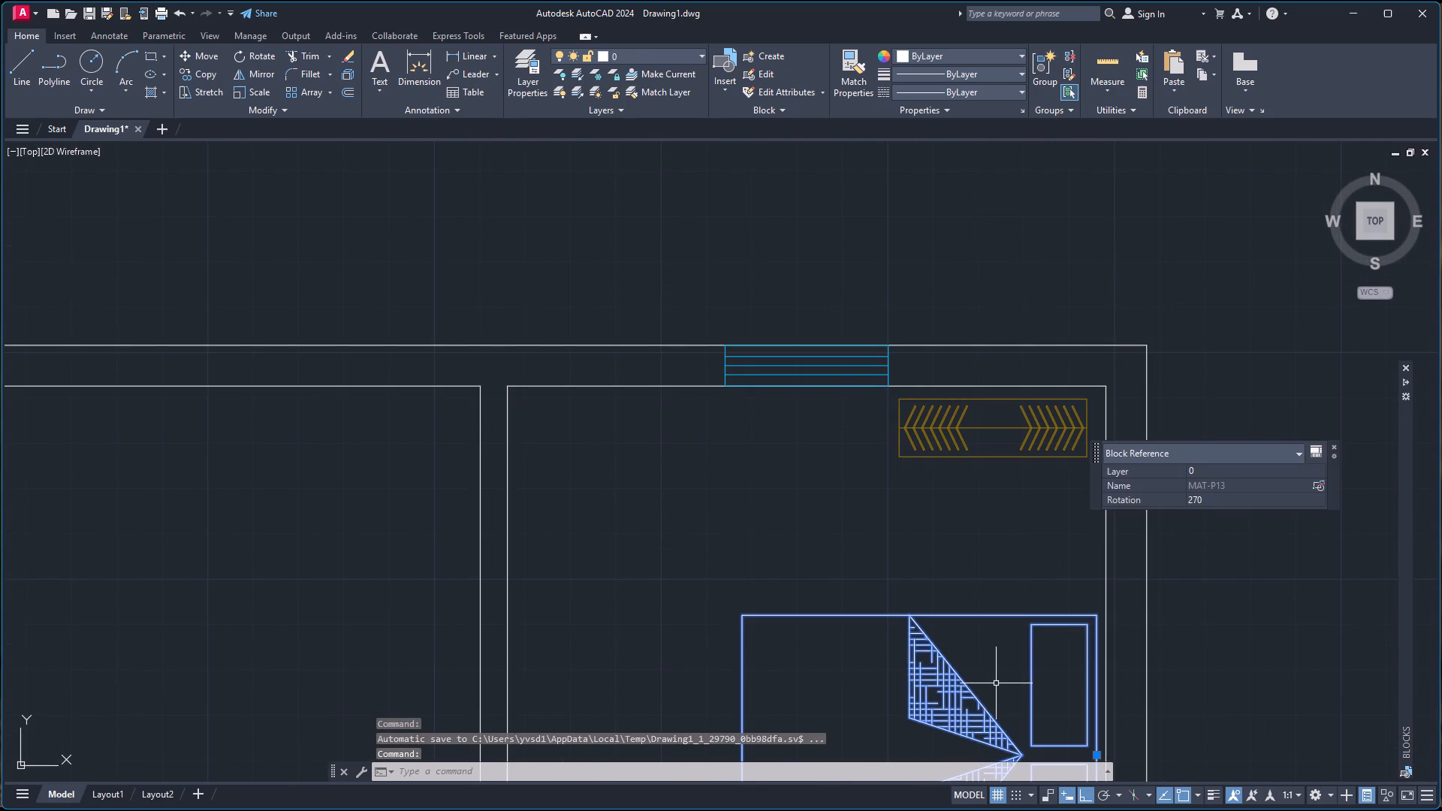
{"action": "type", "text": "sc"}
{"action": "key", "text": "Return"}
{"action": "scroll", "coordinate": [1036, 698], "scroll_direction": "down", "scroll_amount": 5}
{"action": "scroll", "coordinate": [1054, 731], "scroll_direction": "up", "scroll_amount": 3}
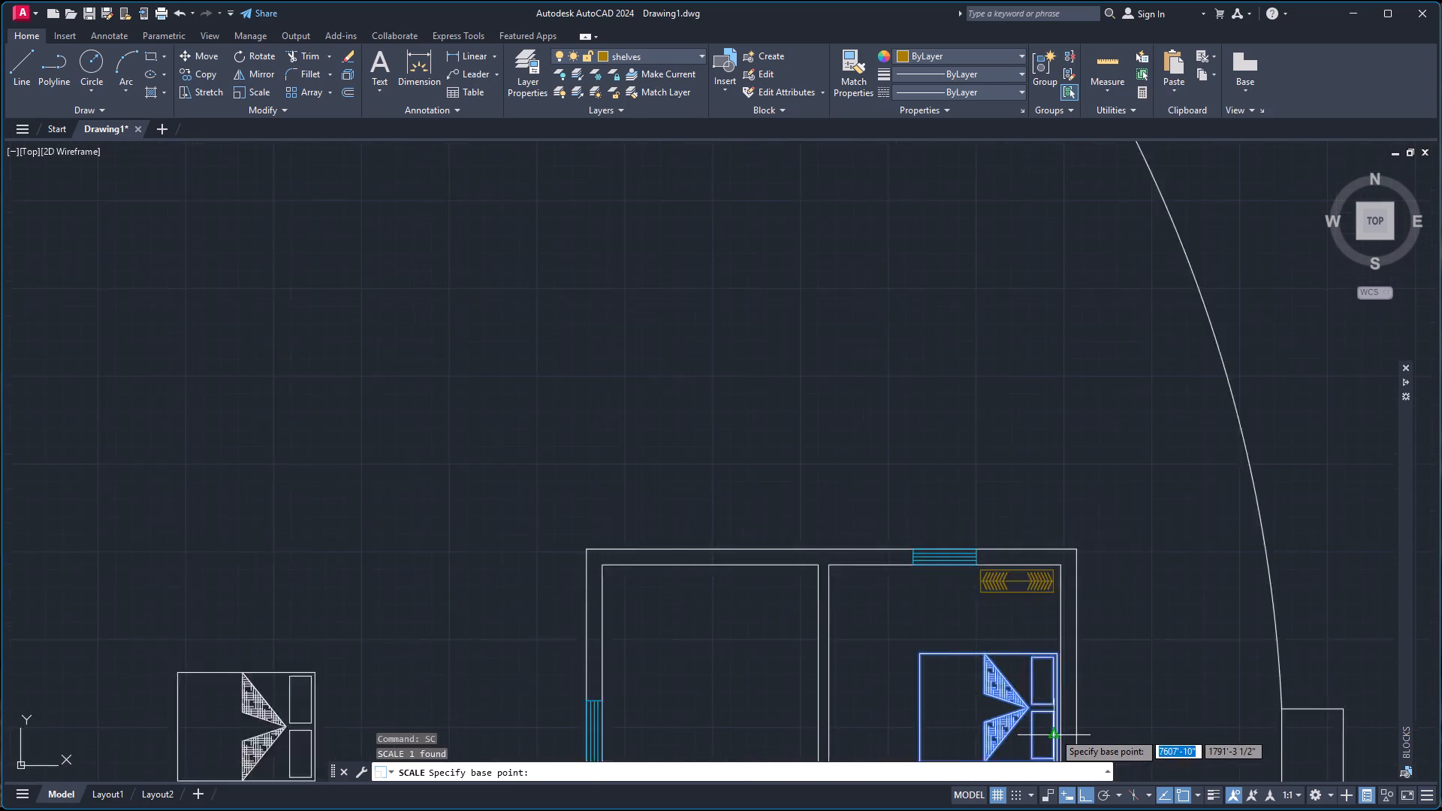
{"action": "scroll", "coordinate": [1054, 732], "scroll_direction": "up", "scroll_amount": 4}
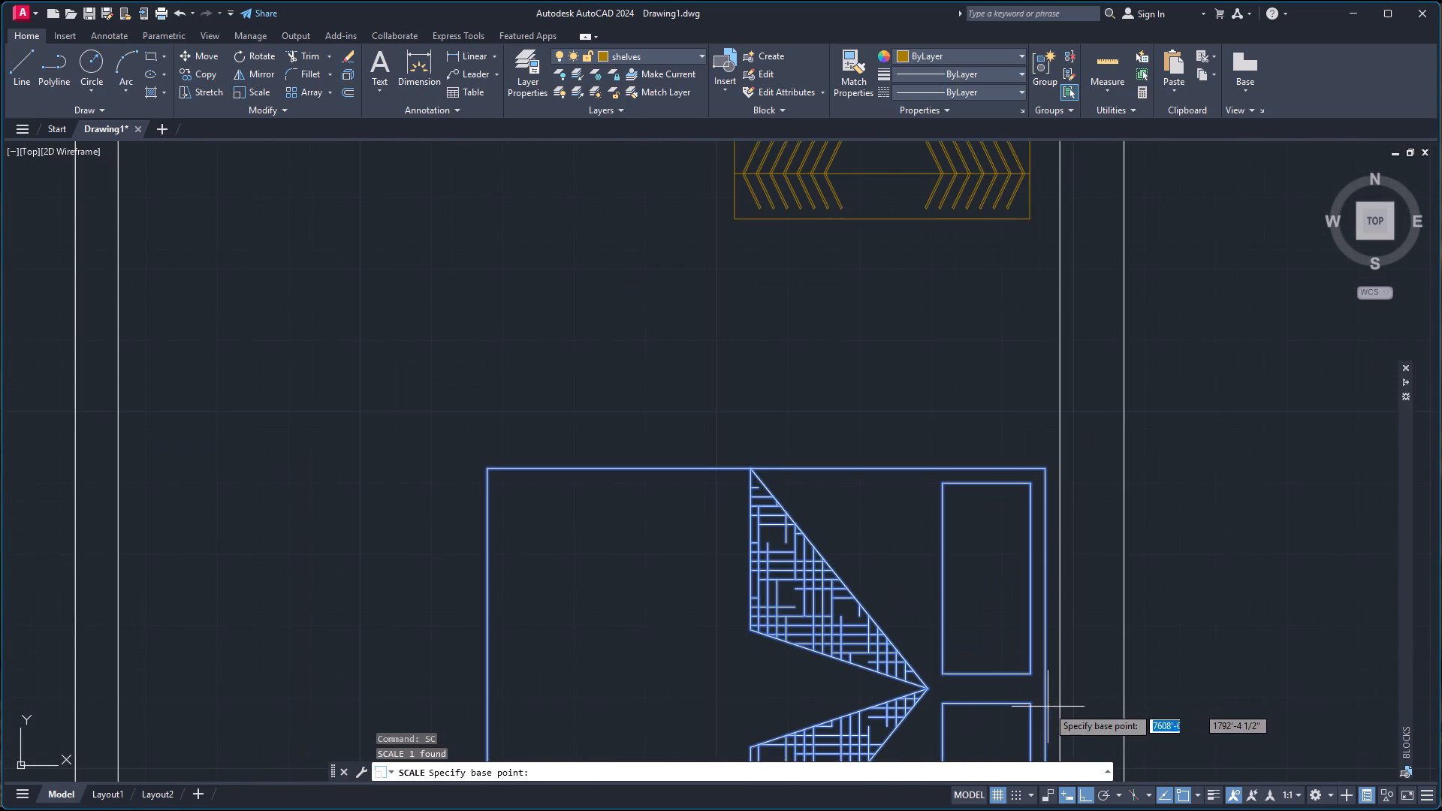
{"action": "left_click", "coordinate": [1045, 706]}
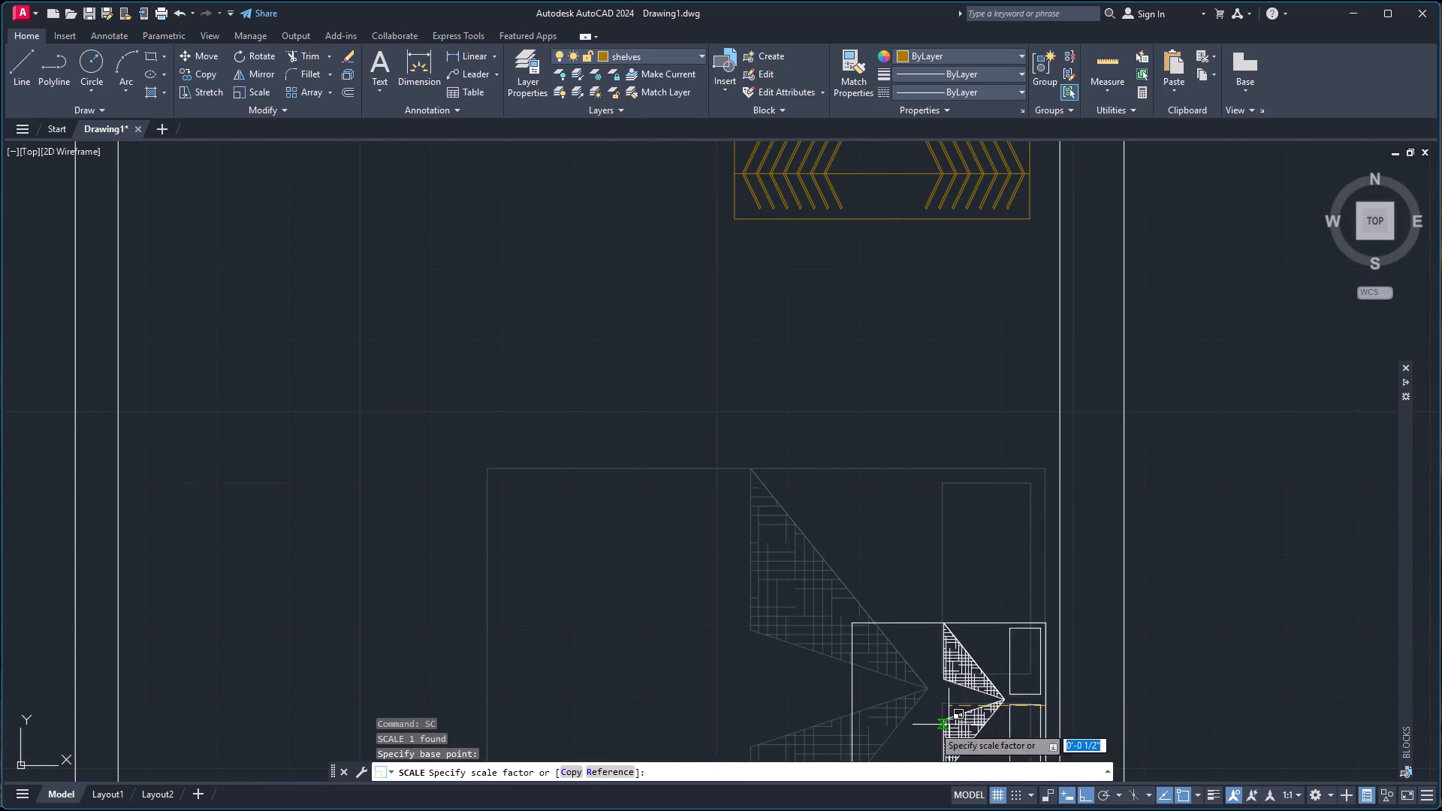
{"action": "left_click", "coordinate": [803, 698]}
Open the definition of the tiny armchair block outside the floor plan in the Block Editor.
{"action": "scroll", "coordinate": [840, 696], "scroll_direction": "down", "scroll_amount": 4}
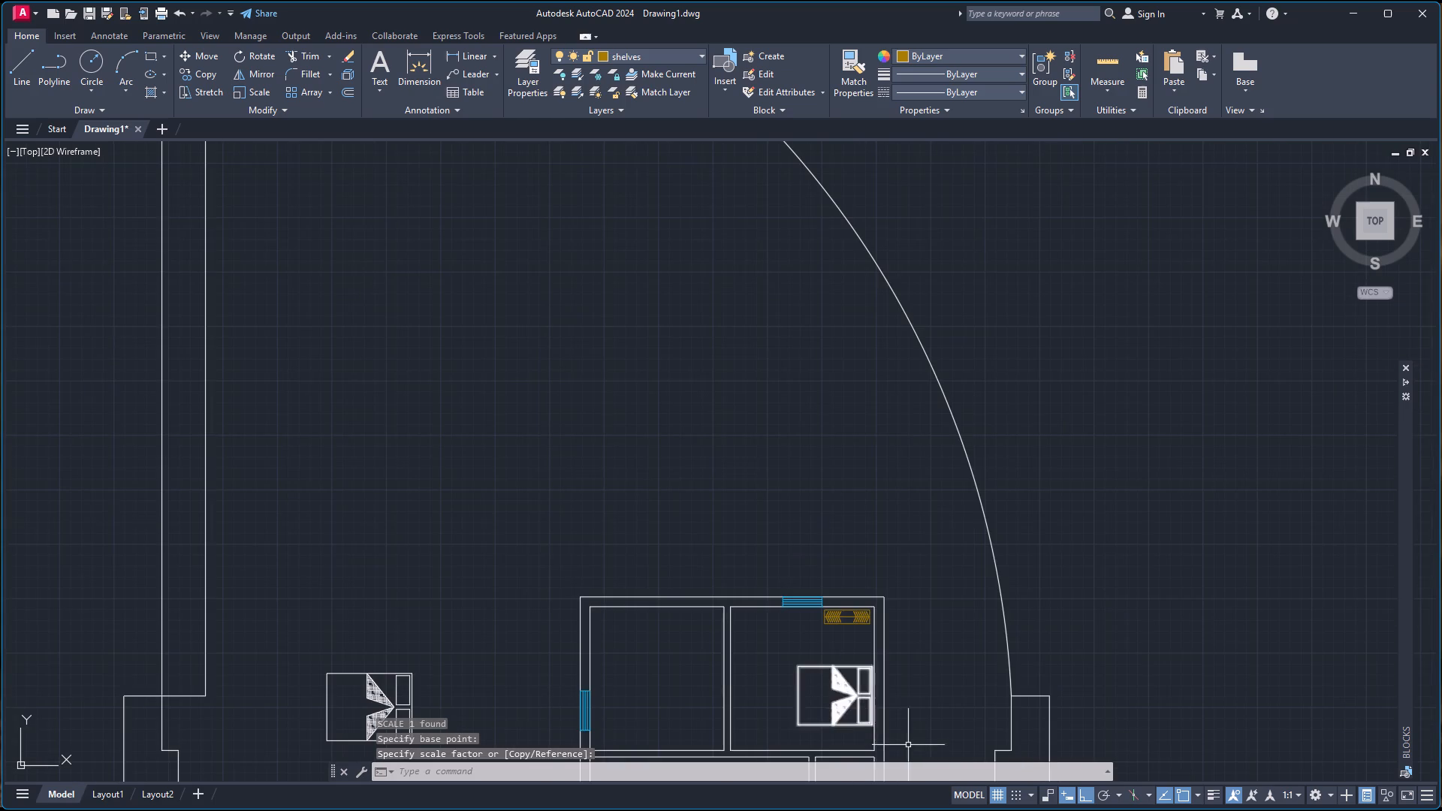
{"action": "scroll", "coordinate": [934, 738], "scroll_direction": "down", "scroll_amount": 2}
{"action": "scroll", "coordinate": [1003, 623], "scroll_direction": "down", "scroll_amount": 4}
{"action": "scroll", "coordinate": [1005, 674], "scroll_direction": "up", "scroll_amount": 3}
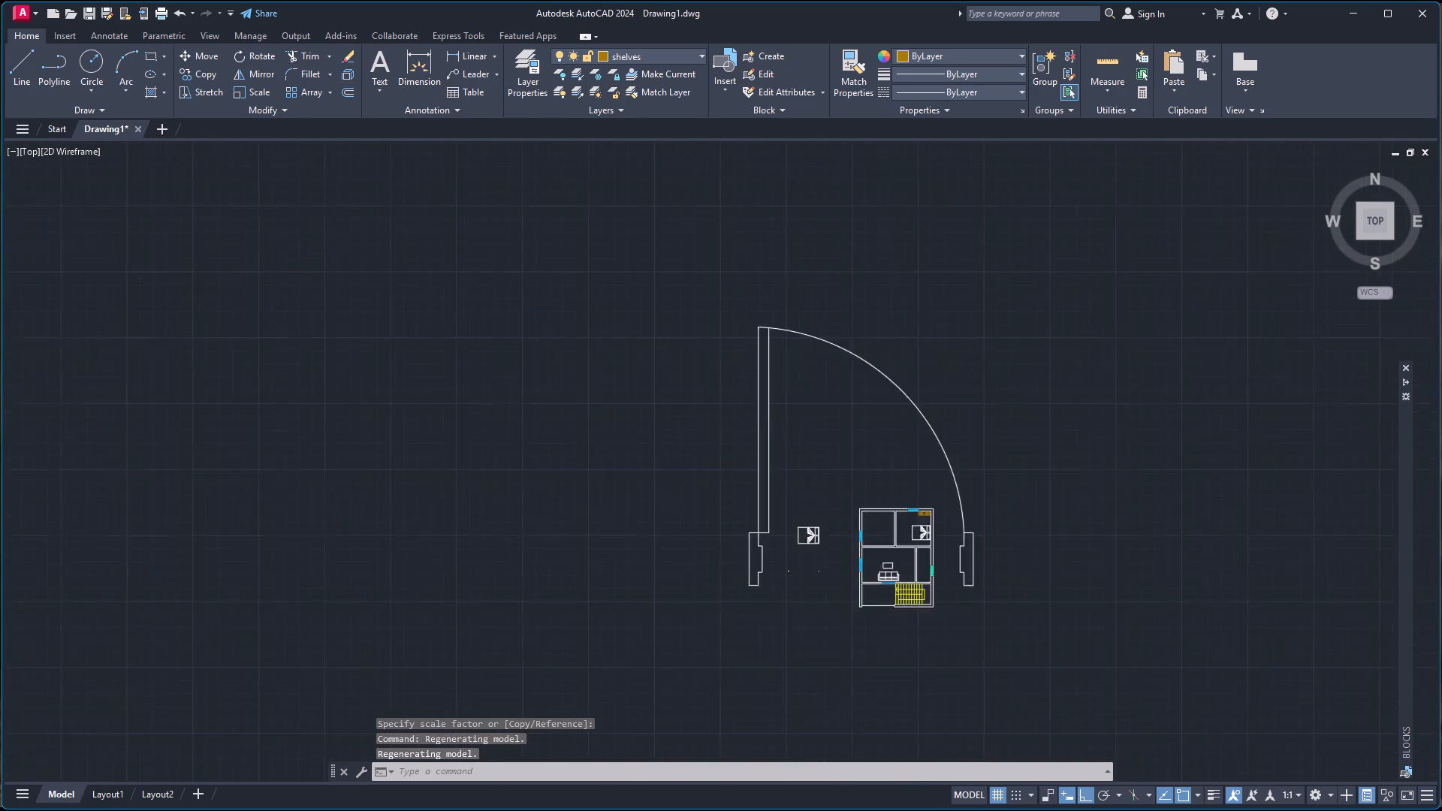
{"action": "scroll", "coordinate": [997, 659], "scroll_direction": "up", "scroll_amount": 2}
{"action": "scroll", "coordinate": [792, 418], "scroll_direction": "up", "scroll_amount": 2}
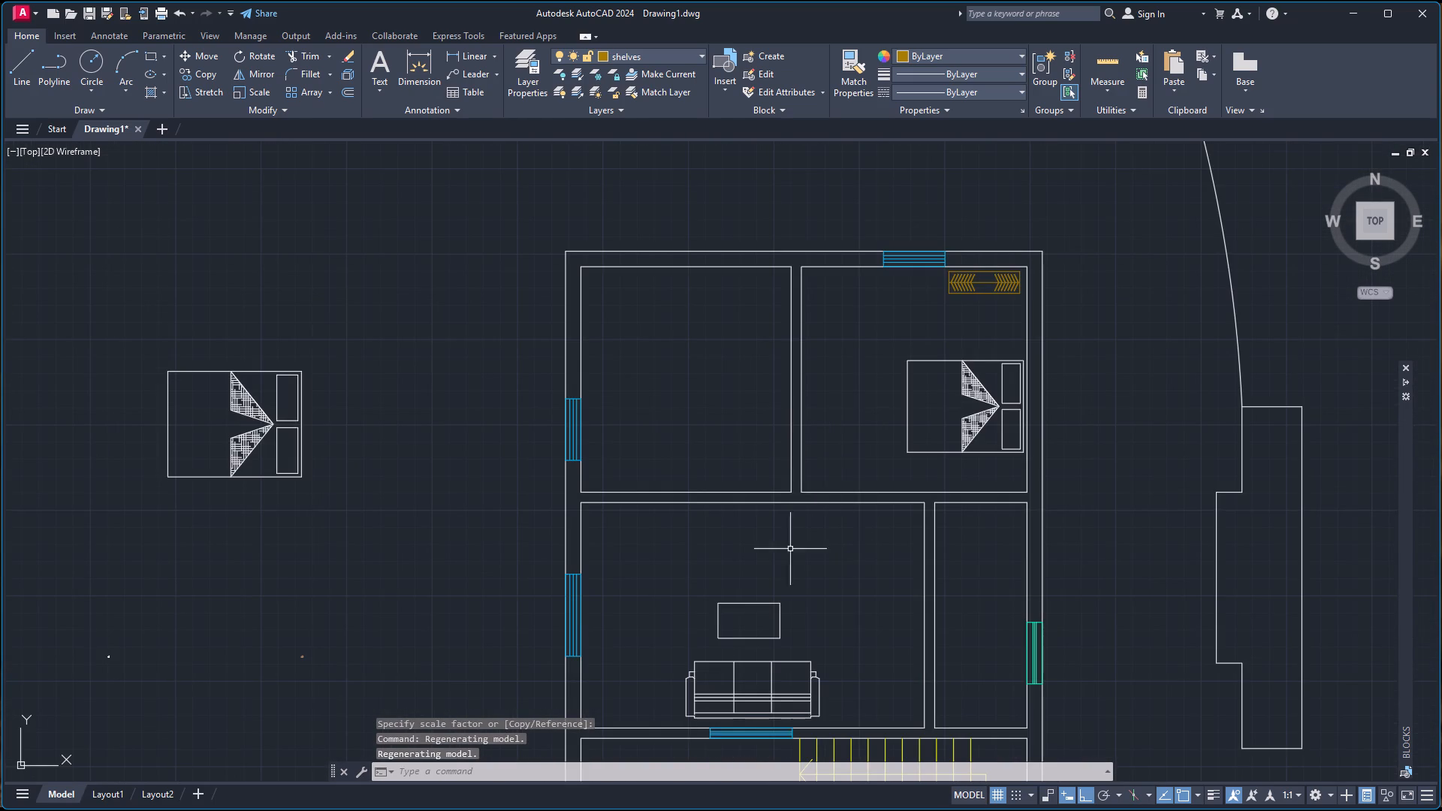
{"action": "scroll", "coordinate": [330, 641], "scroll_direction": "up", "scroll_amount": 2}
{"action": "scroll", "coordinate": [245, 673], "scroll_direction": "up", "scroll_amount": 4}
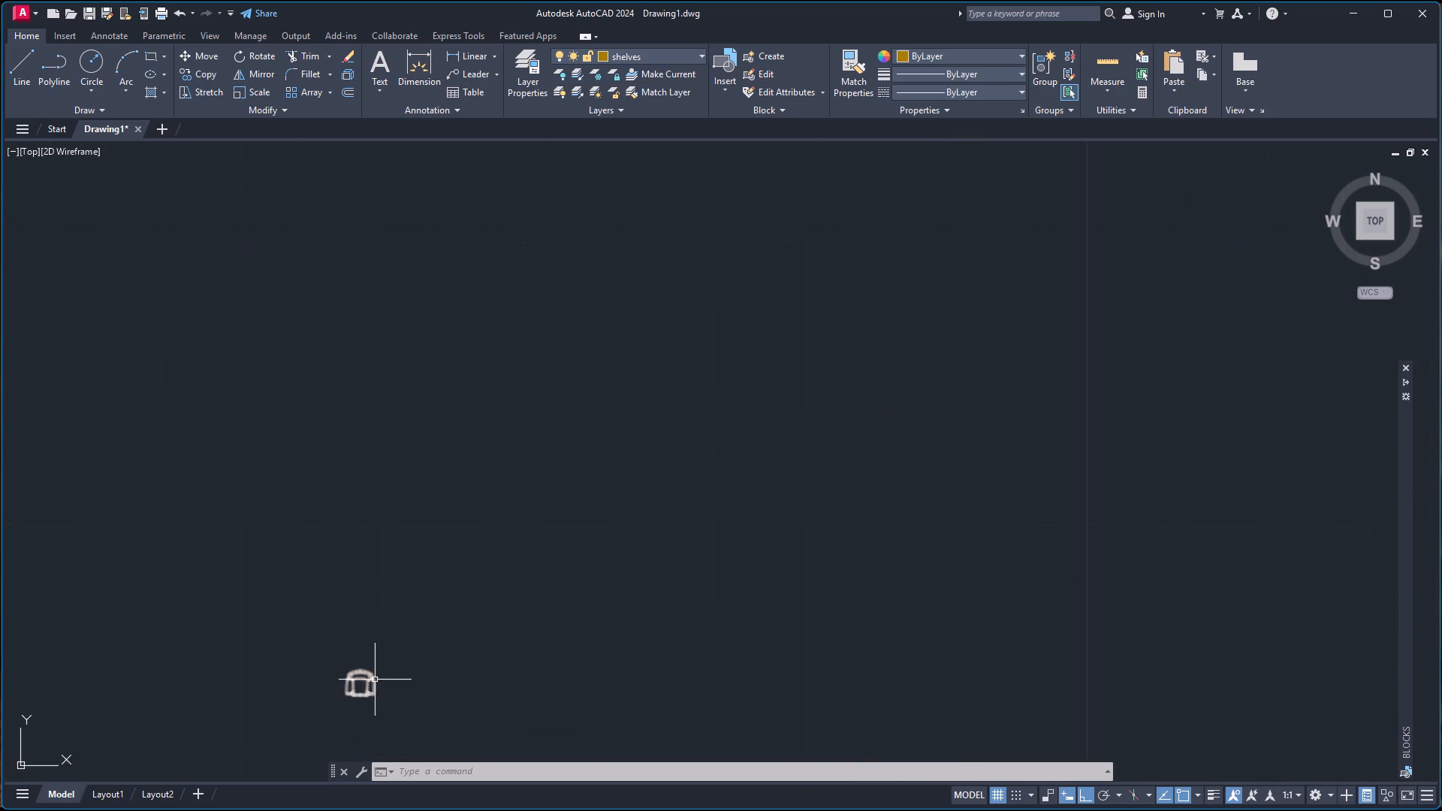
{"action": "double_click", "coordinate": [370, 677]}
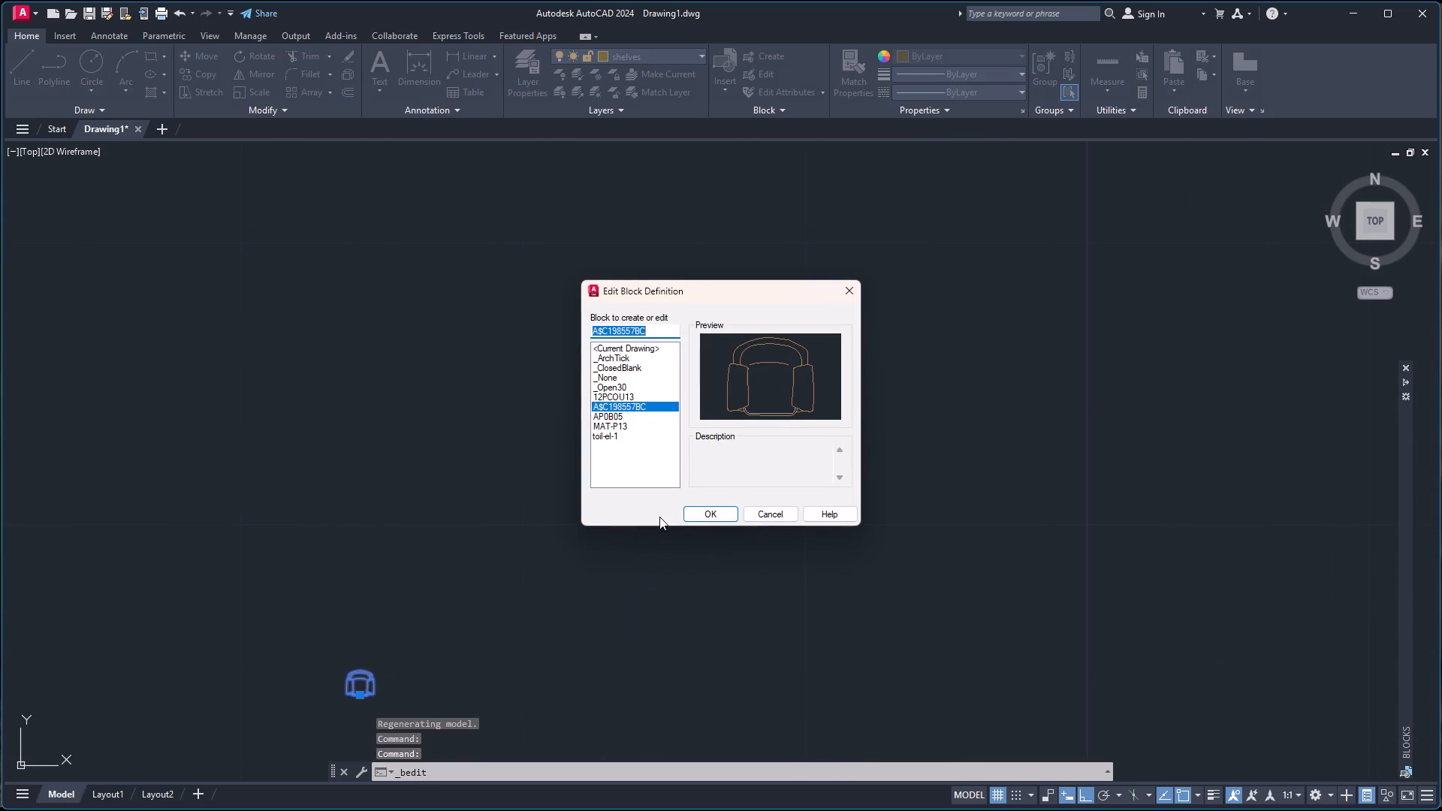
{"action": "left_click", "coordinate": [699, 515]}
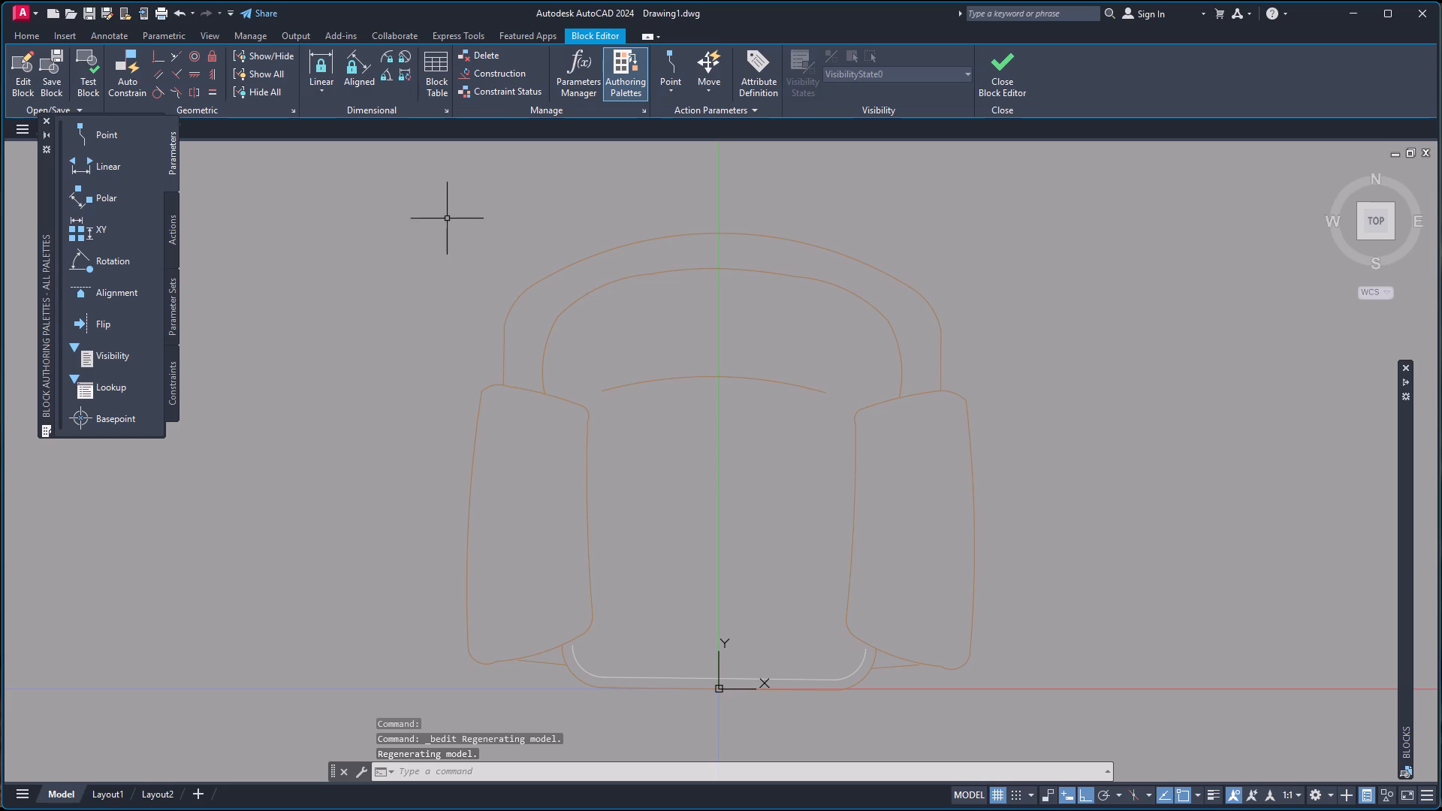
Select all of the armchair's geometry, including the backrest curves, and put it on layer 0.
{"action": "left_click", "coordinate": [1032, 290]}
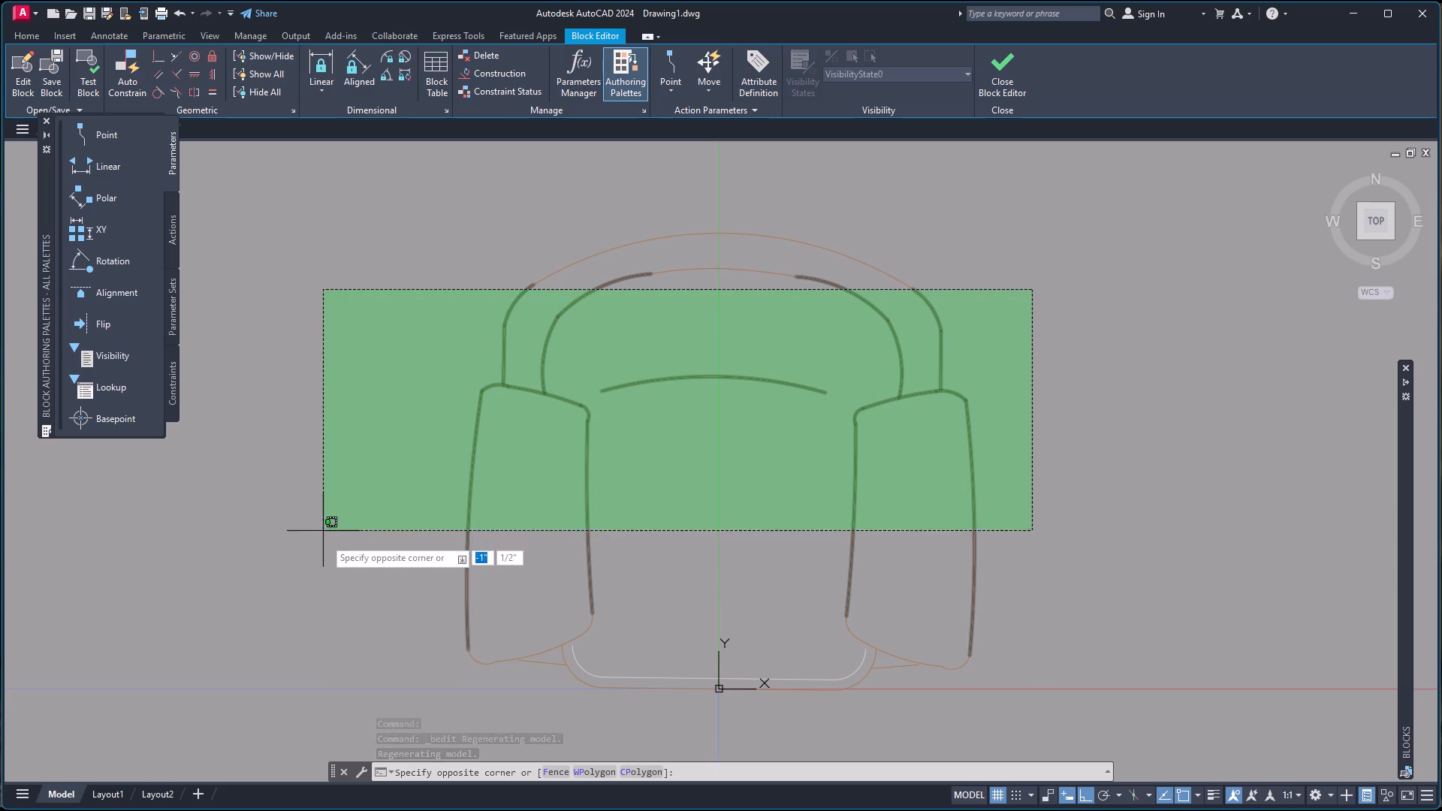
{"action": "left_click", "coordinate": [367, 701]}
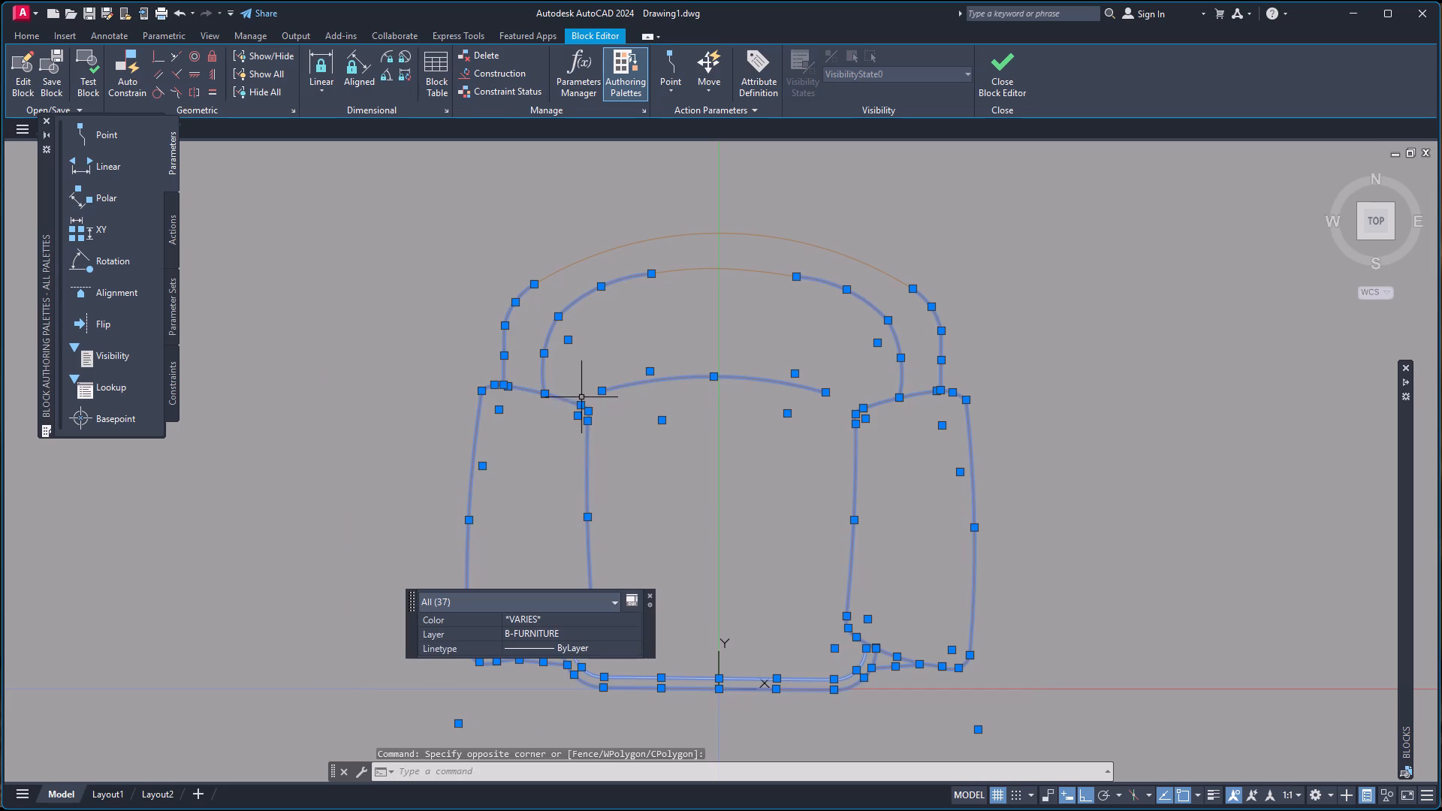
{"action": "left_click", "coordinate": [642, 242]}
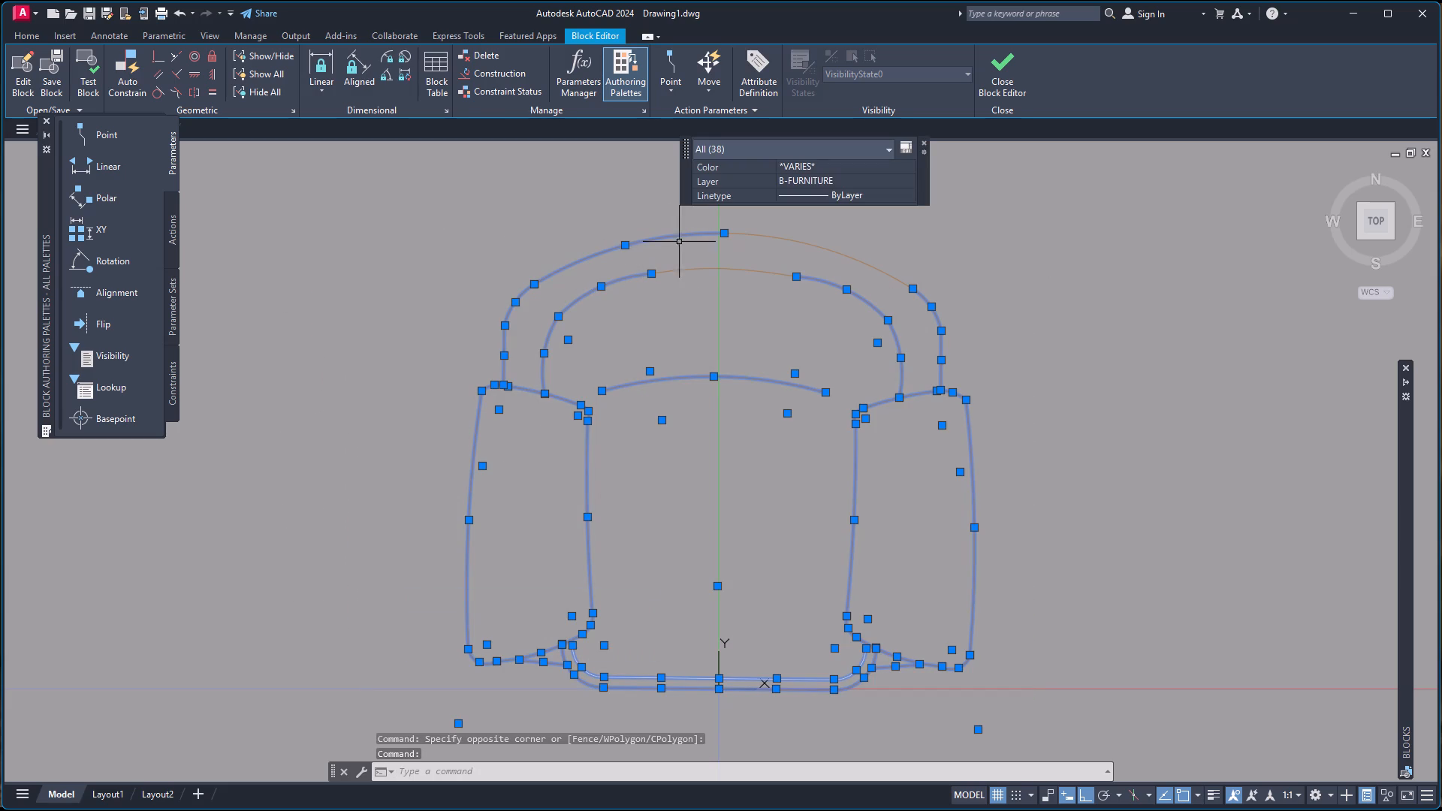
{"action": "left_click", "coordinate": [797, 240]}
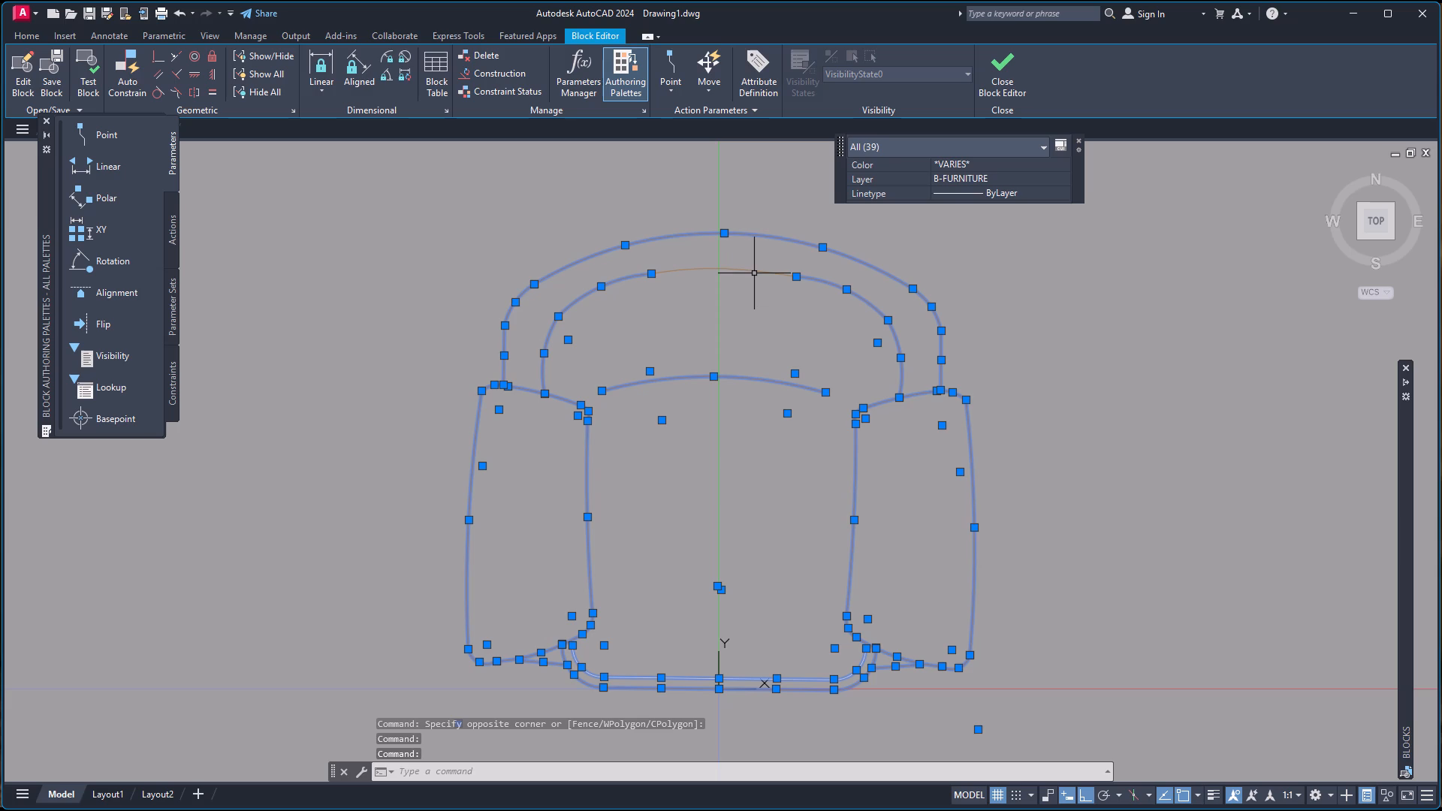
{"action": "left_click", "coordinate": [757, 270]}
{"action": "left_click", "coordinate": [695, 269]}
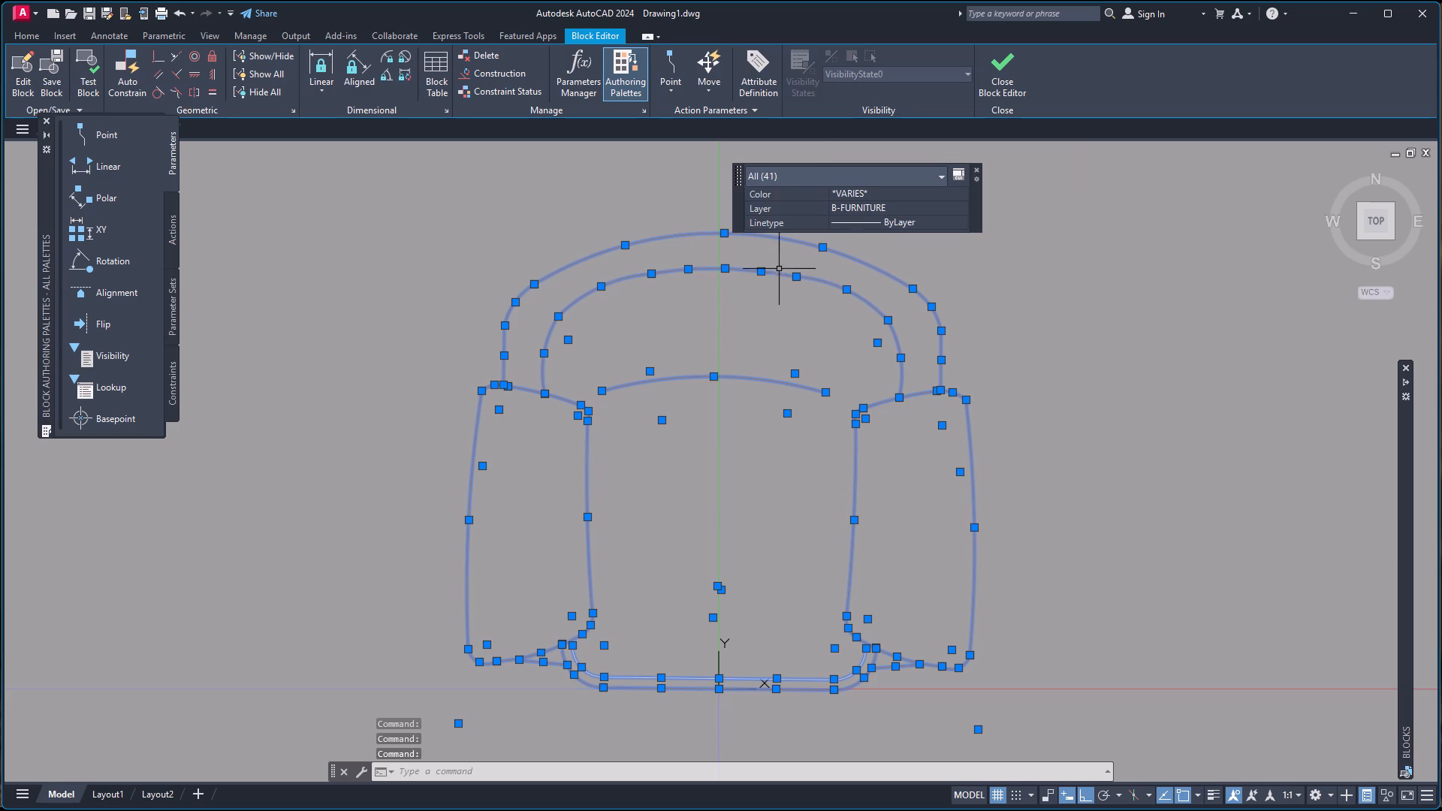
{"action": "double_click", "coordinate": [881, 194]}
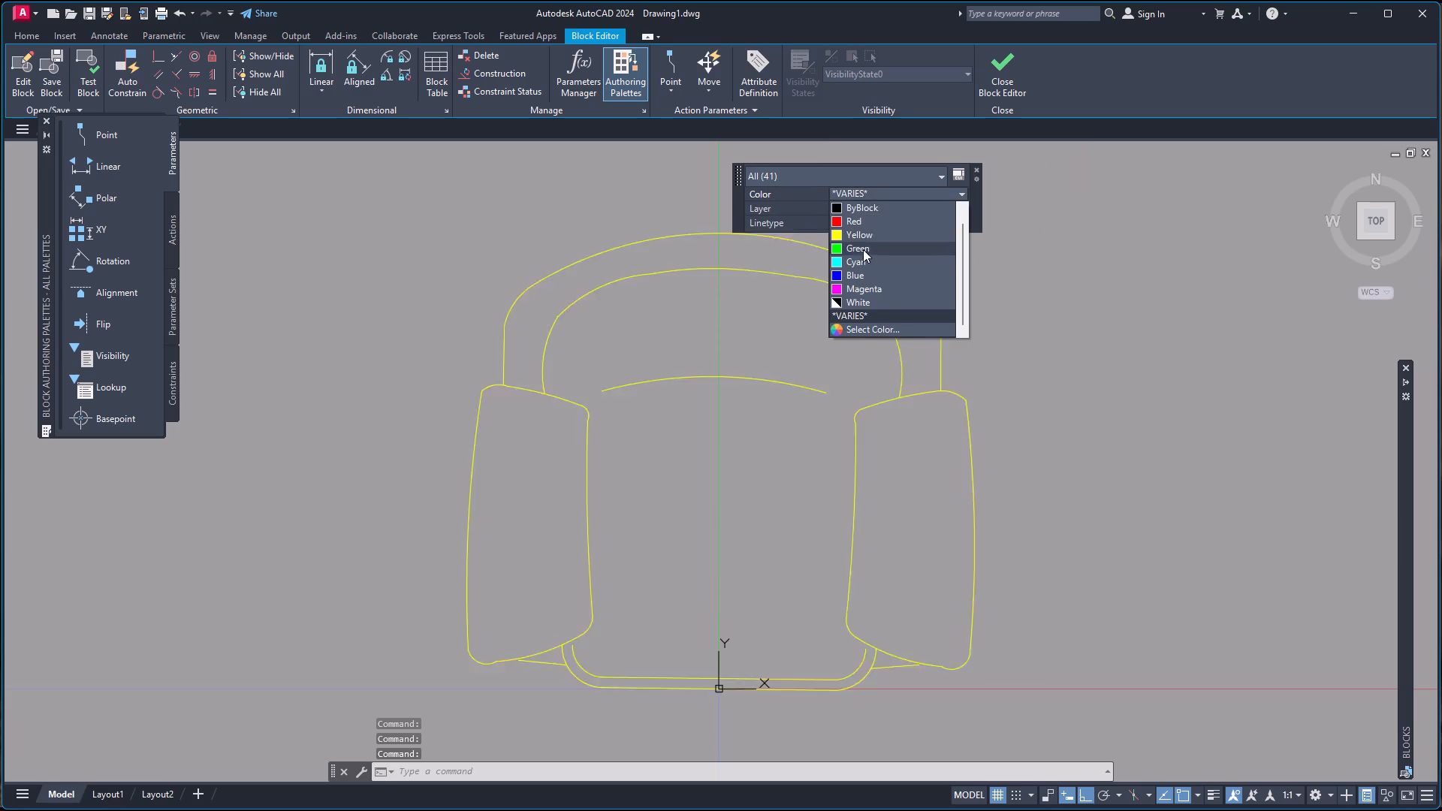
{"action": "left_click", "coordinate": [880, 194]}
{"action": "double_click", "coordinate": [881, 204]}
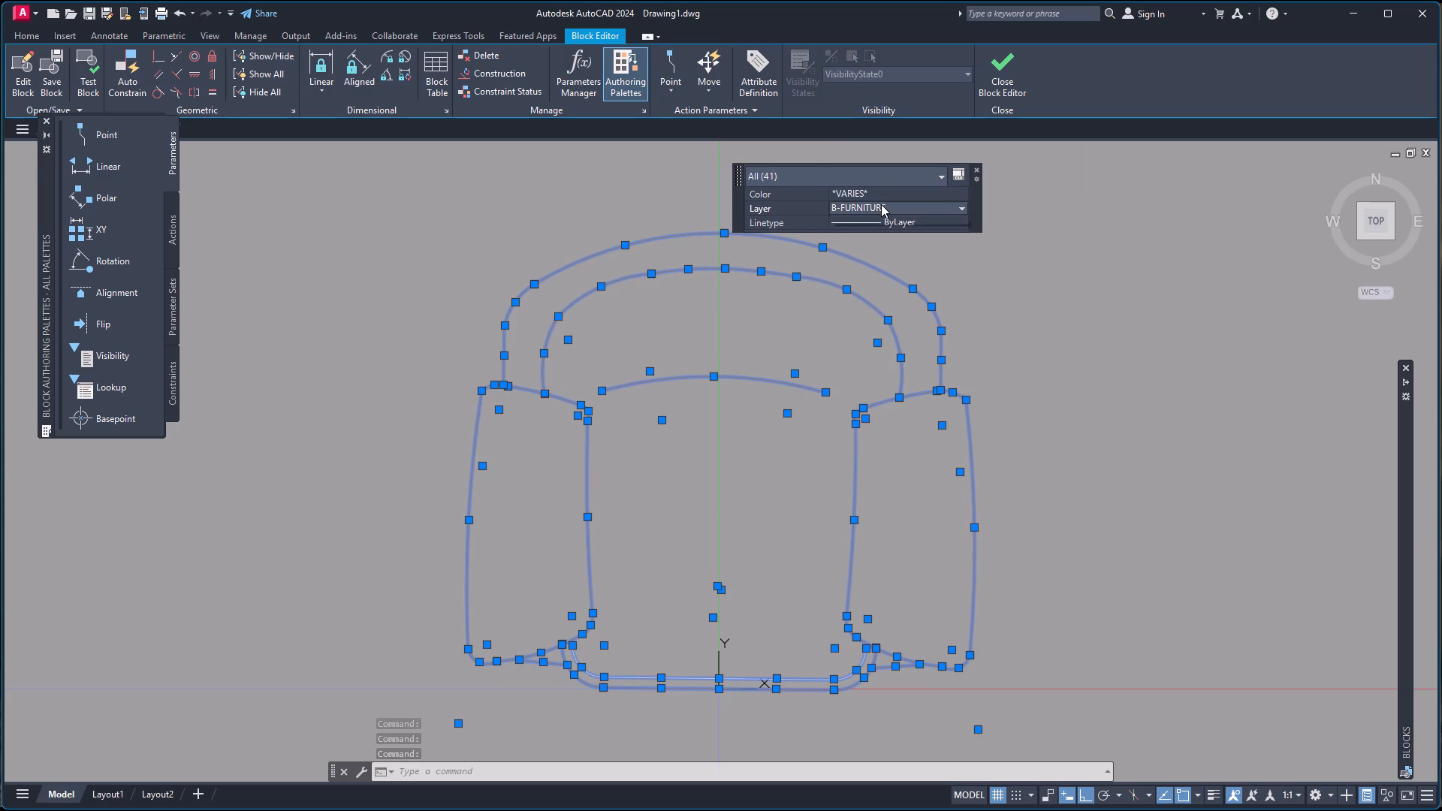
{"action": "left_click", "coordinate": [859, 219]}
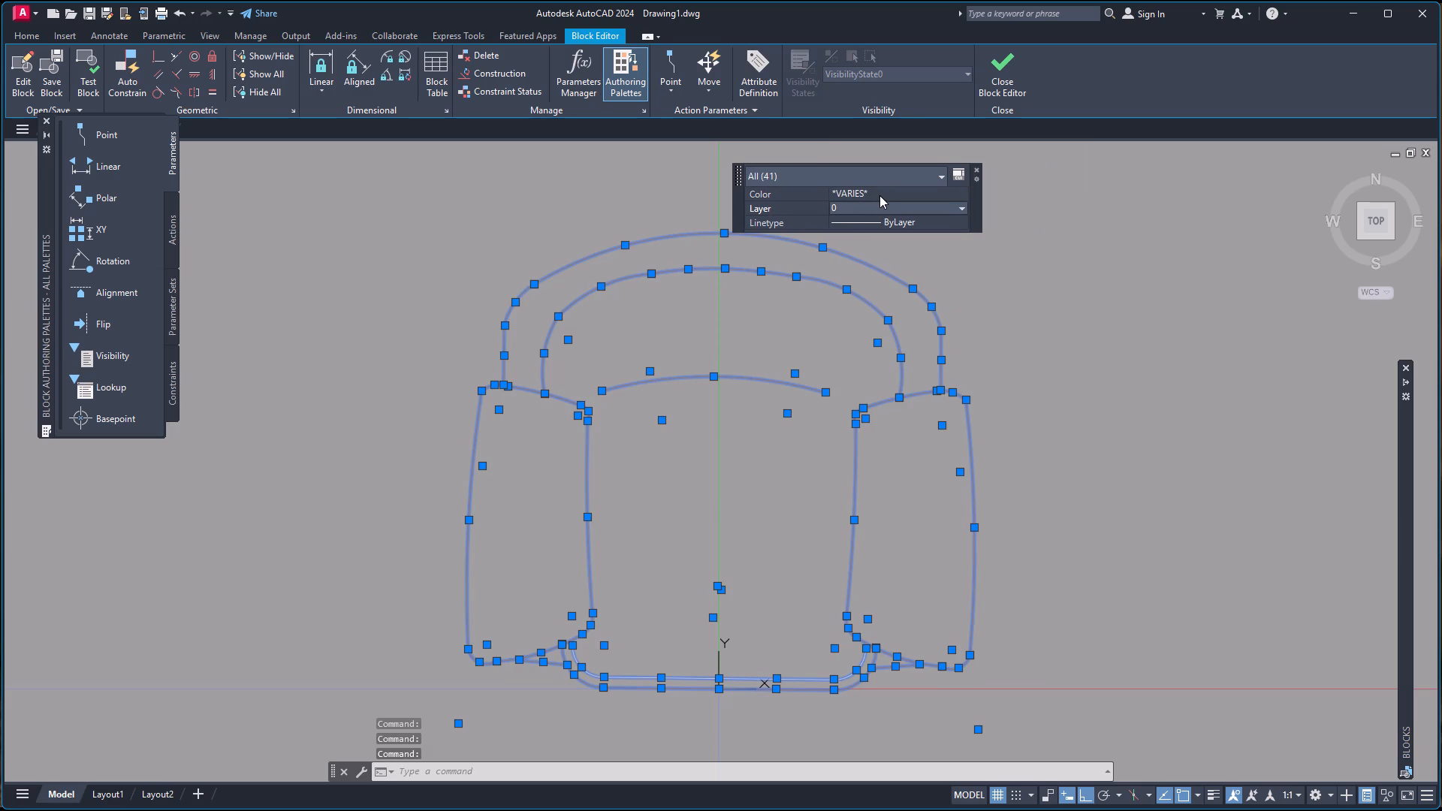
Set the colour of all the armchair's geometry to White.
{"action": "left_click", "coordinate": [879, 195]}
{"action": "left_click", "coordinate": [879, 195]}
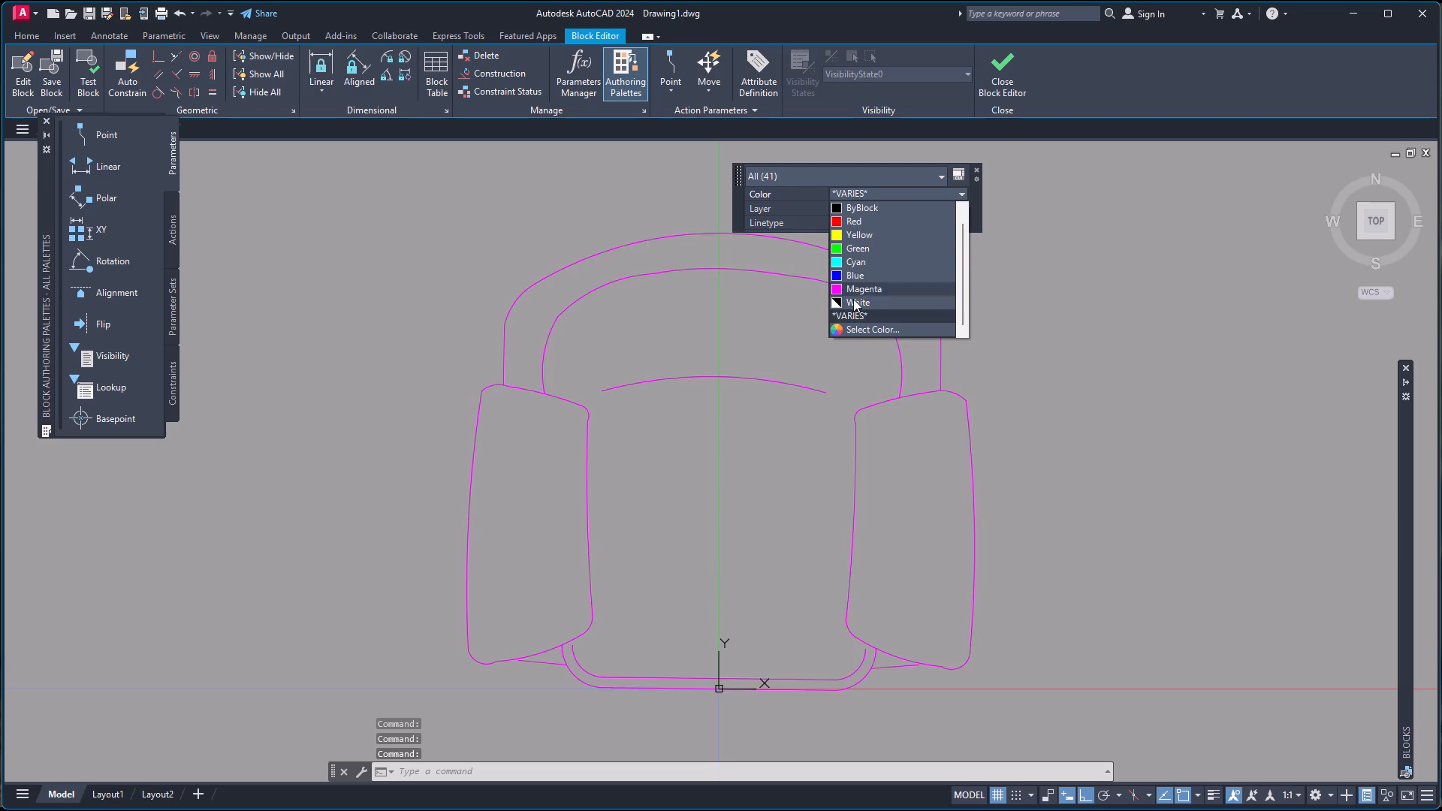
{"action": "left_click", "coordinate": [854, 303]}
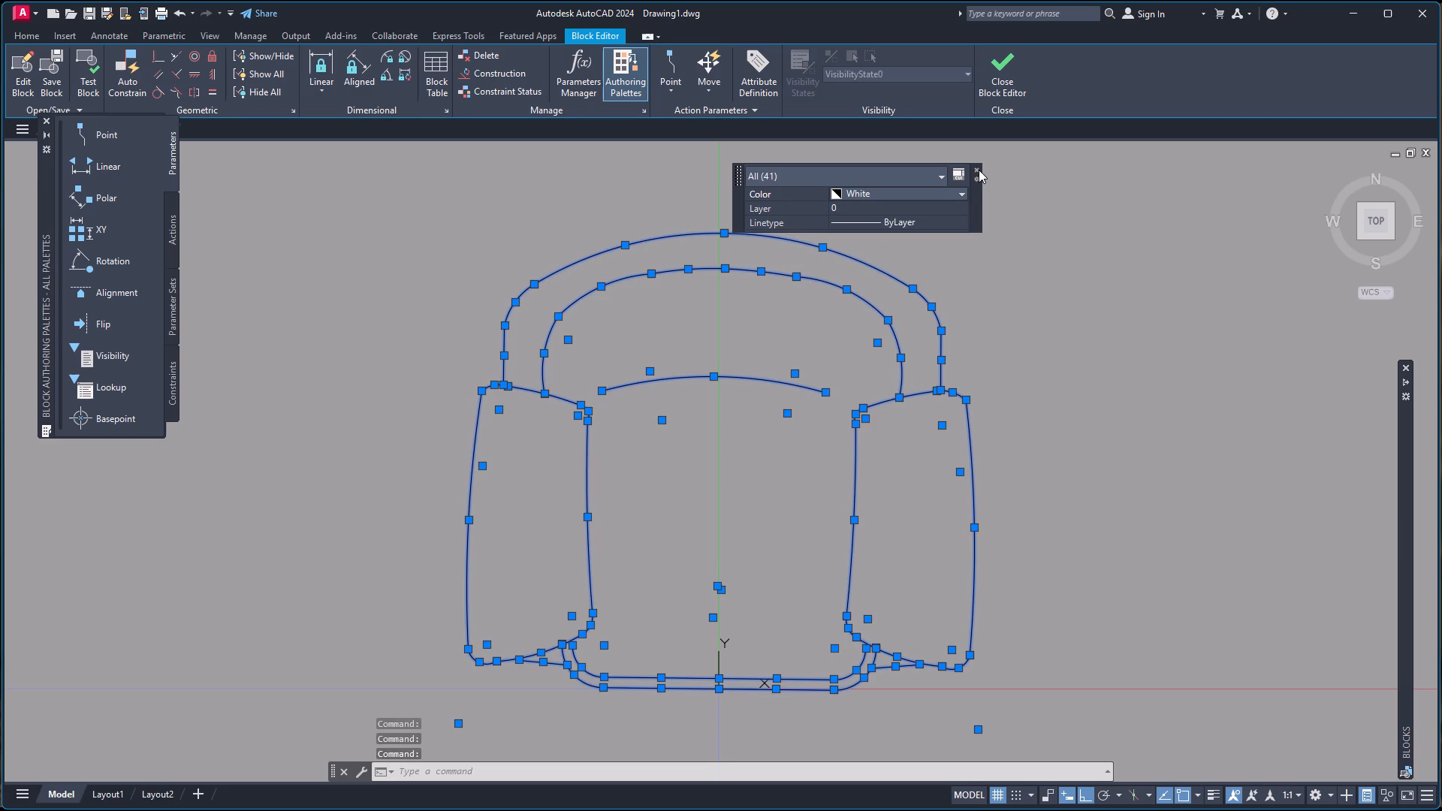
Close the Block Editor and save the changes to the armchair block.
{"action": "left_click", "coordinate": [979, 170]}
{"action": "left_click", "coordinate": [1003, 74]}
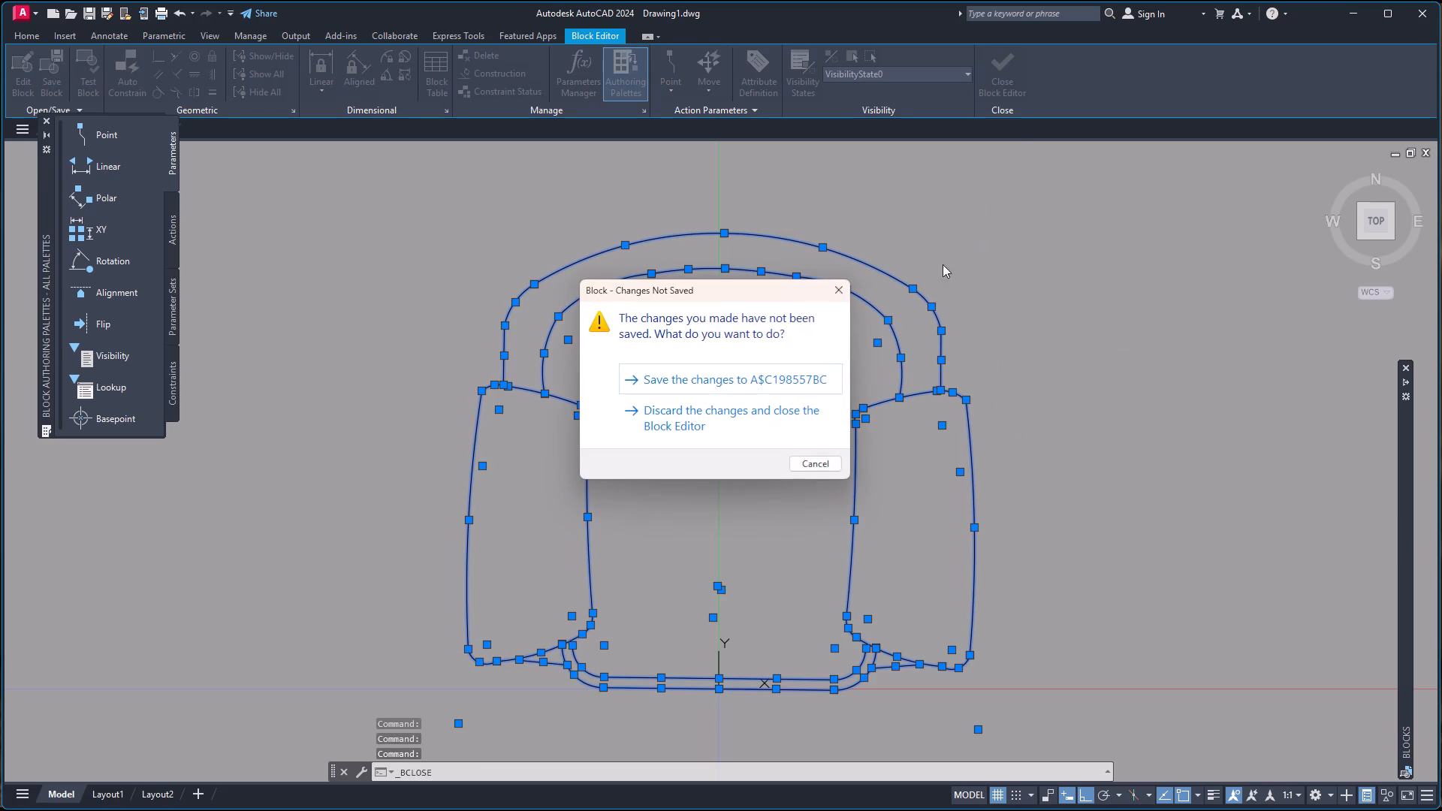
{"action": "left_click", "coordinate": [772, 377]}
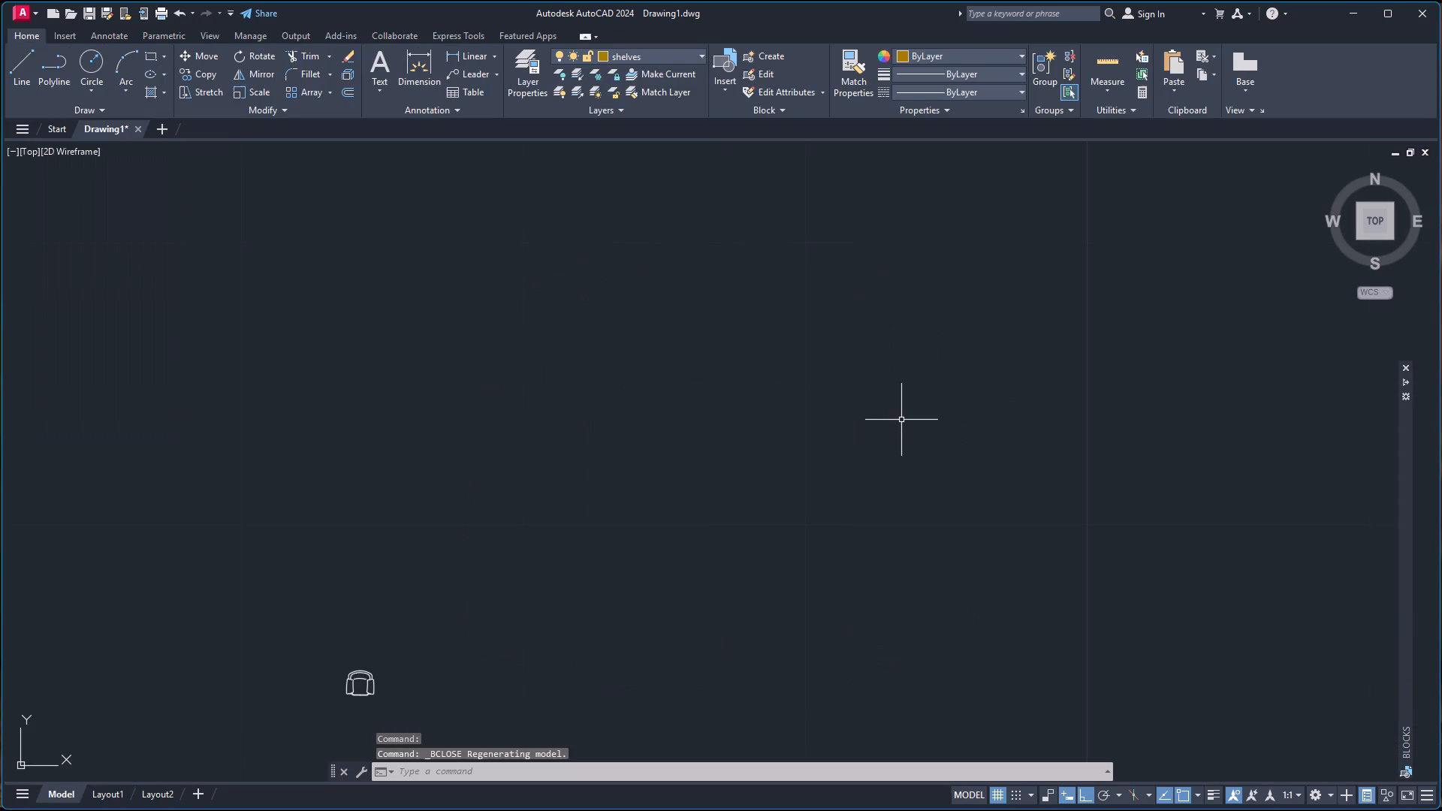
Scale up the tiny armchair block from the midpoint of its backrest until it is in proportion with the living-room sofa.
{"action": "scroll", "coordinate": [771, 468], "scroll_direction": "down", "scroll_amount": 3}
{"action": "scroll", "coordinate": [618, 508], "scroll_direction": "up", "scroll_amount": 2}
{"action": "scroll", "coordinate": [705, 533], "scroll_direction": "up", "scroll_amount": 1}
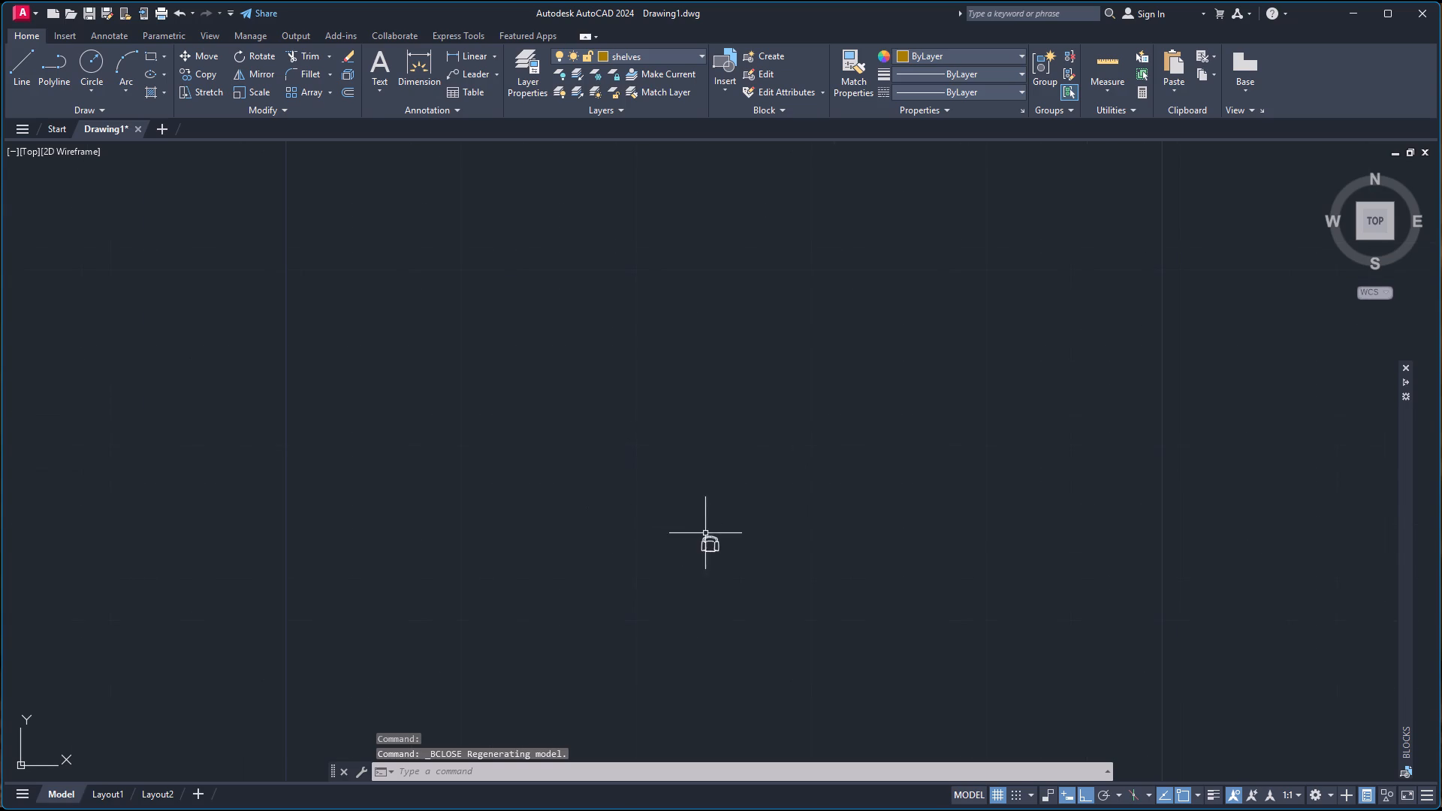
{"action": "scroll", "coordinate": [705, 533], "scroll_direction": "up", "scroll_amount": 3}
{"action": "left_click", "coordinate": [646, 548]}
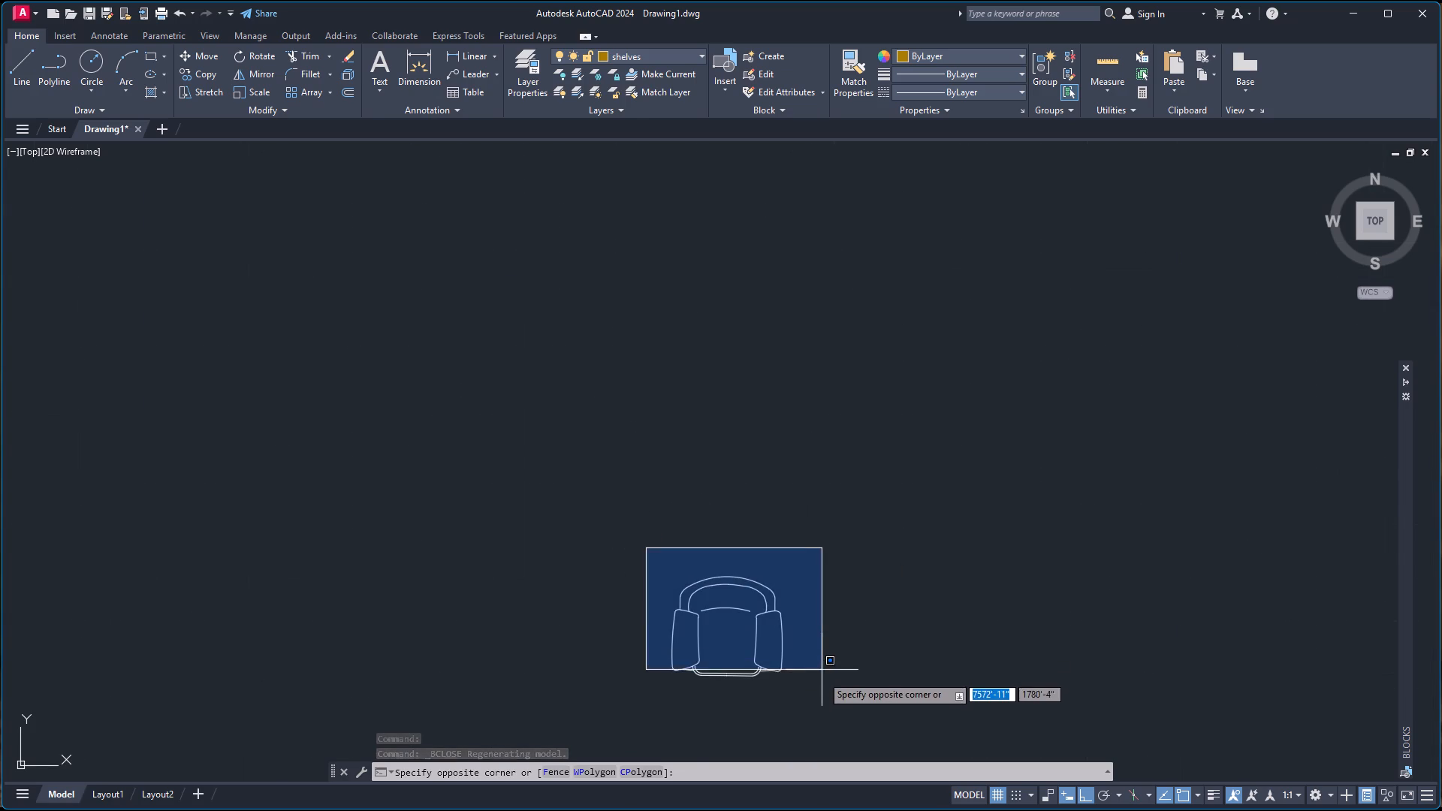
{"action": "left_click", "coordinate": [822, 685]}
{"action": "key", "text": "s"}
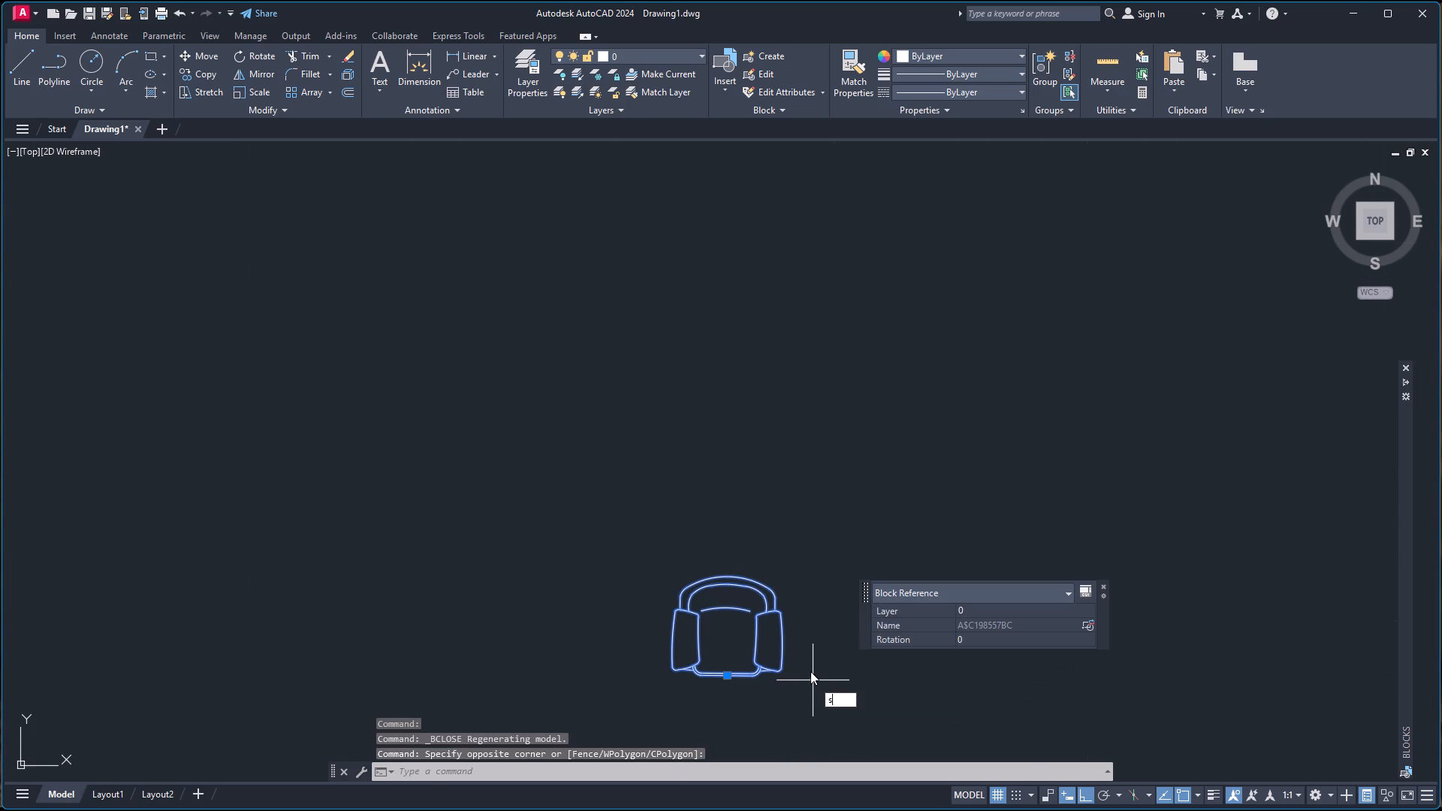
{"action": "key", "text": "c"}
{"action": "key", "text": "Return"}
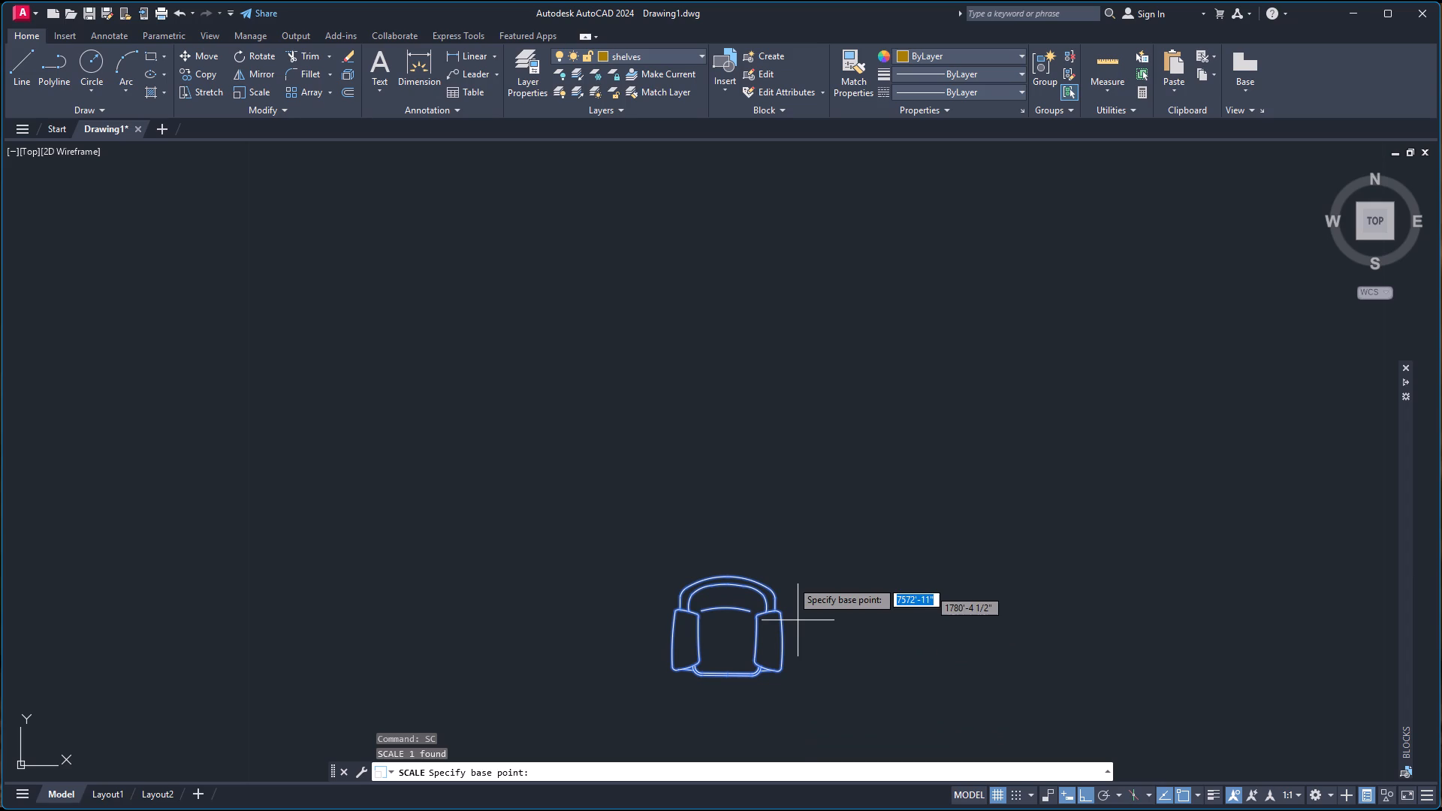
{"action": "scroll", "coordinate": [792, 612], "scroll_direction": "down", "scroll_amount": 3}
{"action": "scroll", "coordinate": [988, 598], "scroll_direction": "down", "scroll_amount": 4}
{"action": "scroll", "coordinate": [1088, 594], "scroll_direction": "down", "scroll_amount": 6}
{"action": "scroll", "coordinate": [1211, 603], "scroll_direction": "up", "scroll_amount": 1}
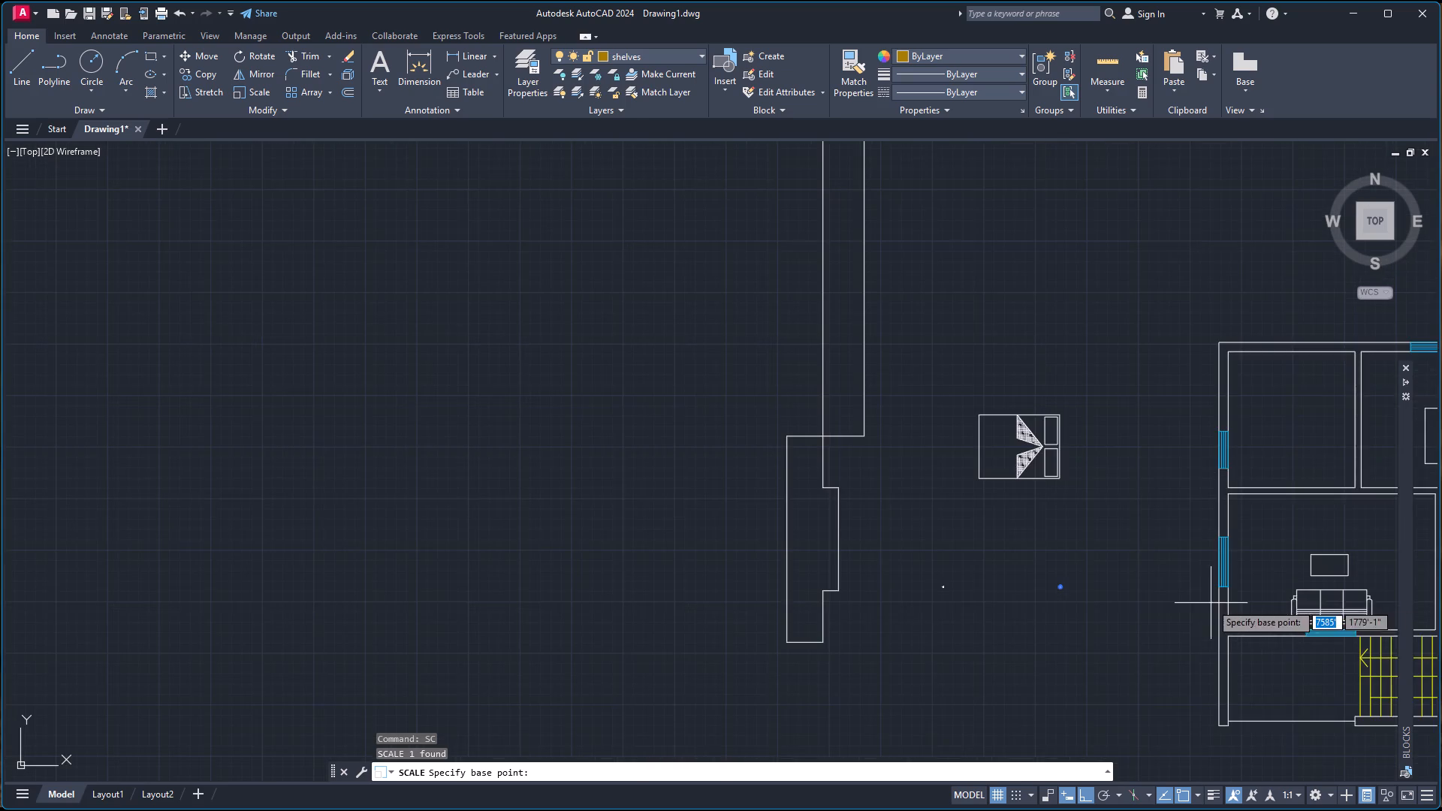
{"action": "scroll", "coordinate": [1192, 617], "scroll_direction": "up", "scroll_amount": 2}
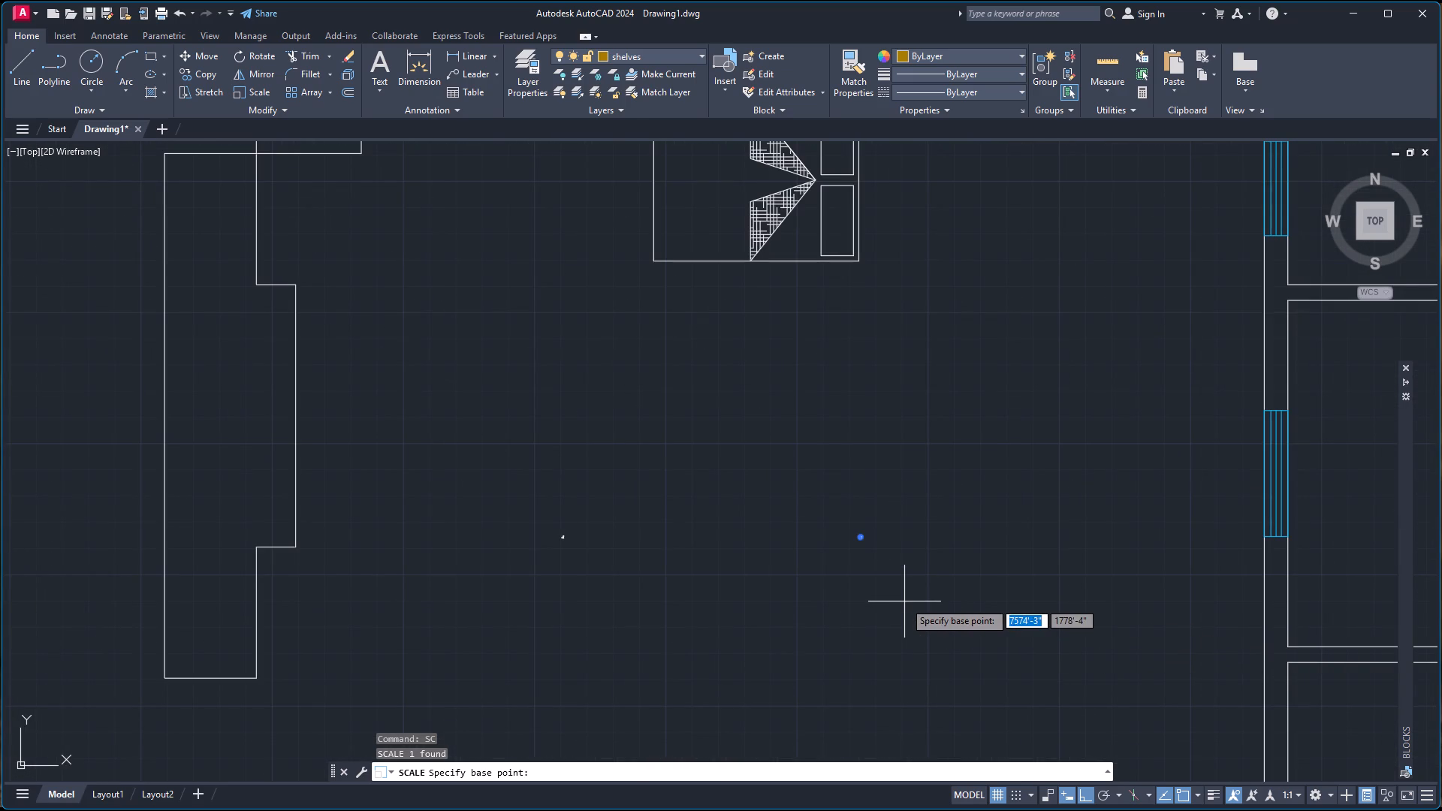
{"action": "scroll", "coordinate": [864, 496], "scroll_direction": "up", "scroll_amount": 3}
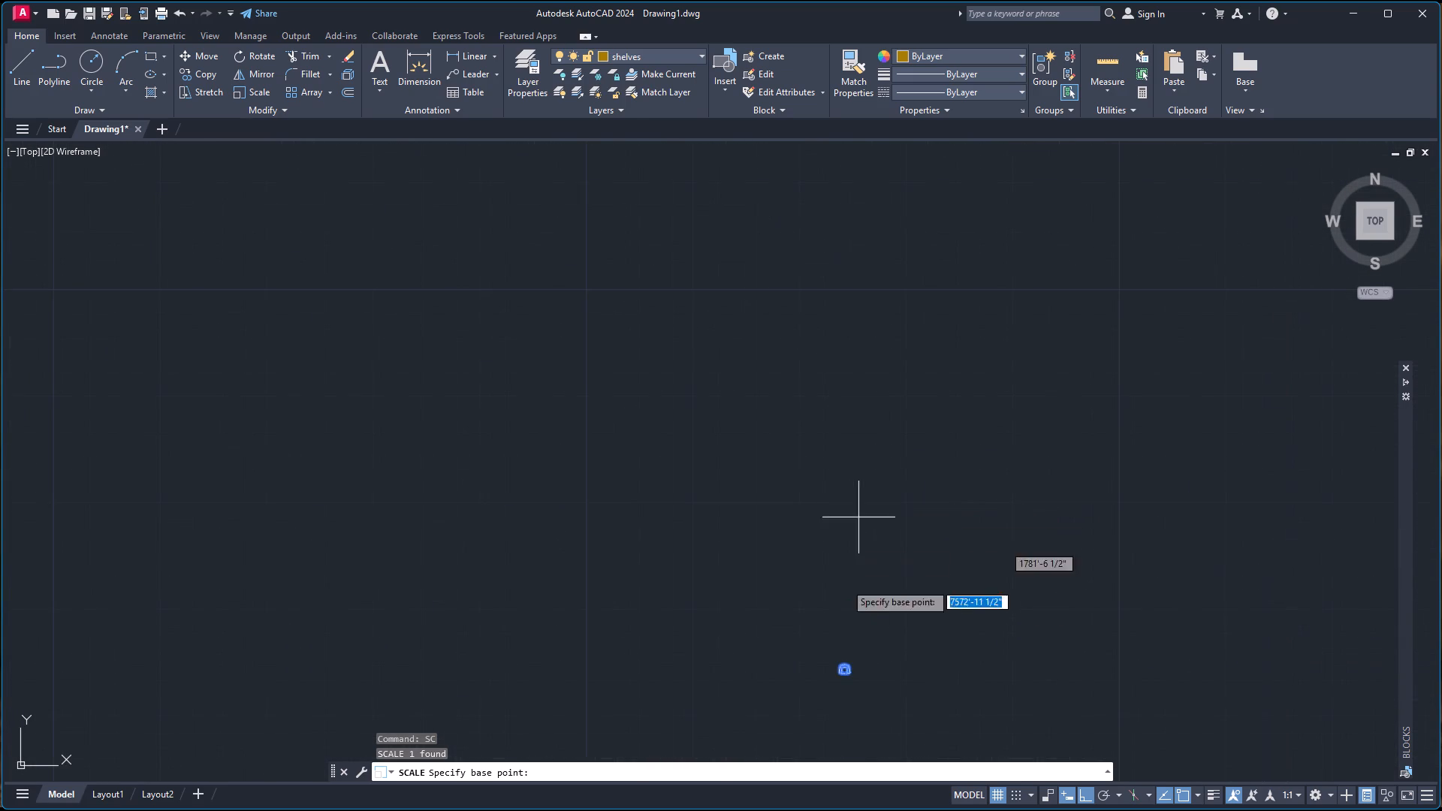
{"action": "scroll", "coordinate": [851, 740], "scroll_direction": "up", "scroll_amount": 3}
{"action": "scroll", "coordinate": [858, 649], "scroll_direction": "up", "scroll_amount": 3}
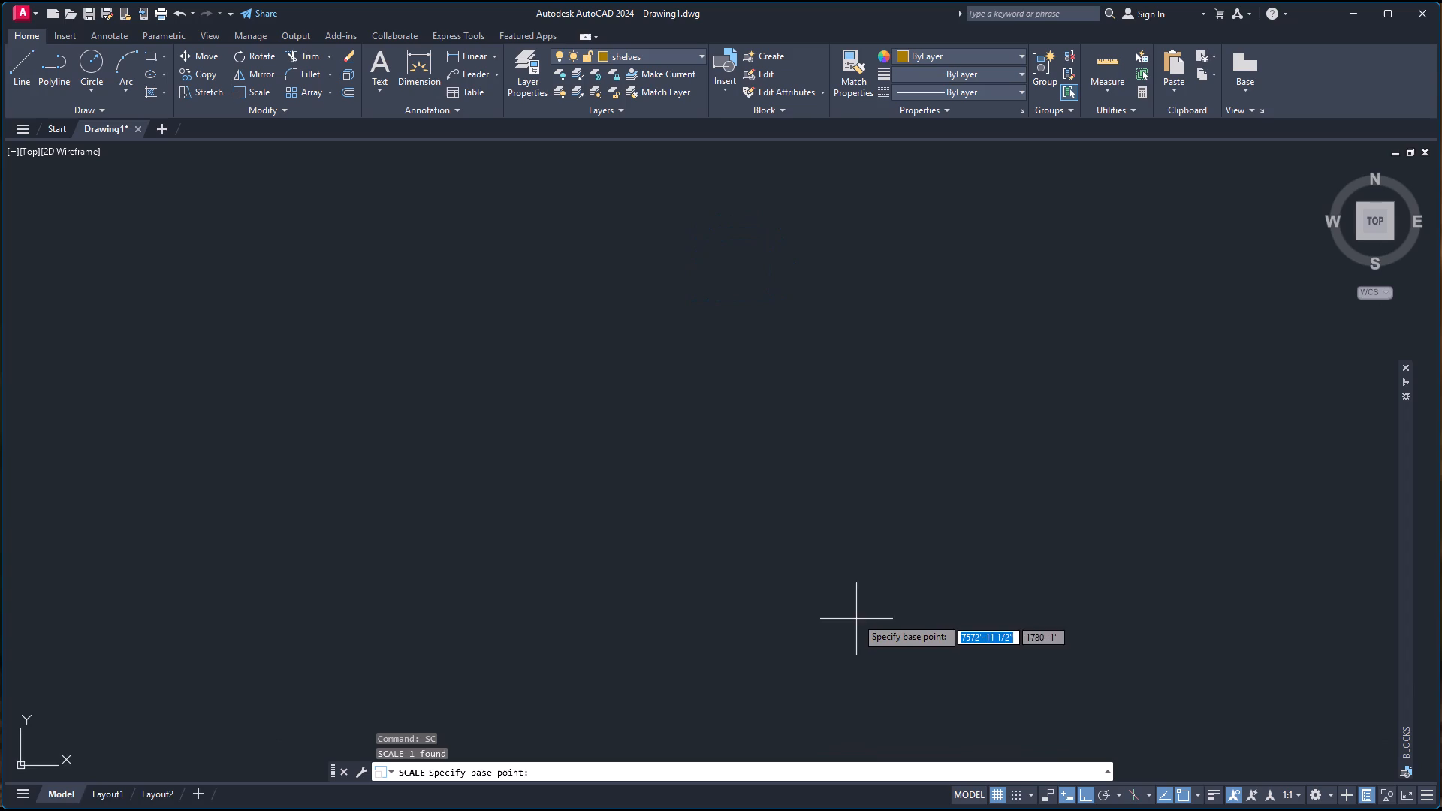
{"action": "scroll", "coordinate": [855, 617], "scroll_direction": "down", "scroll_amount": 3}
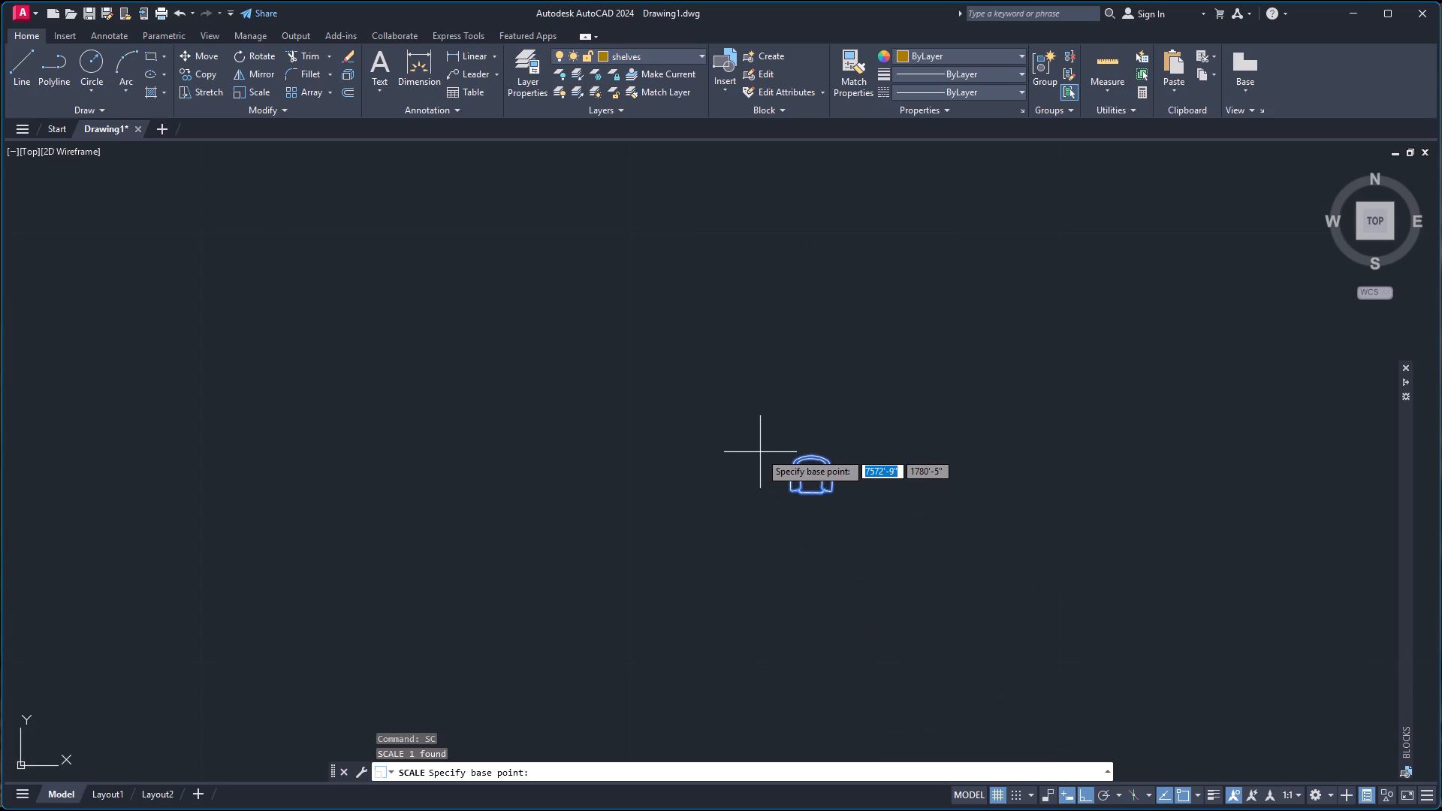
{"action": "scroll", "coordinate": [822, 433], "scroll_direction": "up", "scroll_amount": 2}
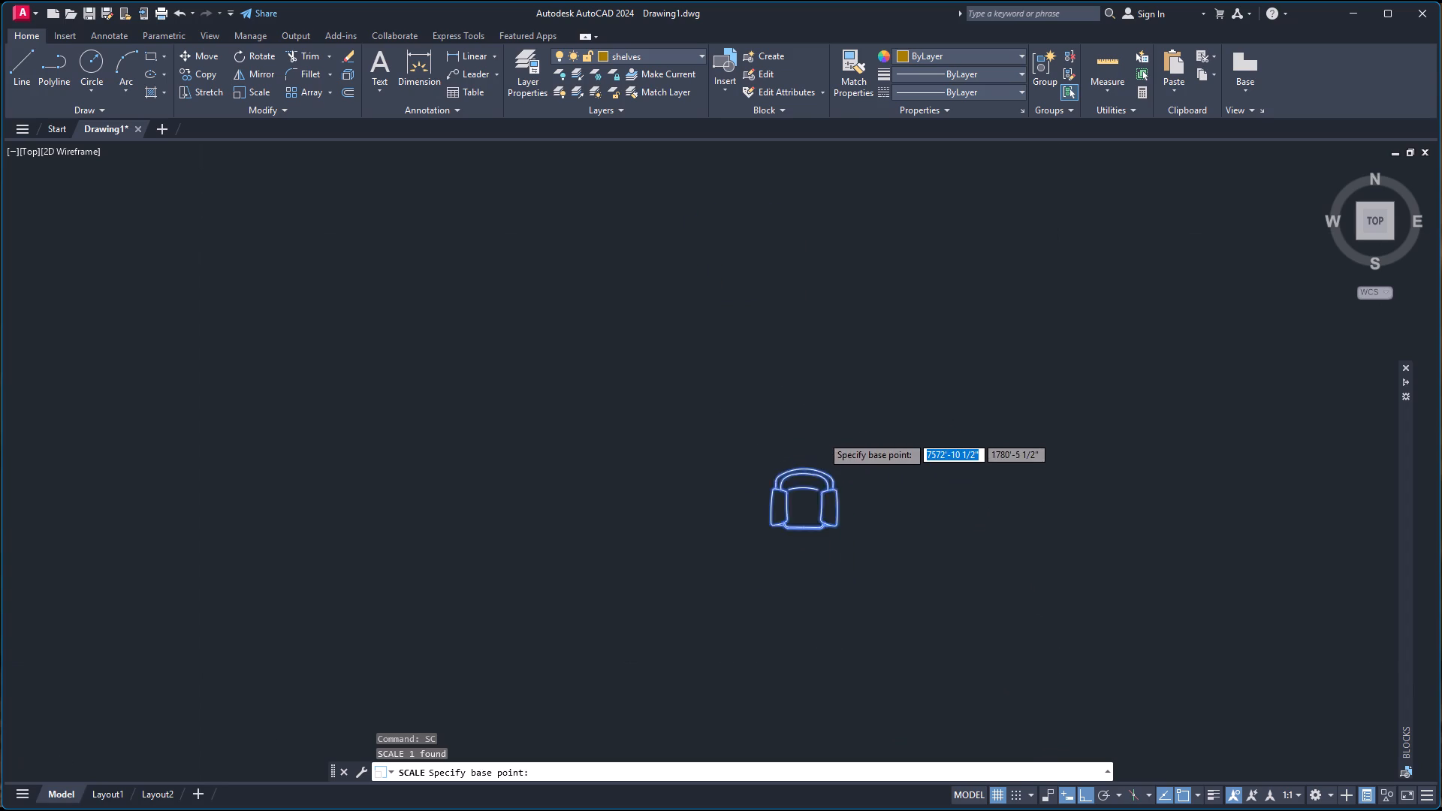
{"action": "scroll", "coordinate": [822, 436], "scroll_direction": "up", "scroll_amount": 1}
{"action": "left_click", "coordinate": [777, 513]}
{"action": "scroll", "coordinate": [785, 523], "scroll_direction": "down", "scroll_amount": 4}
{"action": "scroll", "coordinate": [849, 607], "scroll_direction": "down", "scroll_amount": 3}
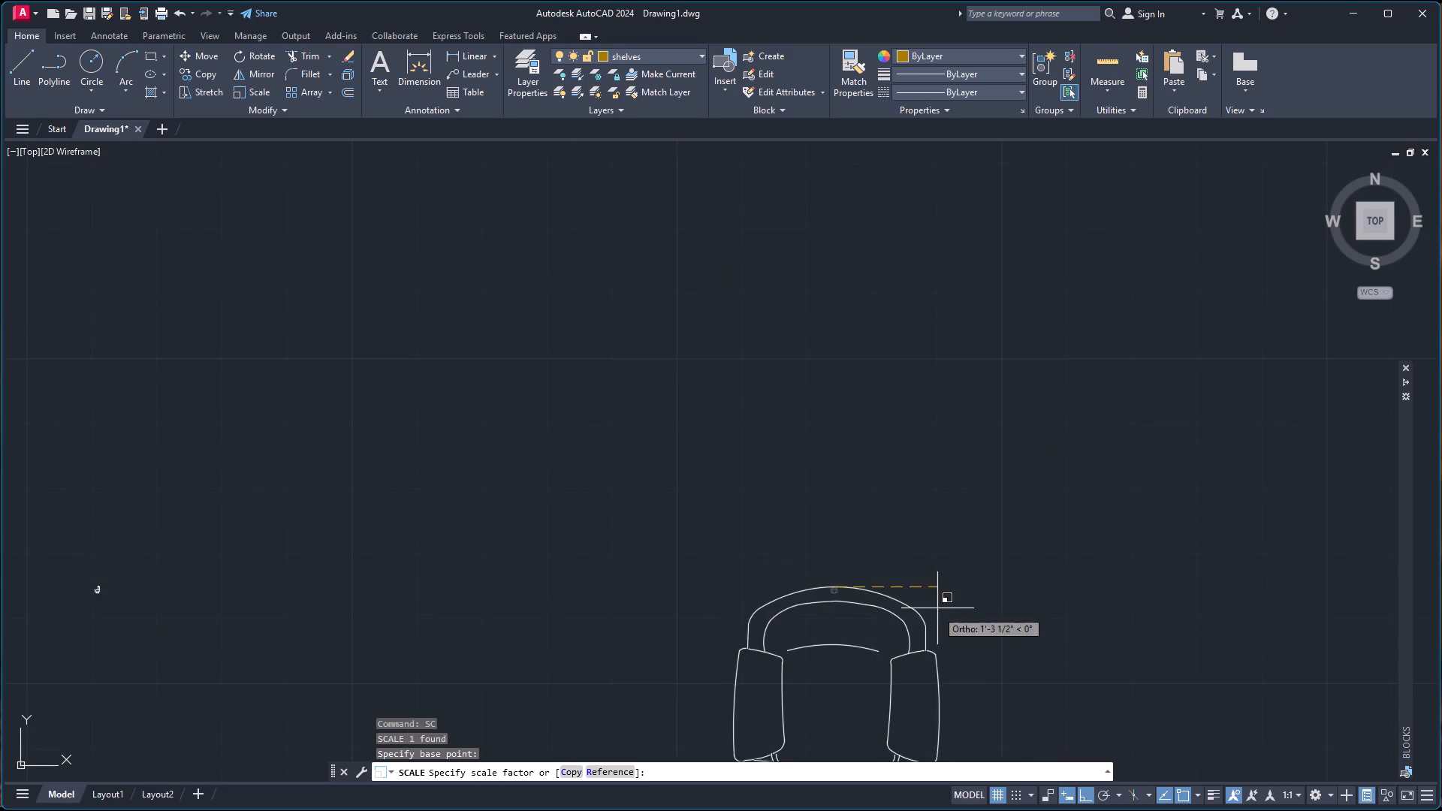
{"action": "scroll", "coordinate": [942, 609], "scroll_direction": "down", "scroll_amount": 4}
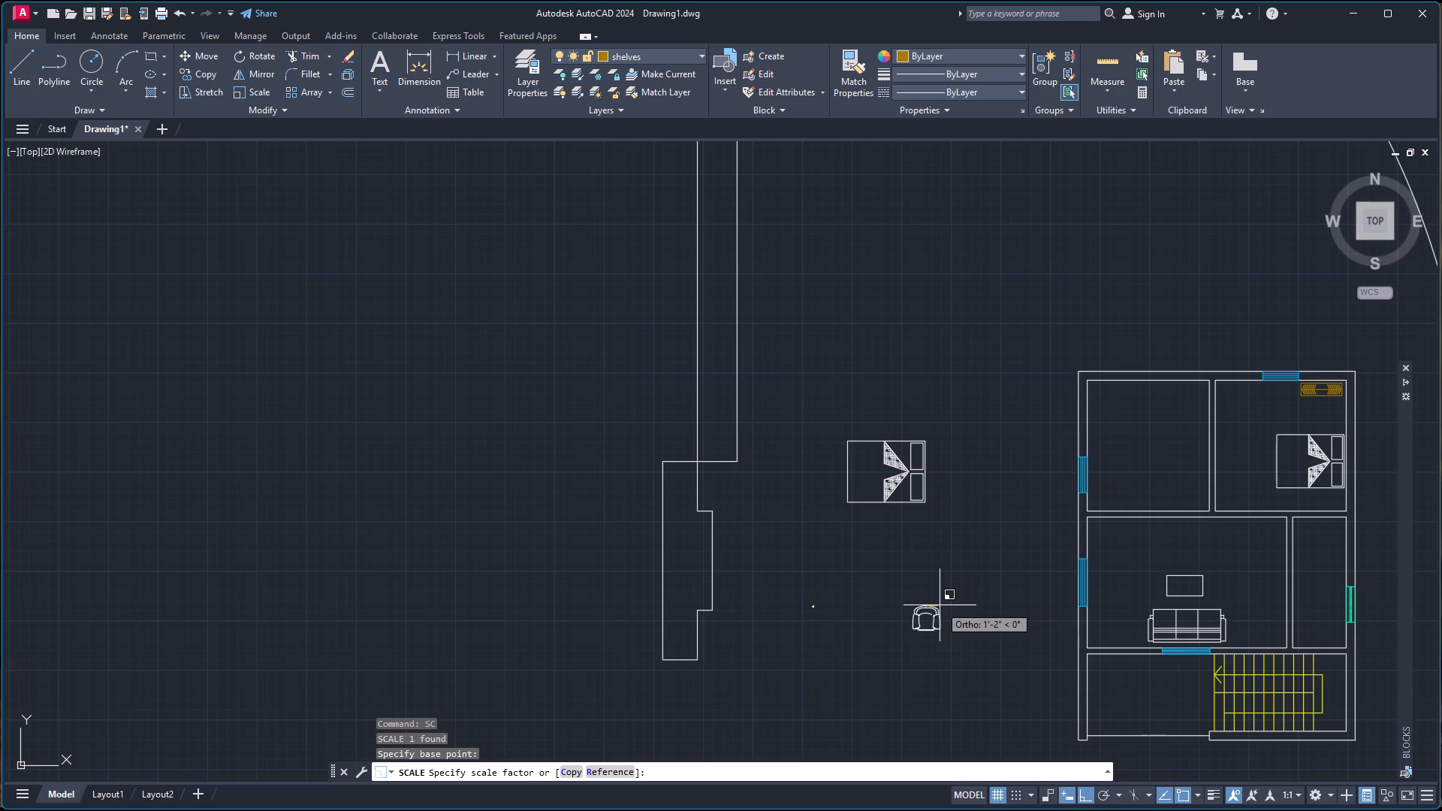
{"action": "left_click", "coordinate": [944, 605]}
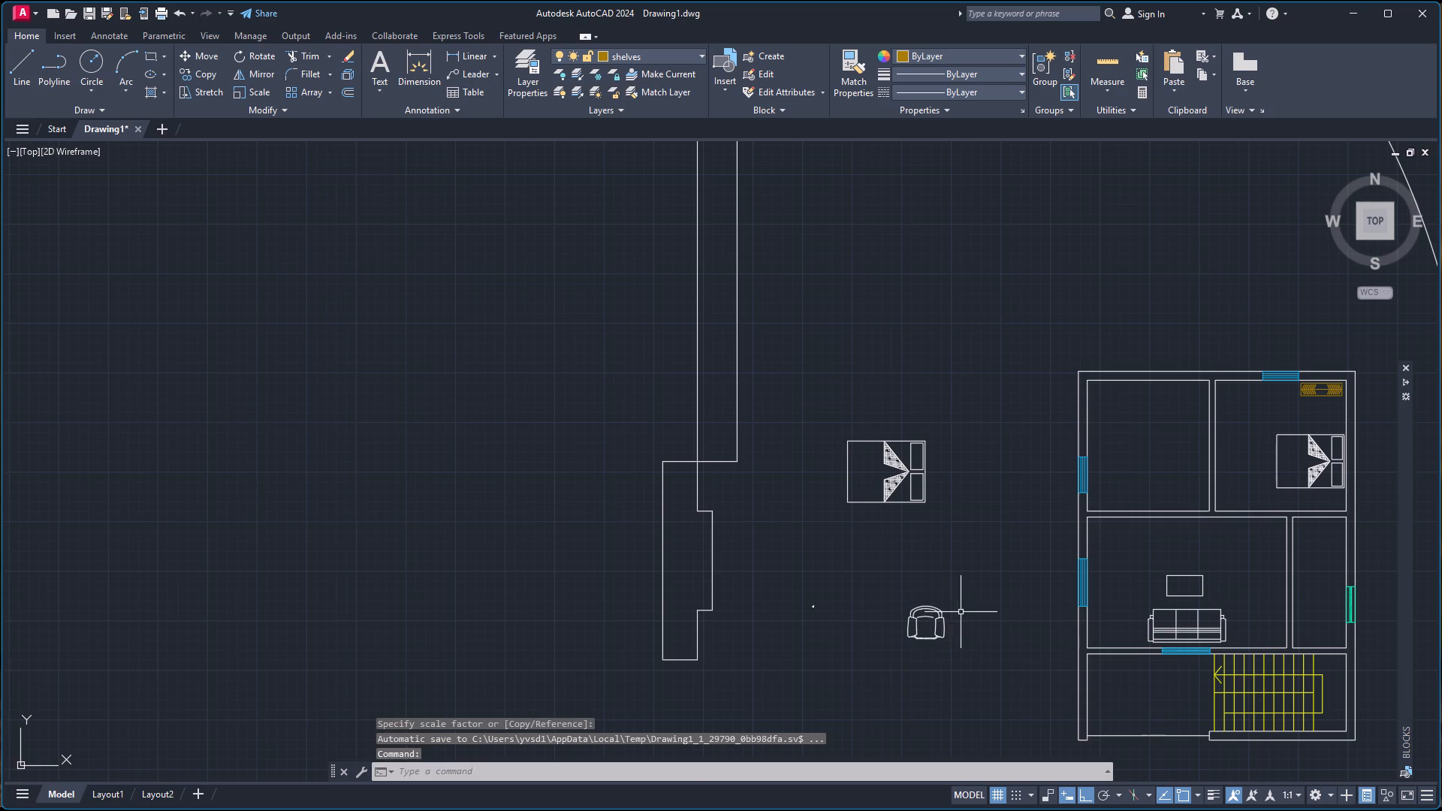
Rotate the armchair 90 degrees about the midpoint of its backrest, so the backrest faces away from the floor plan.
{"action": "left_click", "coordinate": [881, 587]}
{"action": "left_click", "coordinate": [965, 671]}
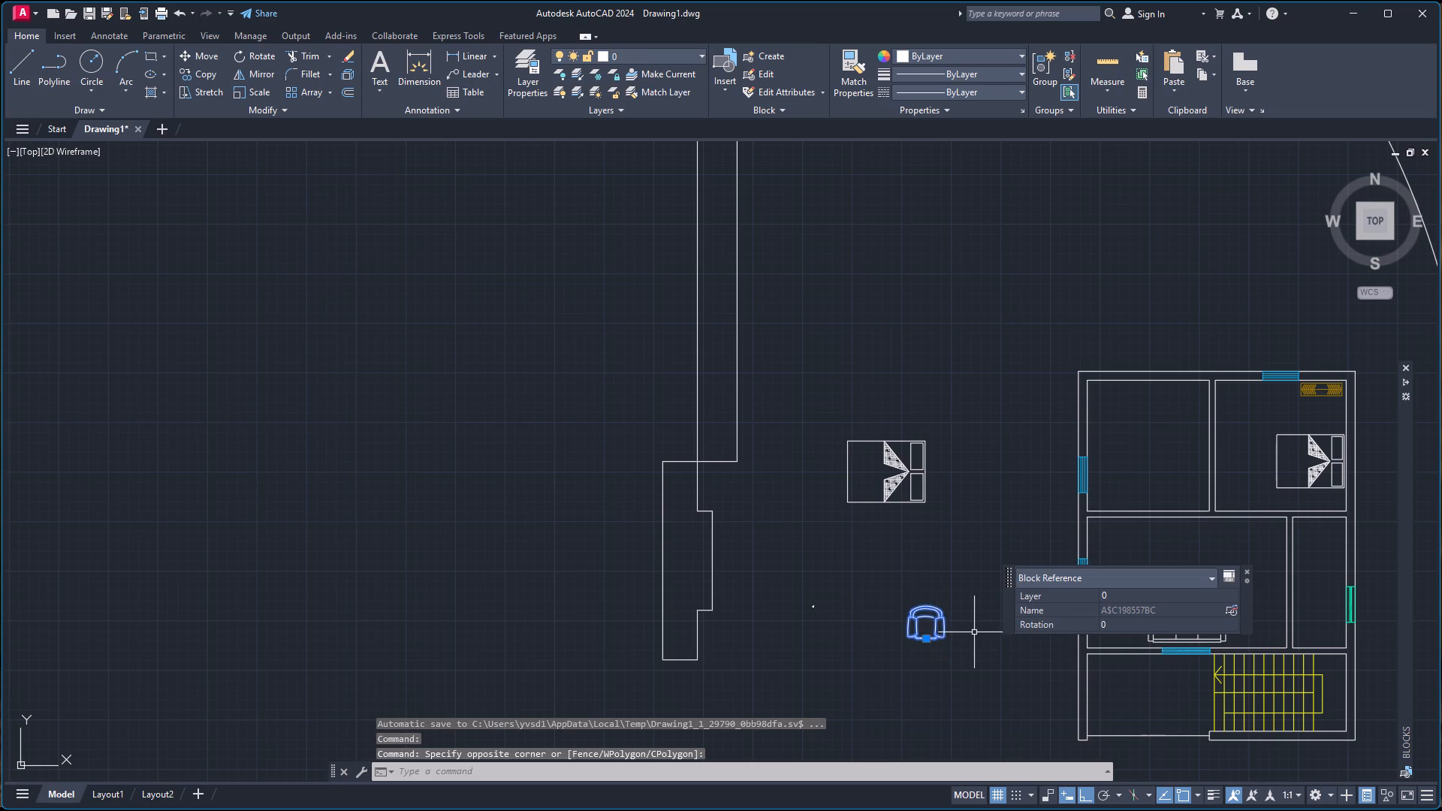
{"action": "scroll", "coordinate": [961, 623], "scroll_direction": "up", "scroll_amount": 2}
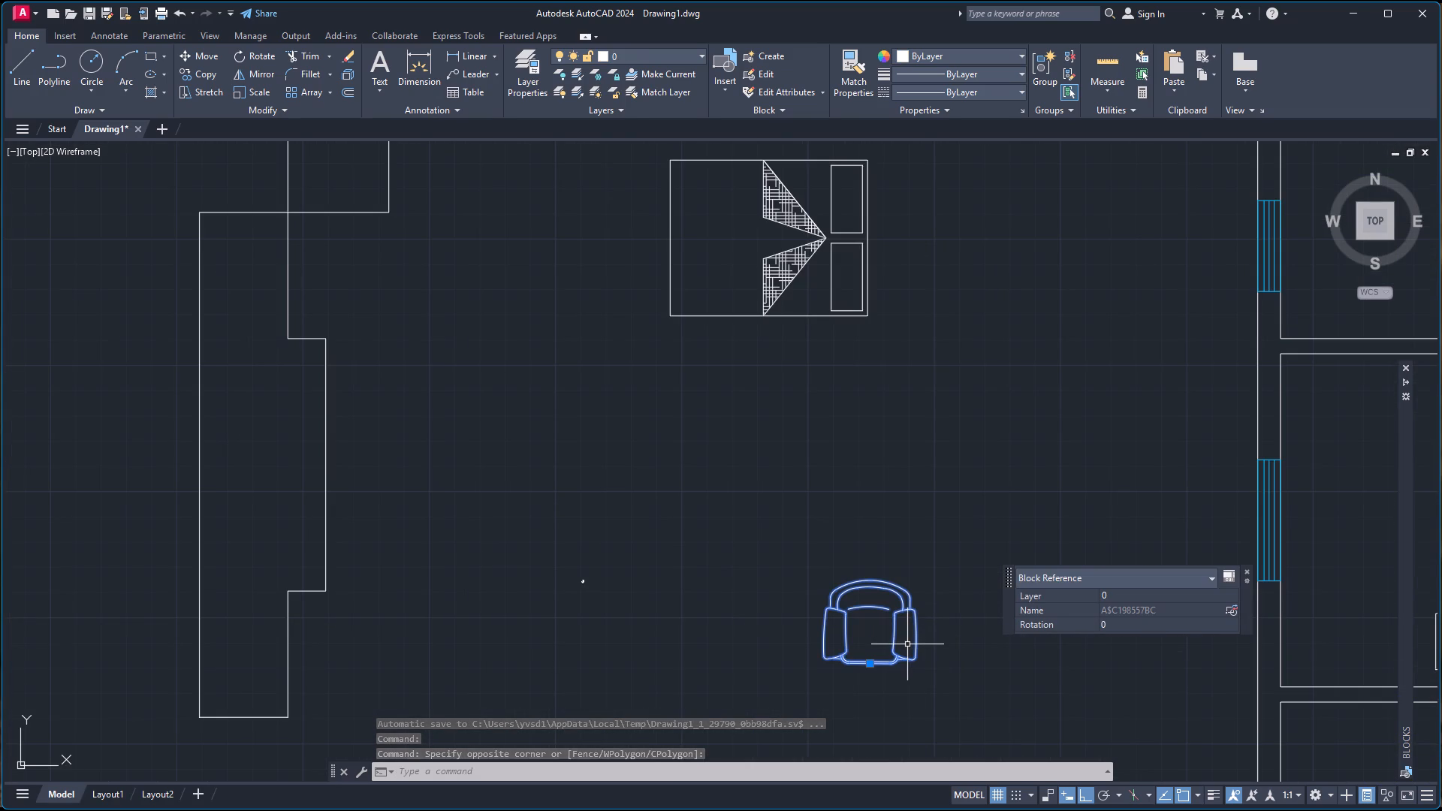
{"action": "type", "text": "ro"}
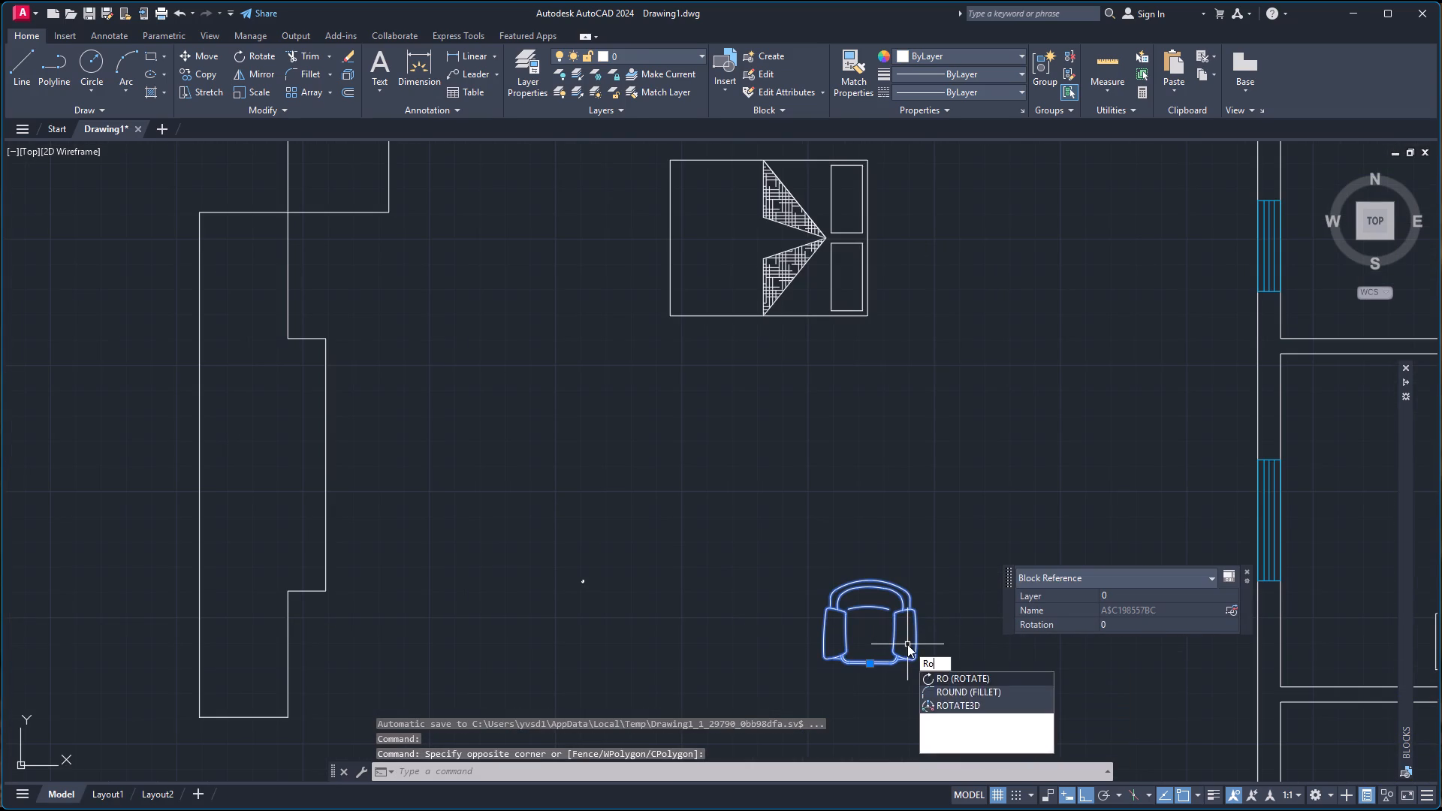
{"action": "key", "text": "Return"}
{"action": "scroll", "coordinate": [870, 583], "scroll_direction": "up", "scroll_amount": 2}
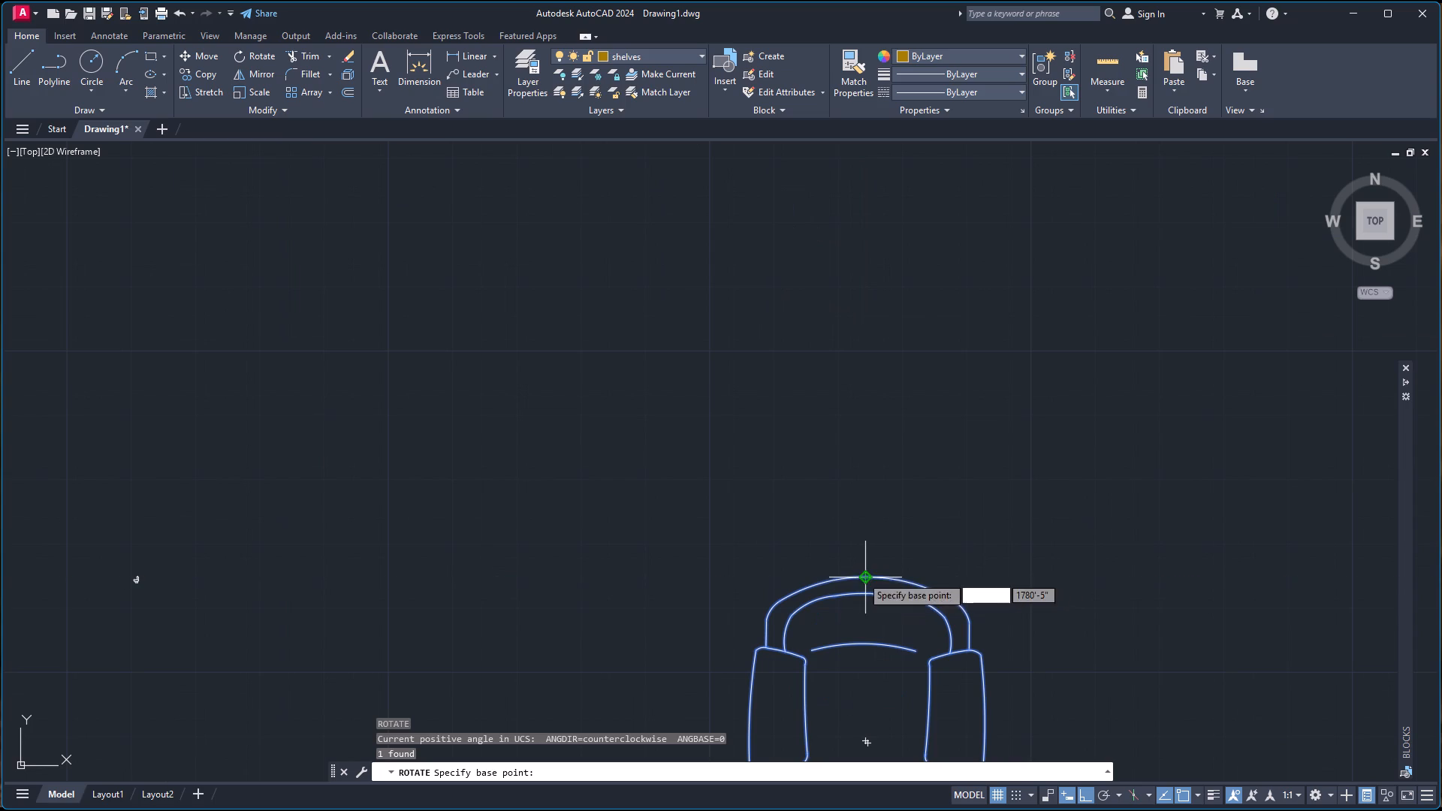
{"action": "double_click", "coordinate": [865, 577]}
{"action": "left_click", "coordinate": [845, 523]}
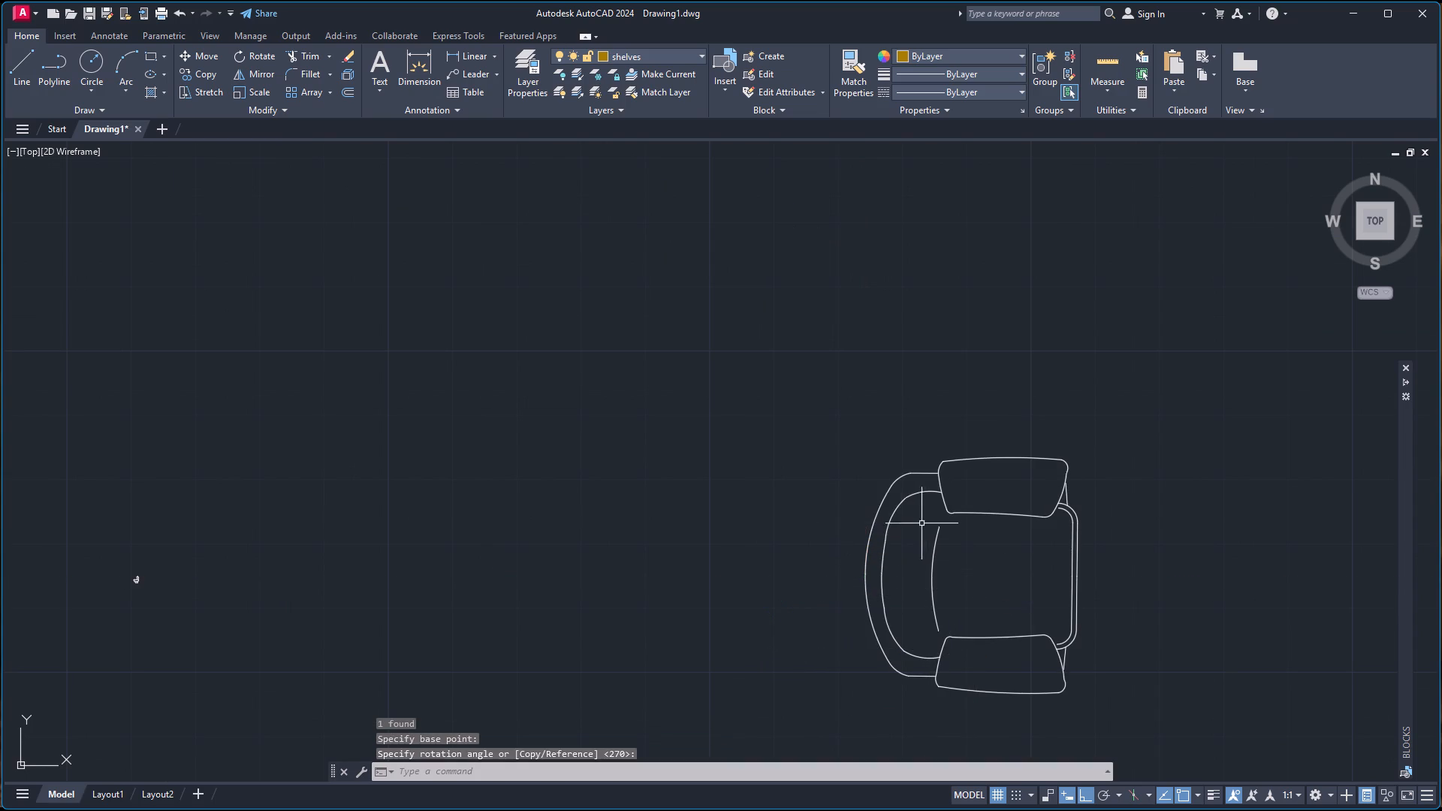
Copy the rotated armchair straight up by about 3'-1" to form a pair with a small gap between them.
{"action": "scroll", "coordinate": [925, 520], "scroll_direction": "down", "scroll_amount": 4}
{"action": "scroll", "coordinate": [950, 507], "scroll_direction": "up", "scroll_amount": 2}
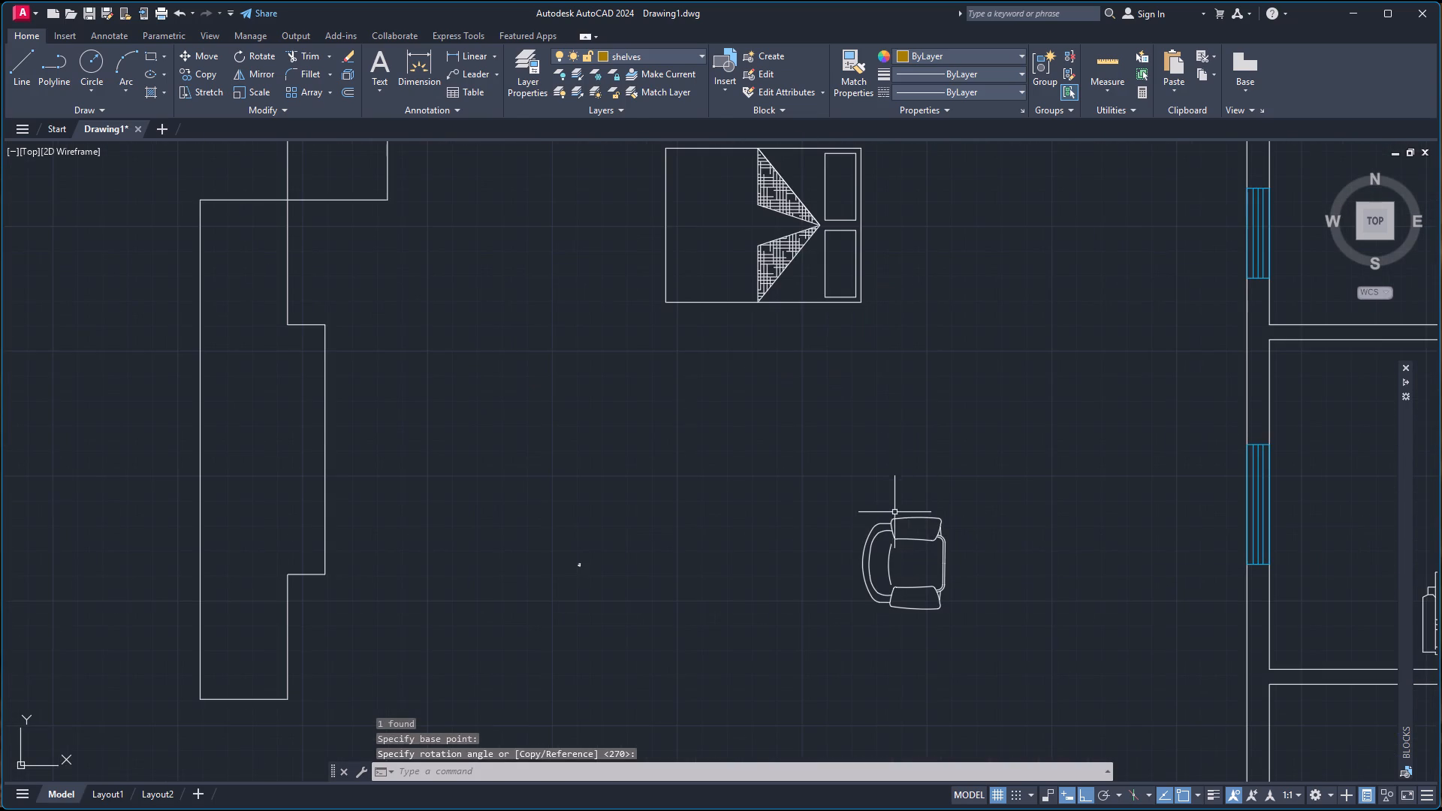
{"action": "left_click_drag", "start_coordinate": [859, 505], "coordinate": [852, 496]}
{"action": "left_click", "coordinate": [851, 496]}
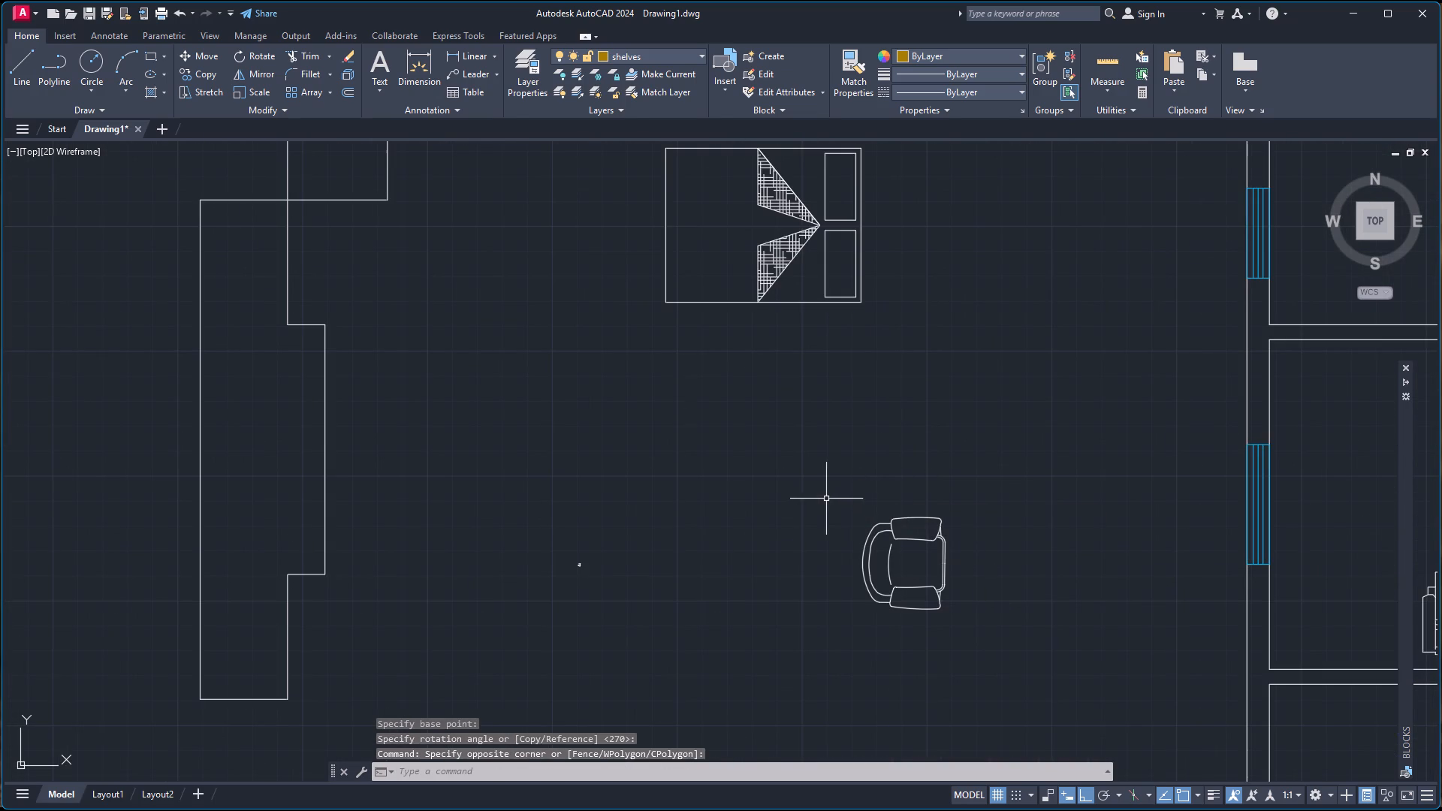
{"action": "left_click", "coordinate": [846, 491]}
{"action": "left_click", "coordinate": [967, 647]}
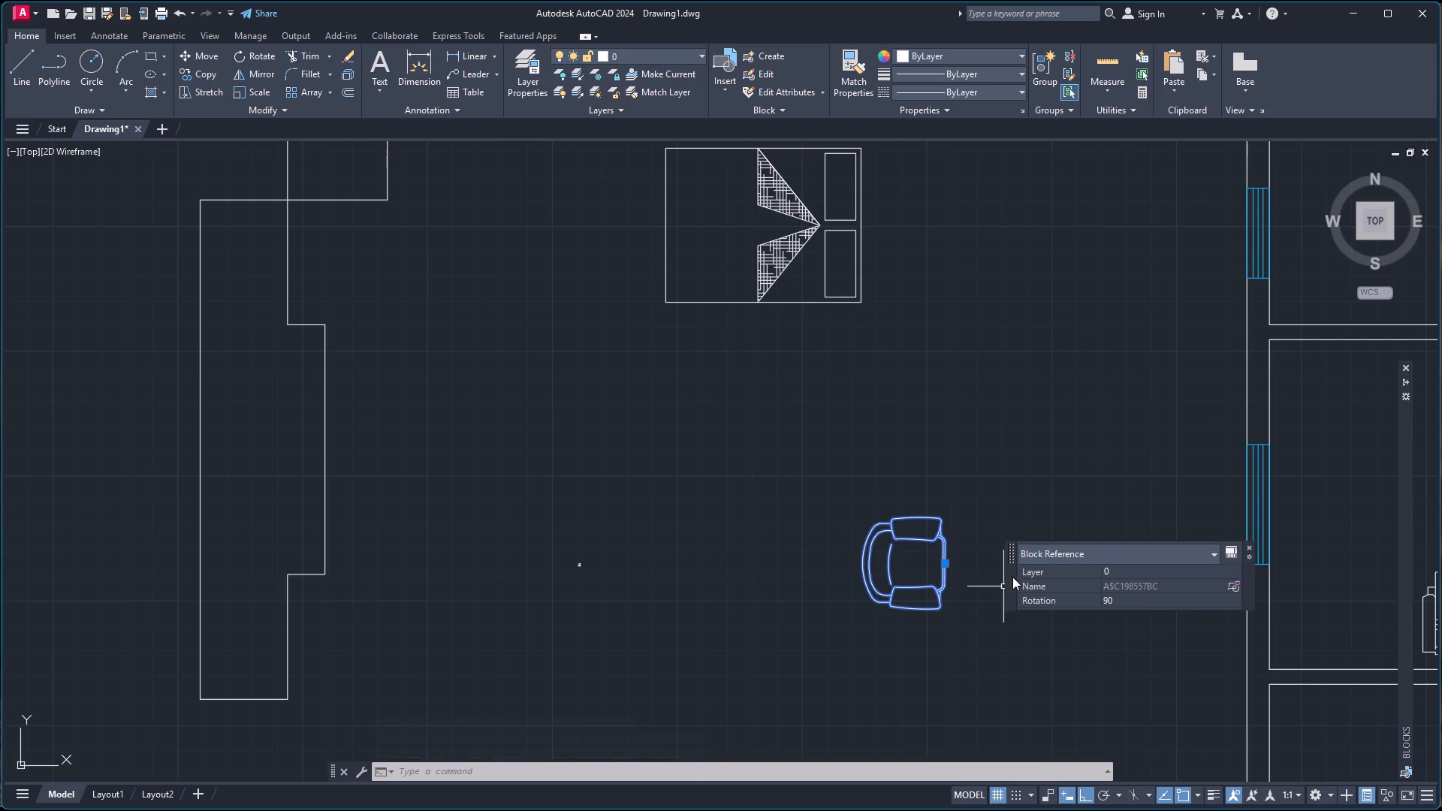
{"action": "key", "text": "c"}
{"action": "key", "text": "o"}
{"action": "key", "text": "Return"}
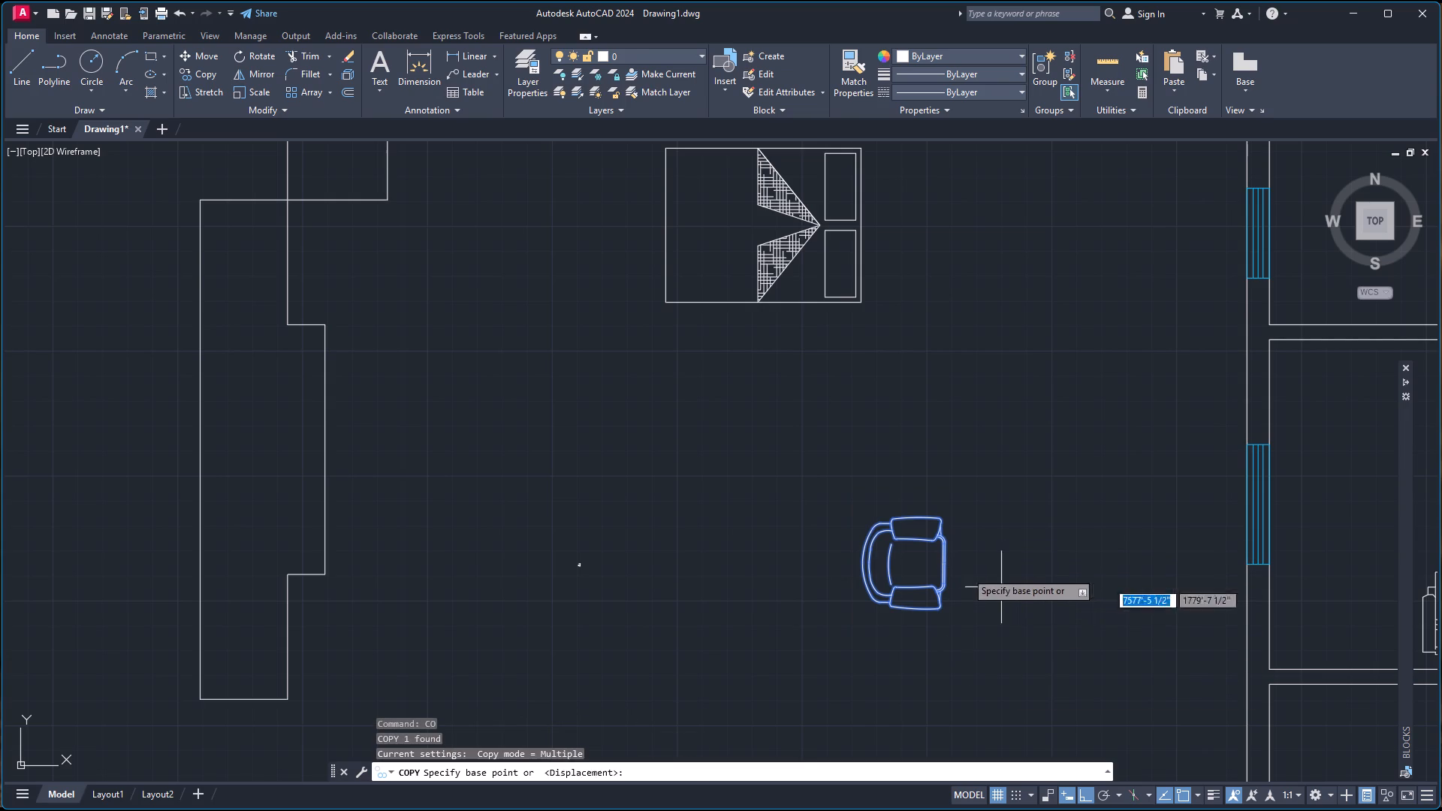
{"action": "scroll", "coordinate": [944, 566], "scroll_direction": "up", "scroll_amount": 3}
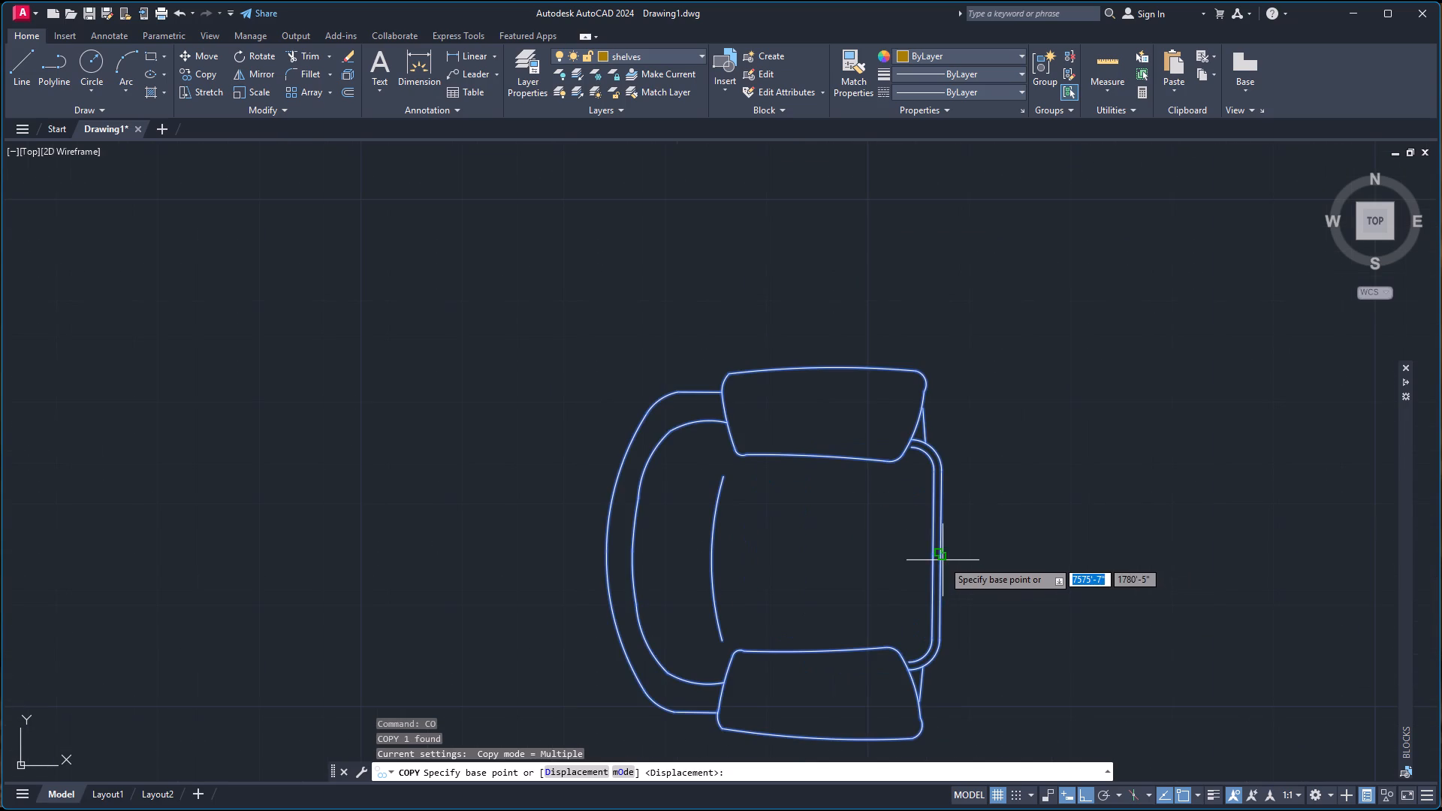
{"action": "left_click", "coordinate": [943, 552]}
{"action": "scroll", "coordinate": [982, 390], "scroll_direction": "down", "scroll_amount": 4}
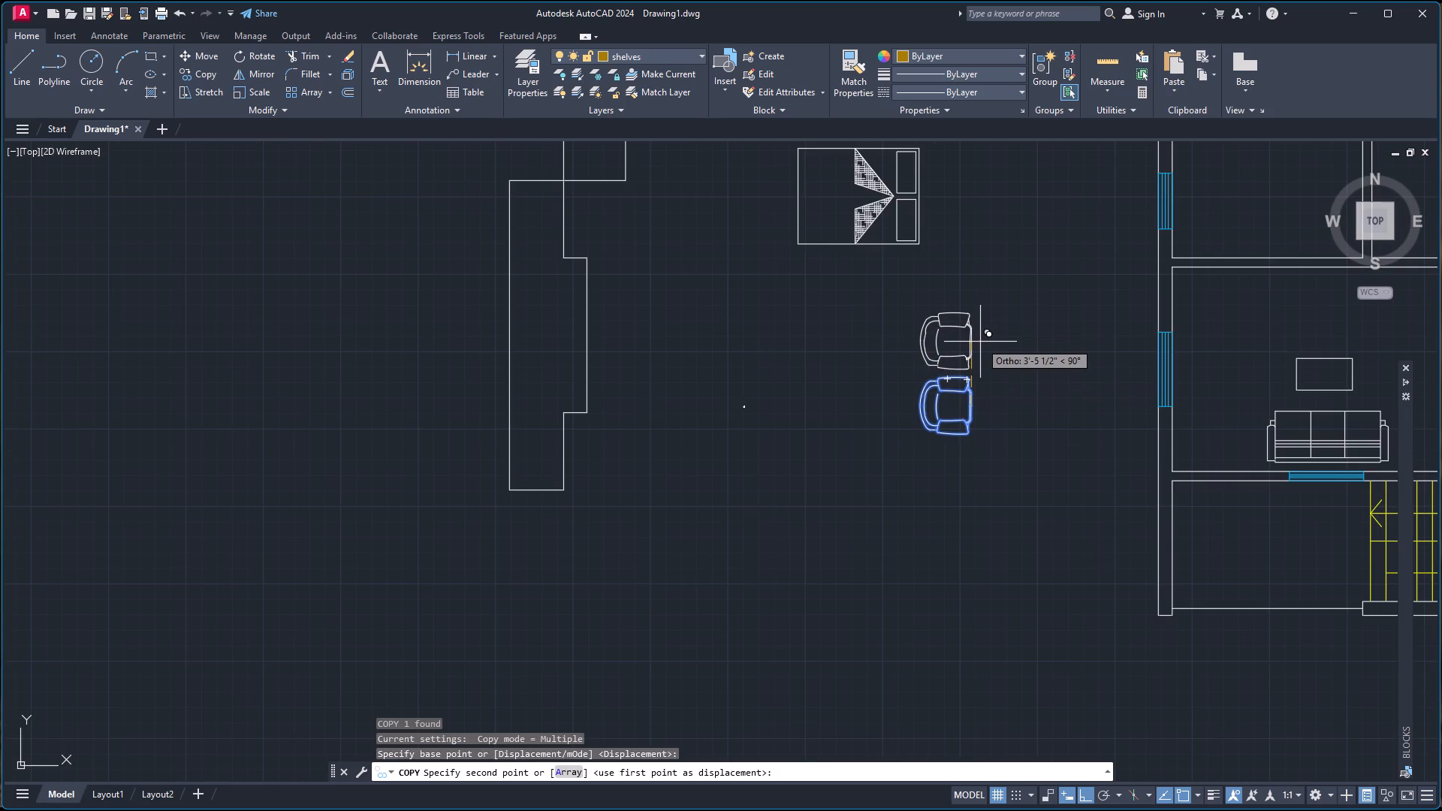
{"action": "scroll", "coordinate": [980, 342], "scroll_direction": "down", "scroll_amount": 1}
{"action": "scroll", "coordinate": [980, 342], "scroll_direction": "up", "scroll_amount": 4}
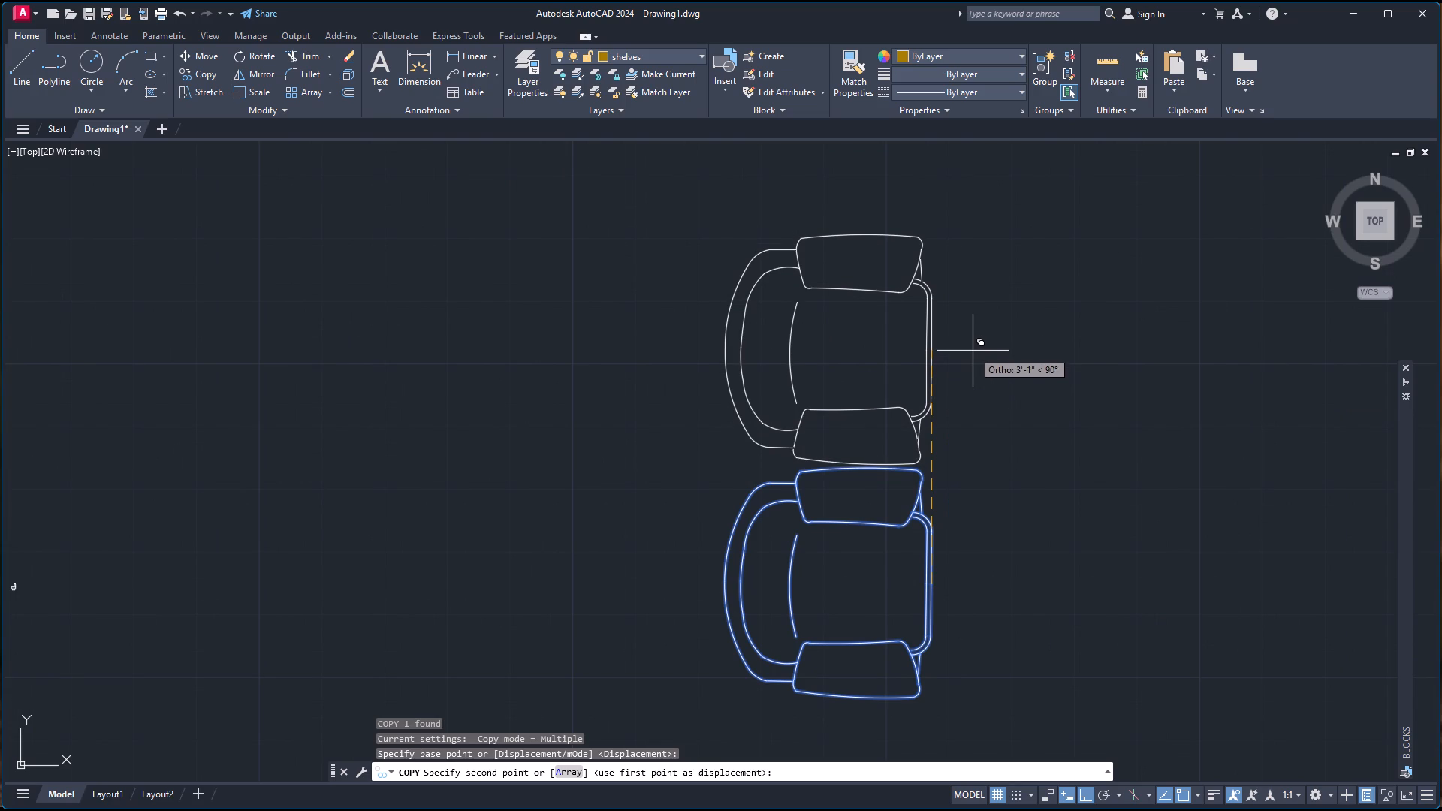
{"action": "left_click", "coordinate": [974, 345]}
{"action": "scroll", "coordinate": [1024, 397], "scroll_direction": "down", "scroll_amount": 3}
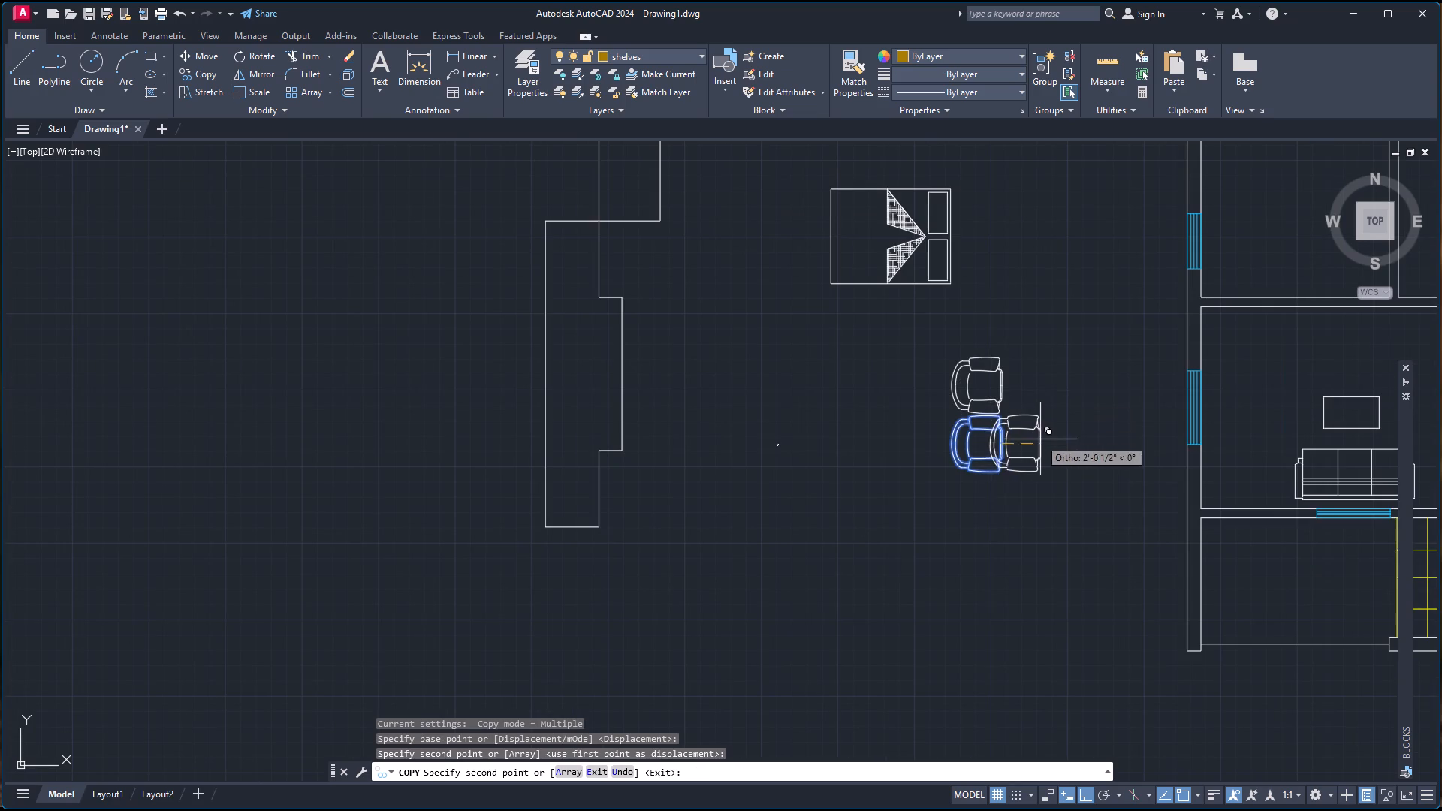
{"action": "key", "text": "Escape"}
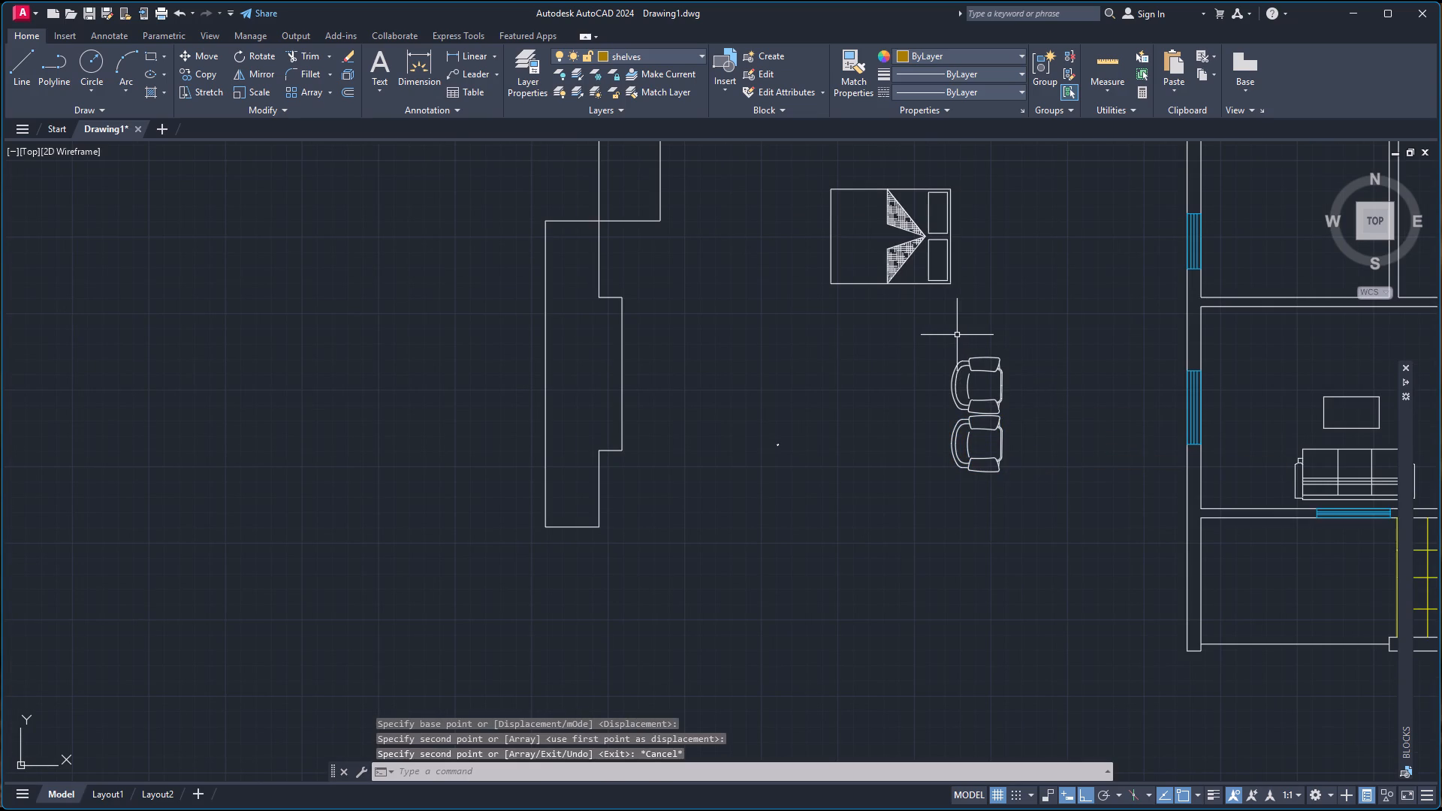
Move both armchairs horizontally about 14' into the living room, with their backs to the window in the outer wall.
{"action": "left_click", "coordinate": [937, 336]}
{"action": "left_click", "coordinate": [1024, 520]}
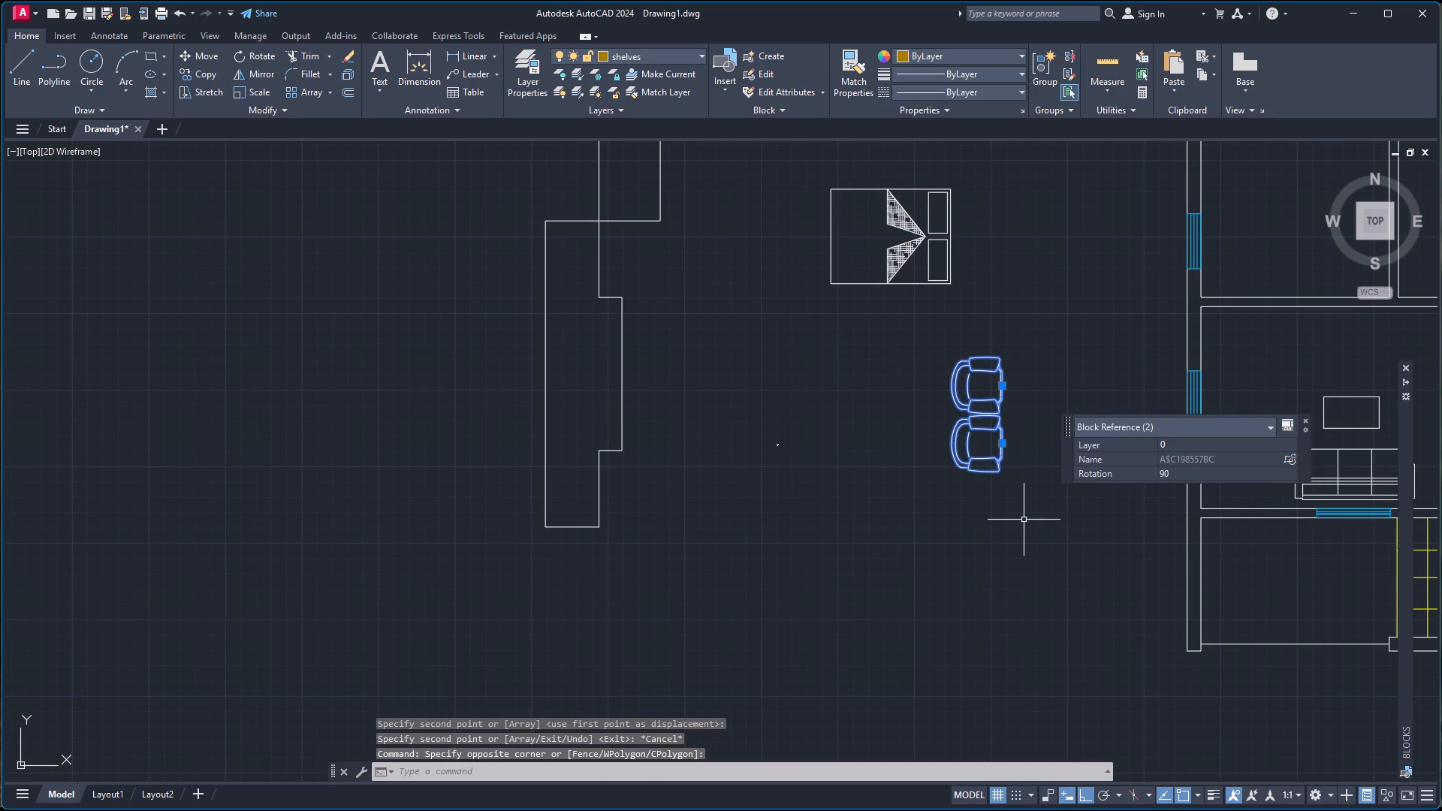
{"action": "key", "text": "m"}
{"action": "key", "text": "Return"}
{"action": "scroll", "coordinate": [1012, 427], "scroll_direction": "up", "scroll_amount": 3}
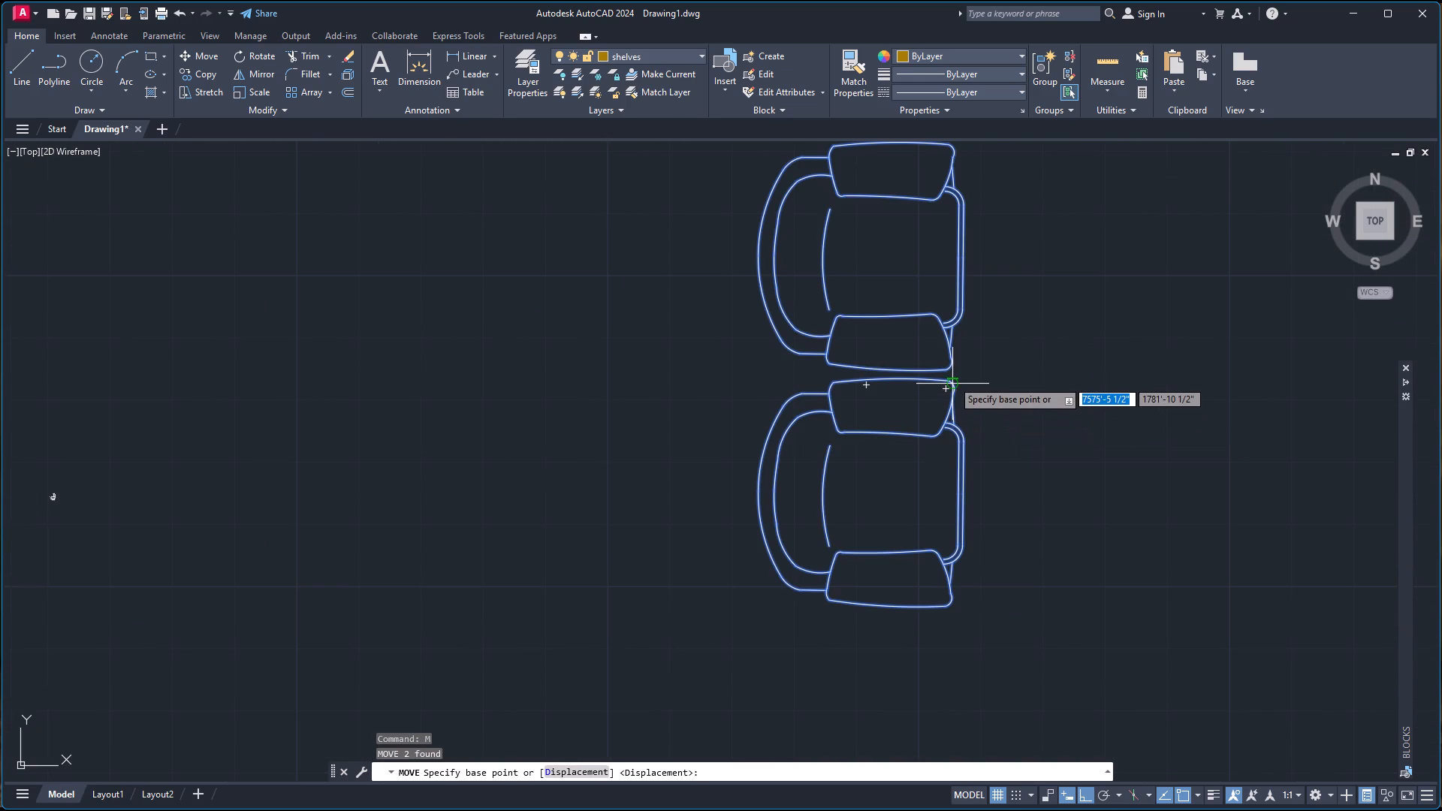
{"action": "left_click", "coordinate": [952, 380]}
{"action": "scroll", "coordinate": [1214, 447], "scroll_direction": "down", "scroll_amount": 6}
{"action": "scroll", "coordinate": [1281, 446], "scroll_direction": "down", "scroll_amount": 1}
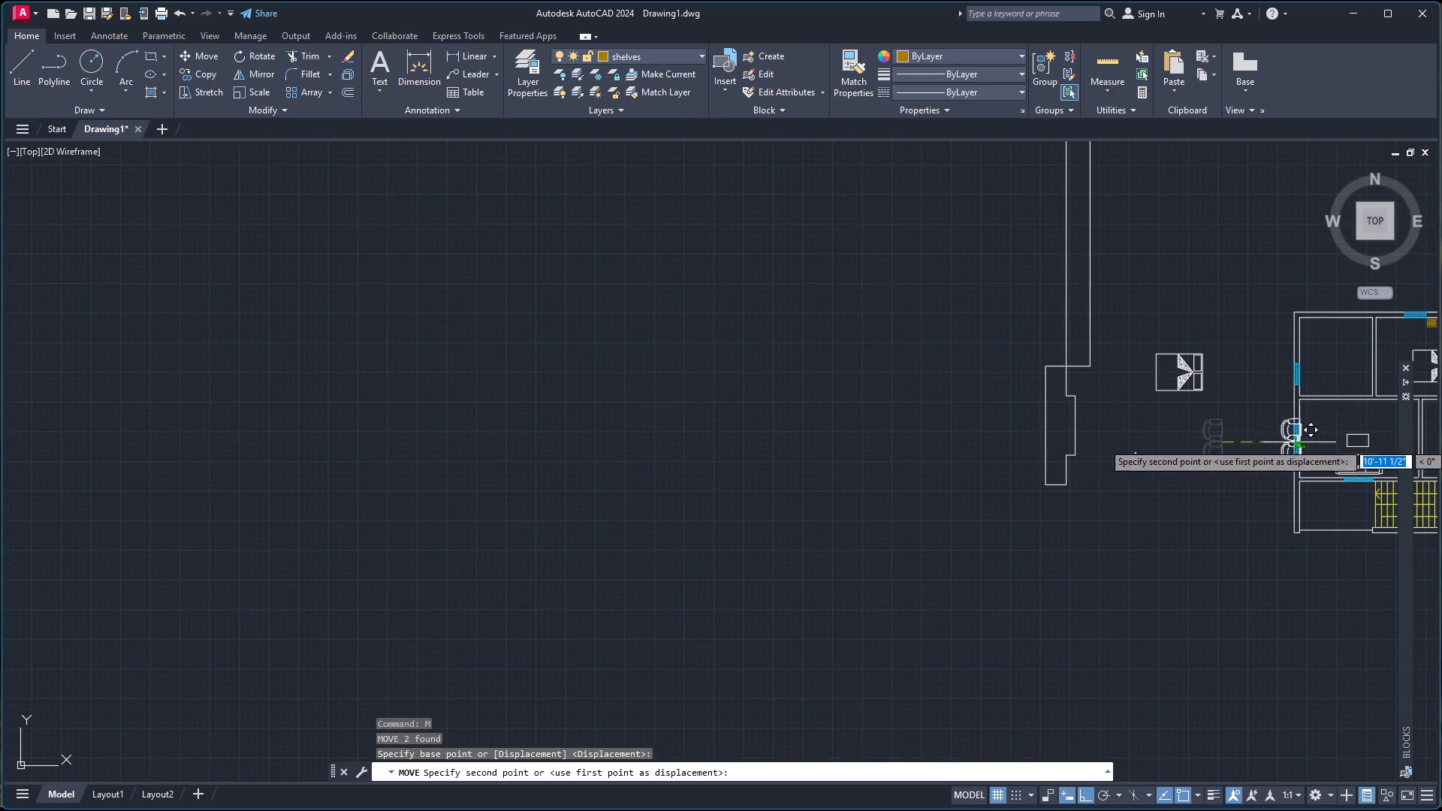
{"action": "scroll", "coordinate": [1318, 448], "scroll_direction": "down", "scroll_amount": 1}
{"action": "scroll", "coordinate": [1319, 448], "scroll_direction": "up", "scroll_amount": 1}
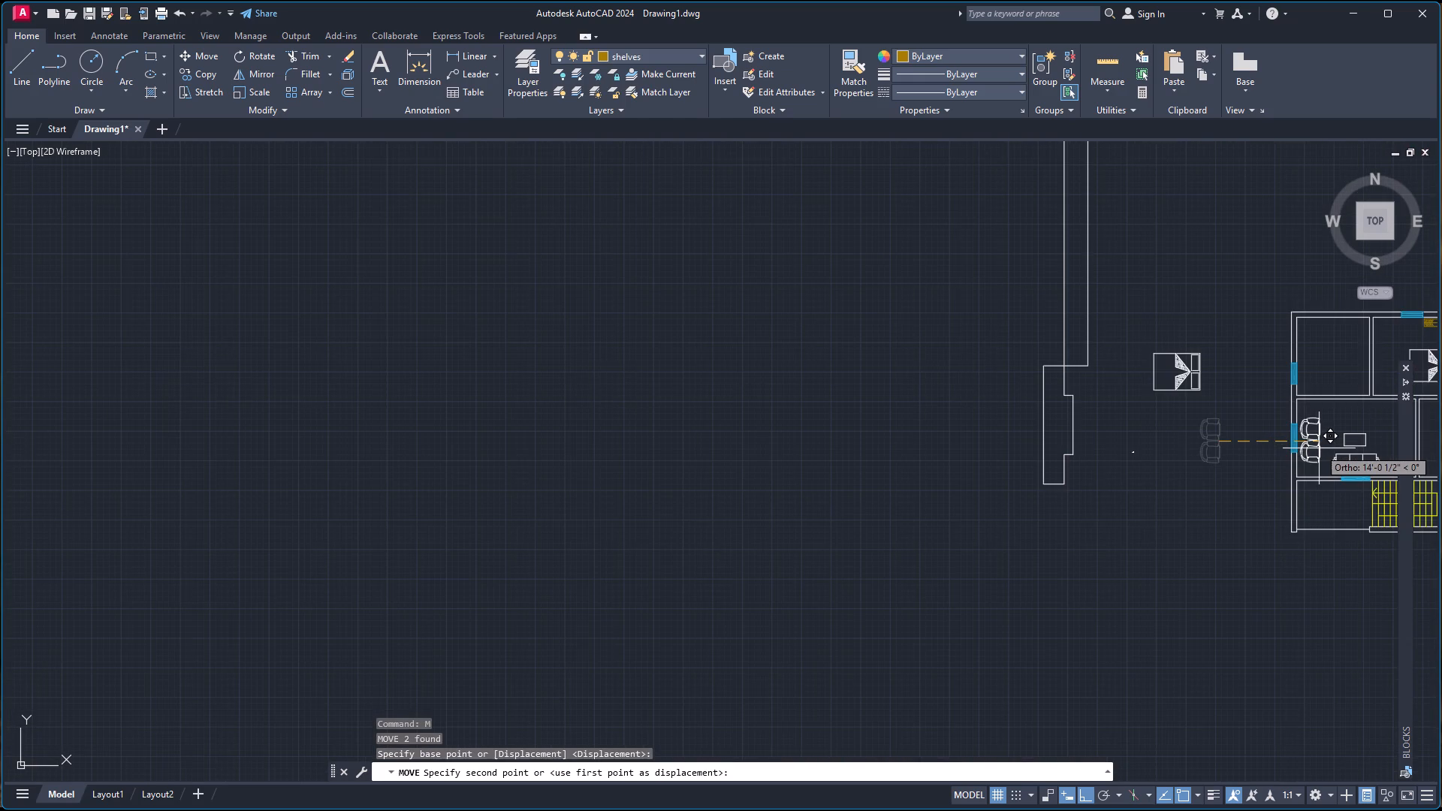
{"action": "scroll", "coordinate": [1319, 448], "scroll_direction": "up", "scroll_amount": 3}
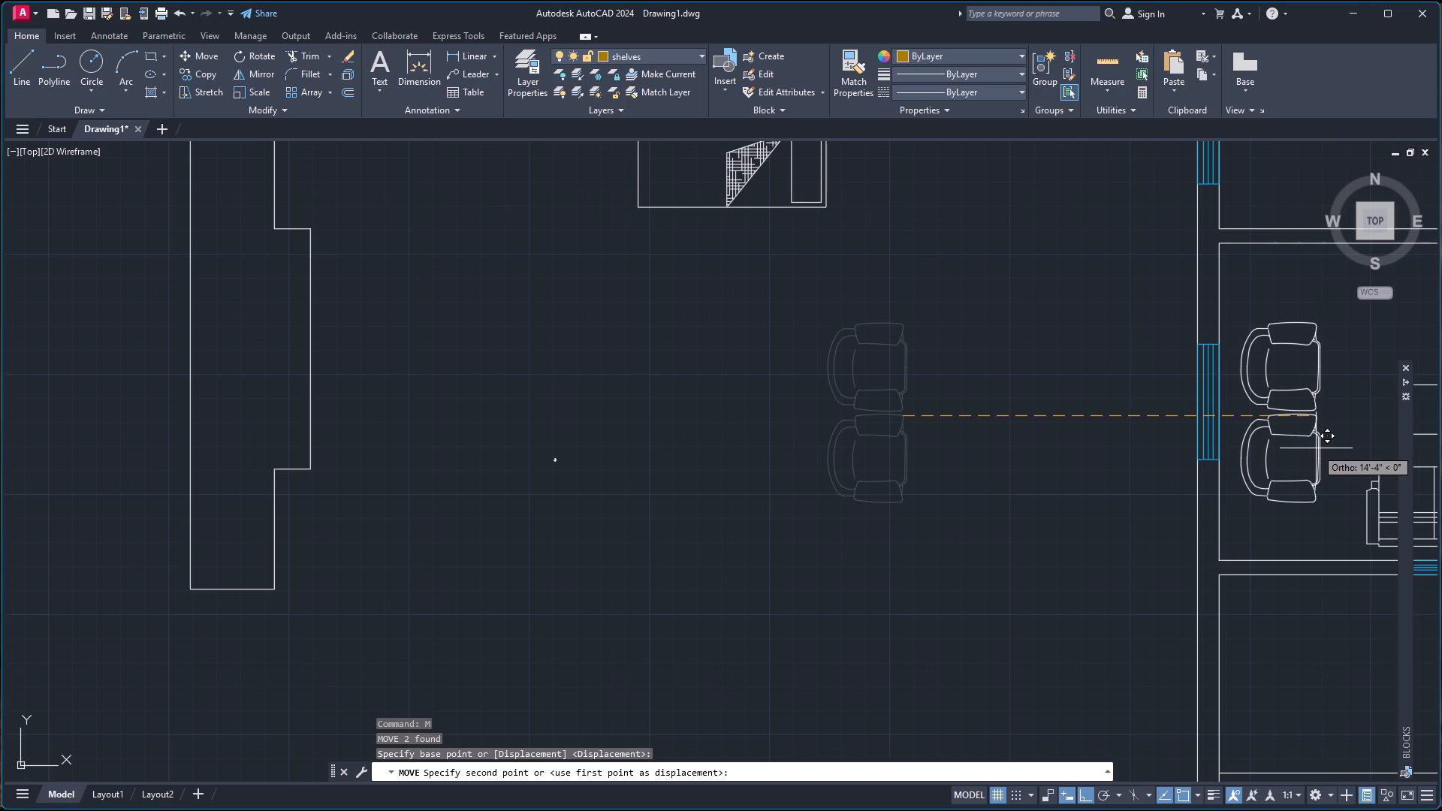
{"action": "left_click", "coordinate": [1309, 448]}
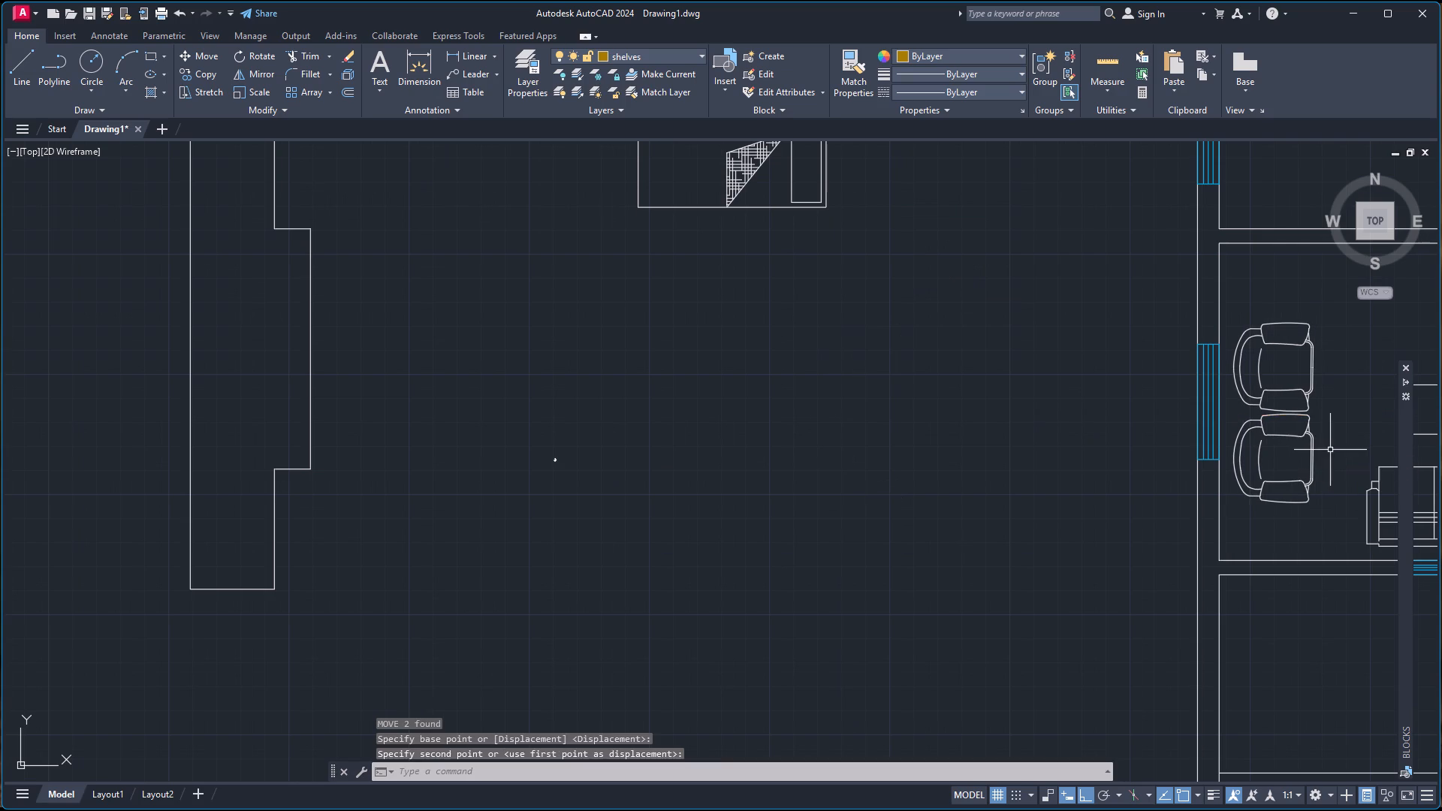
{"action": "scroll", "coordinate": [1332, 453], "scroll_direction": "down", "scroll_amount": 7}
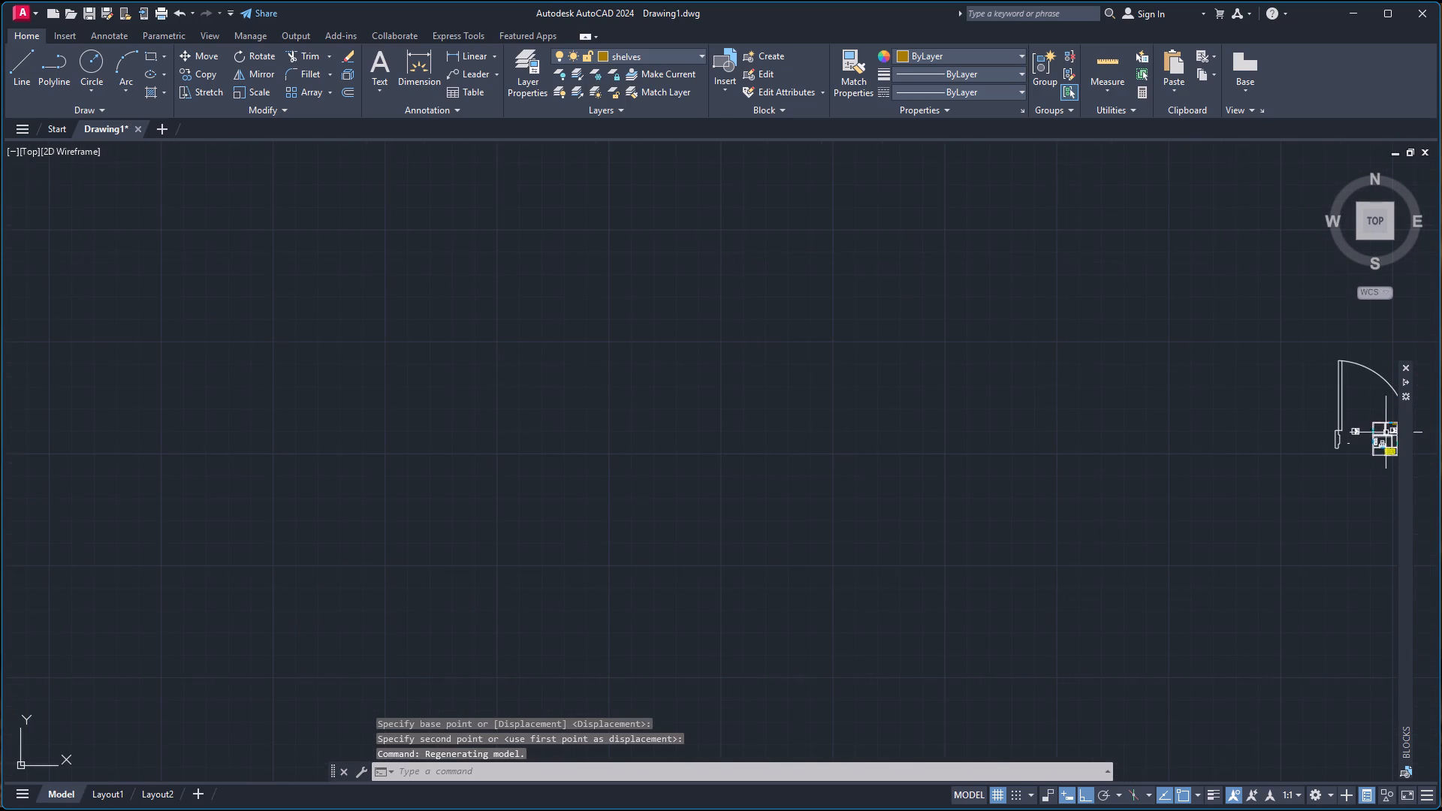
Delete the spare double-bed block lying outside the floor plan, between the oversized door and the outer wall.
{"action": "scroll", "coordinate": [1418, 414], "scroll_direction": "up", "scroll_amount": 4}
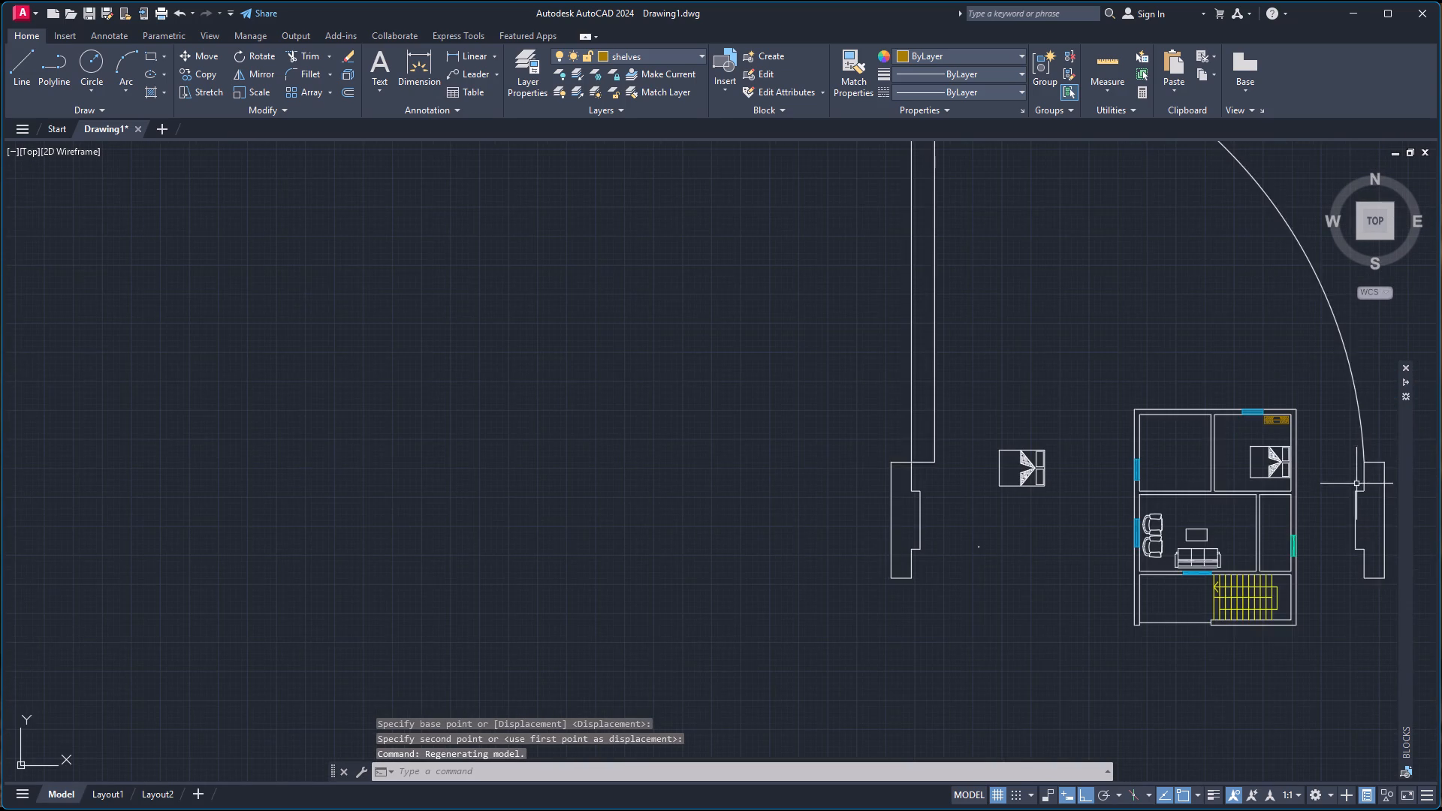
{"action": "scroll", "coordinate": [1356, 484], "scroll_direction": "up", "scroll_amount": 1}
{"action": "scroll", "coordinate": [1293, 509], "scroll_direction": "up", "scroll_amount": 2}
{"action": "scroll", "coordinate": [1265, 503], "scroll_direction": "down", "scroll_amount": 2}
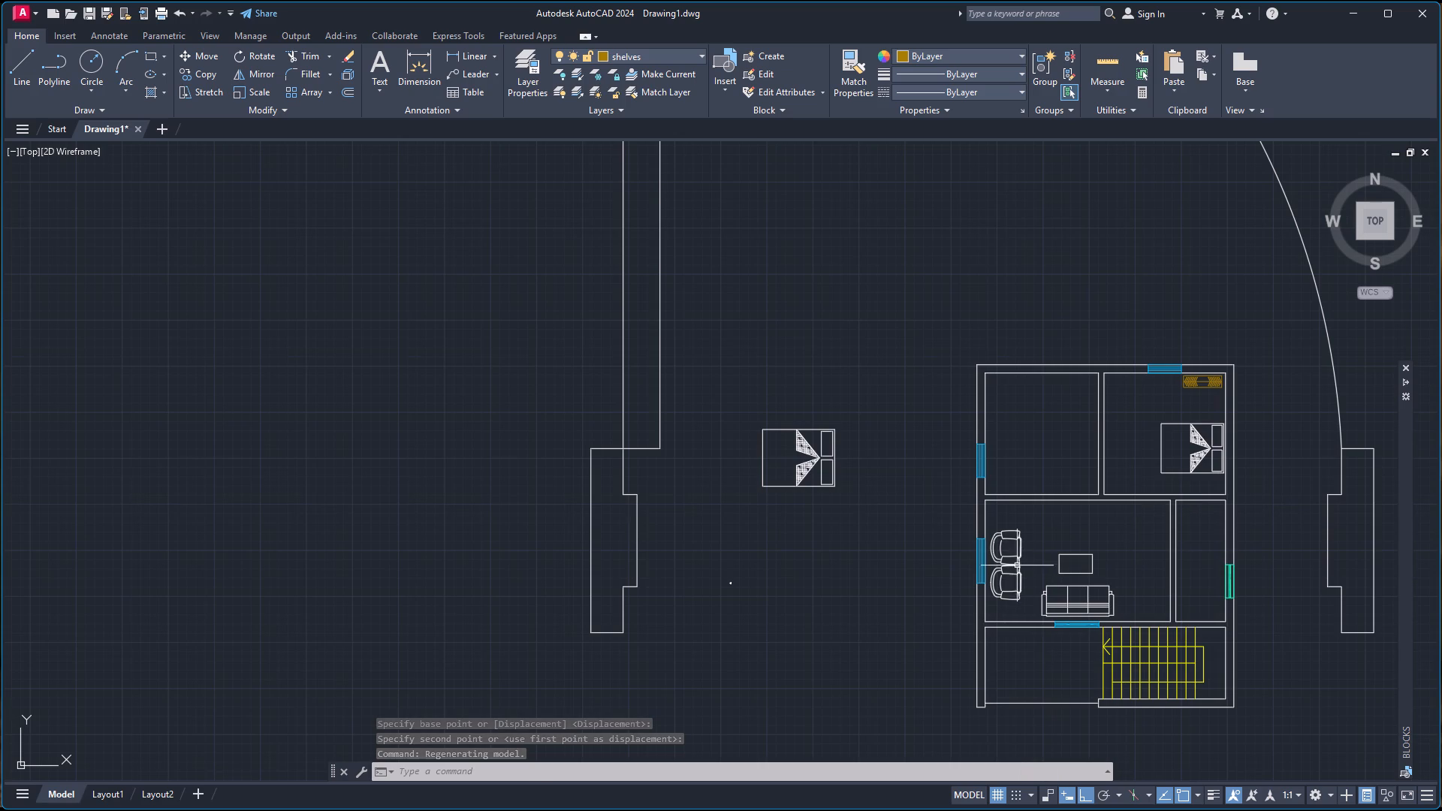
{"action": "scroll", "coordinate": [715, 594], "scroll_direction": "up", "scroll_amount": 4}
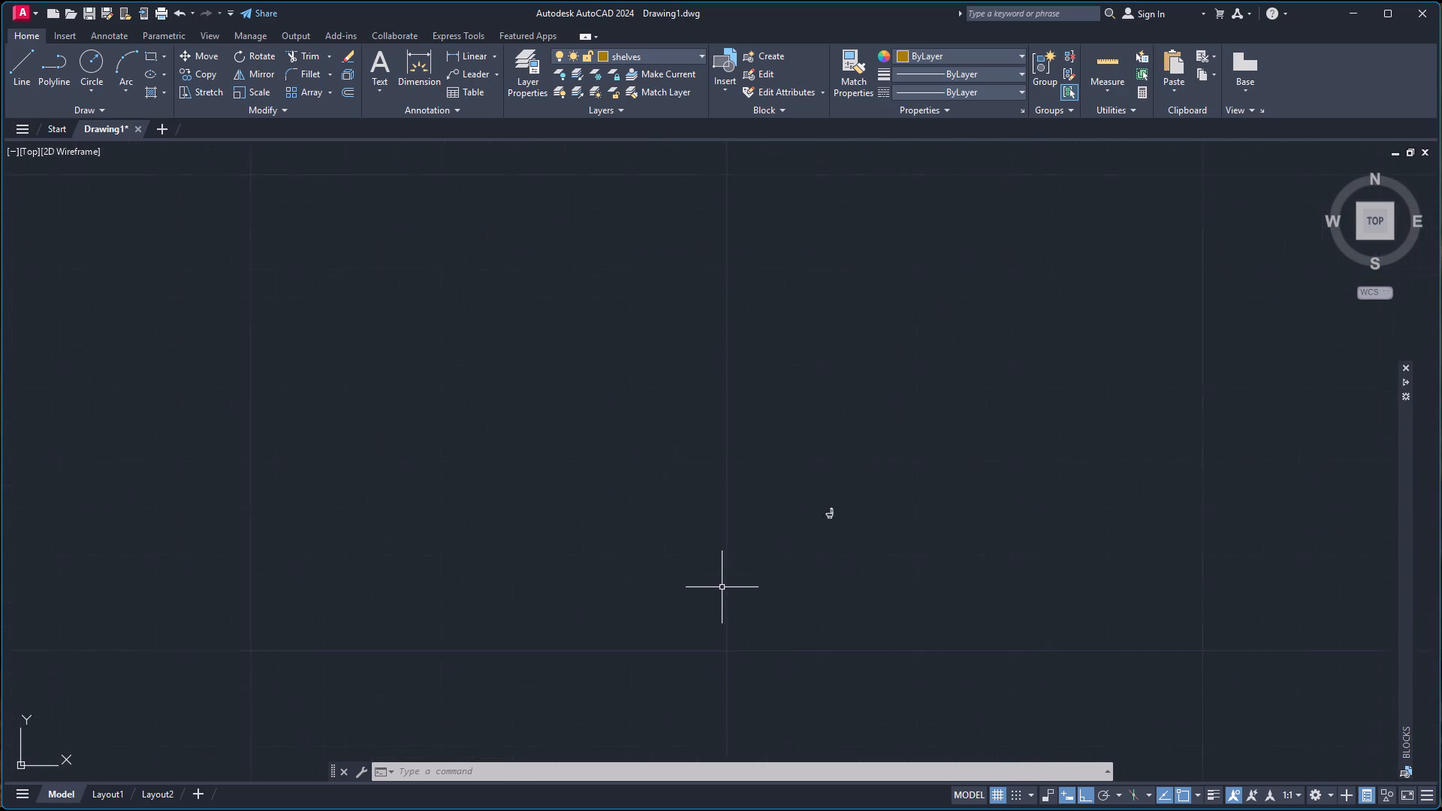
{"action": "scroll", "coordinate": [722, 587], "scroll_direction": "up", "scroll_amount": 2}
{"action": "scroll", "coordinate": [822, 474], "scroll_direction": "up", "scroll_amount": 3}
{"action": "scroll", "coordinate": [844, 463], "scroll_direction": "down", "scroll_amount": 9}
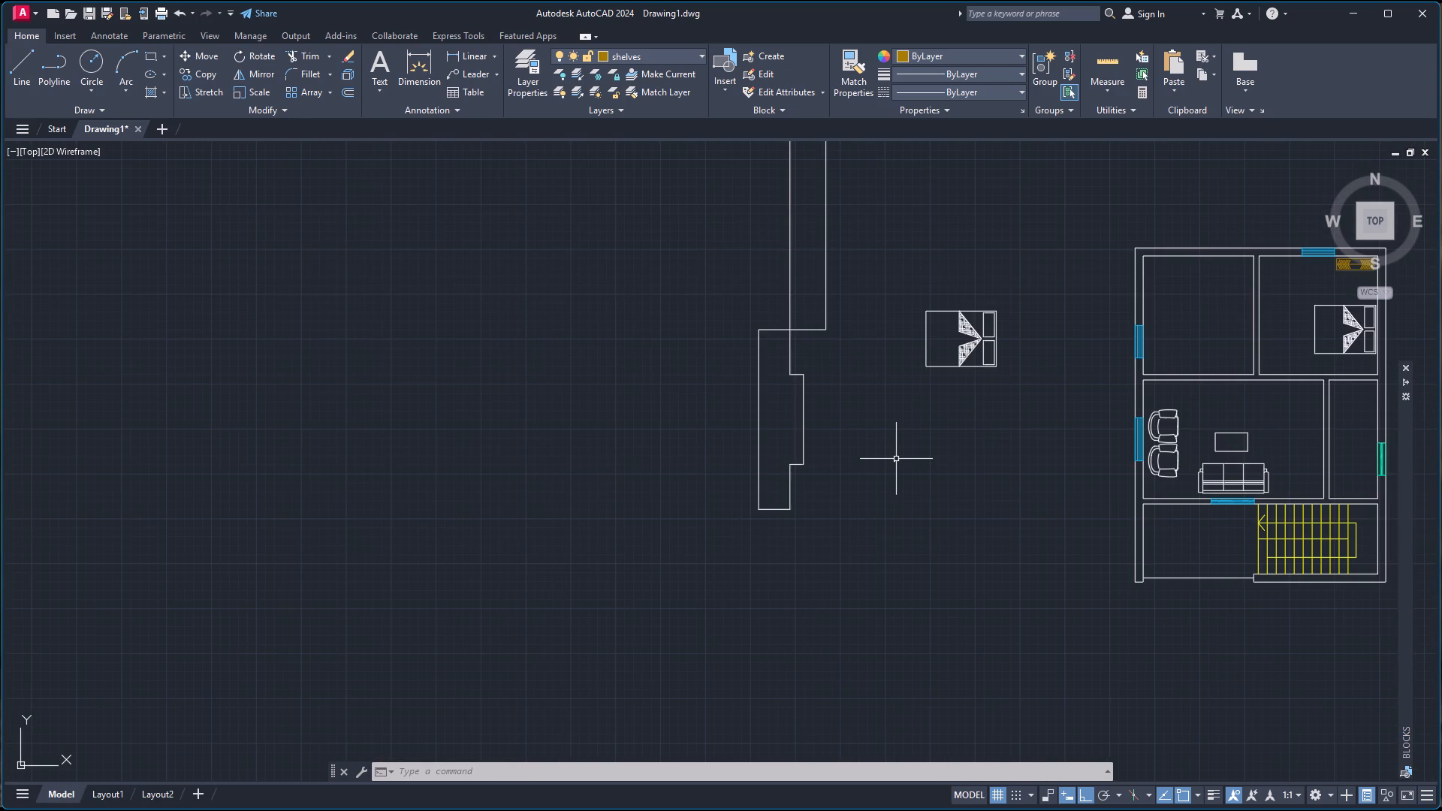
{"action": "left_click", "coordinate": [888, 279]}
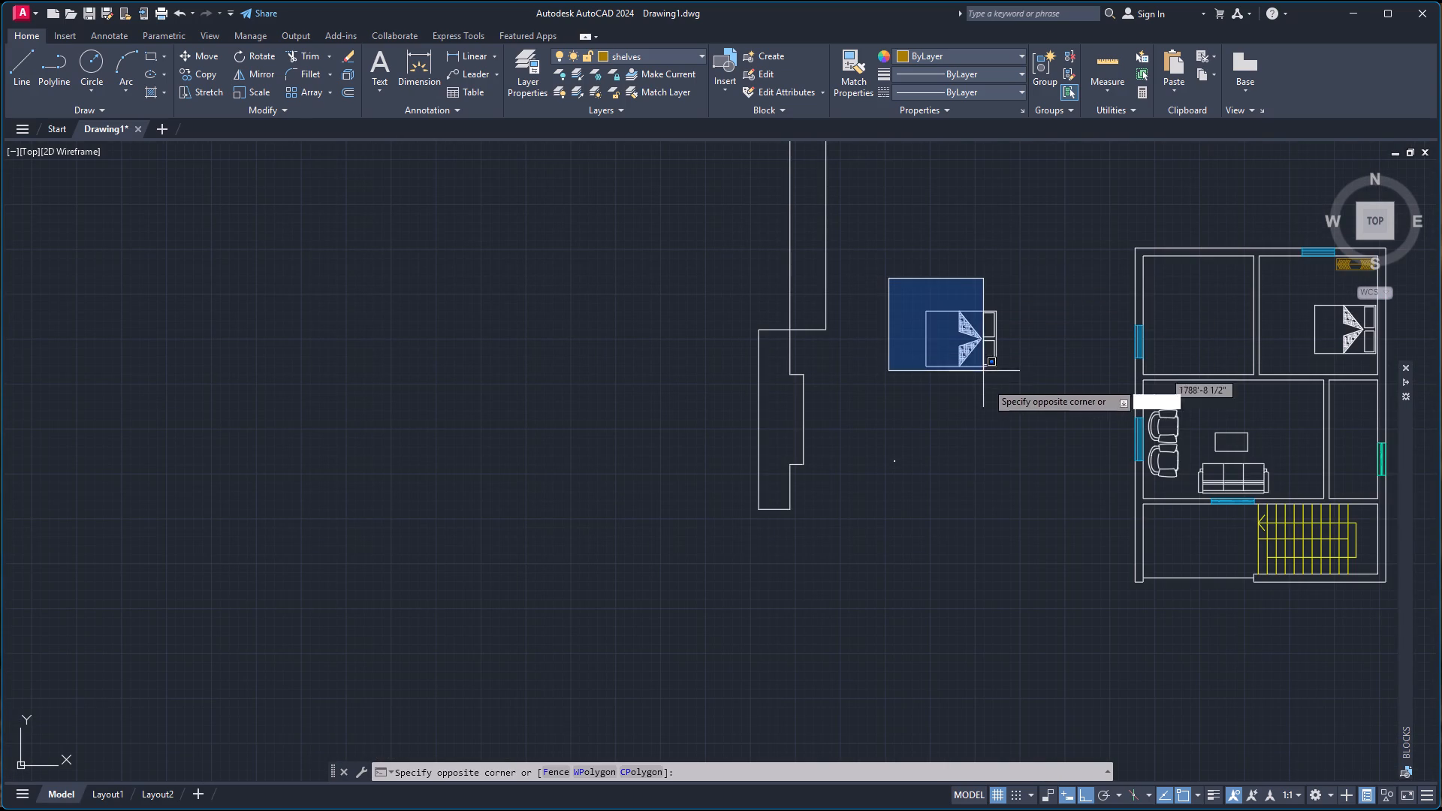
{"action": "left_click", "coordinate": [1019, 396]}
{"action": "key", "text": "Delete"}
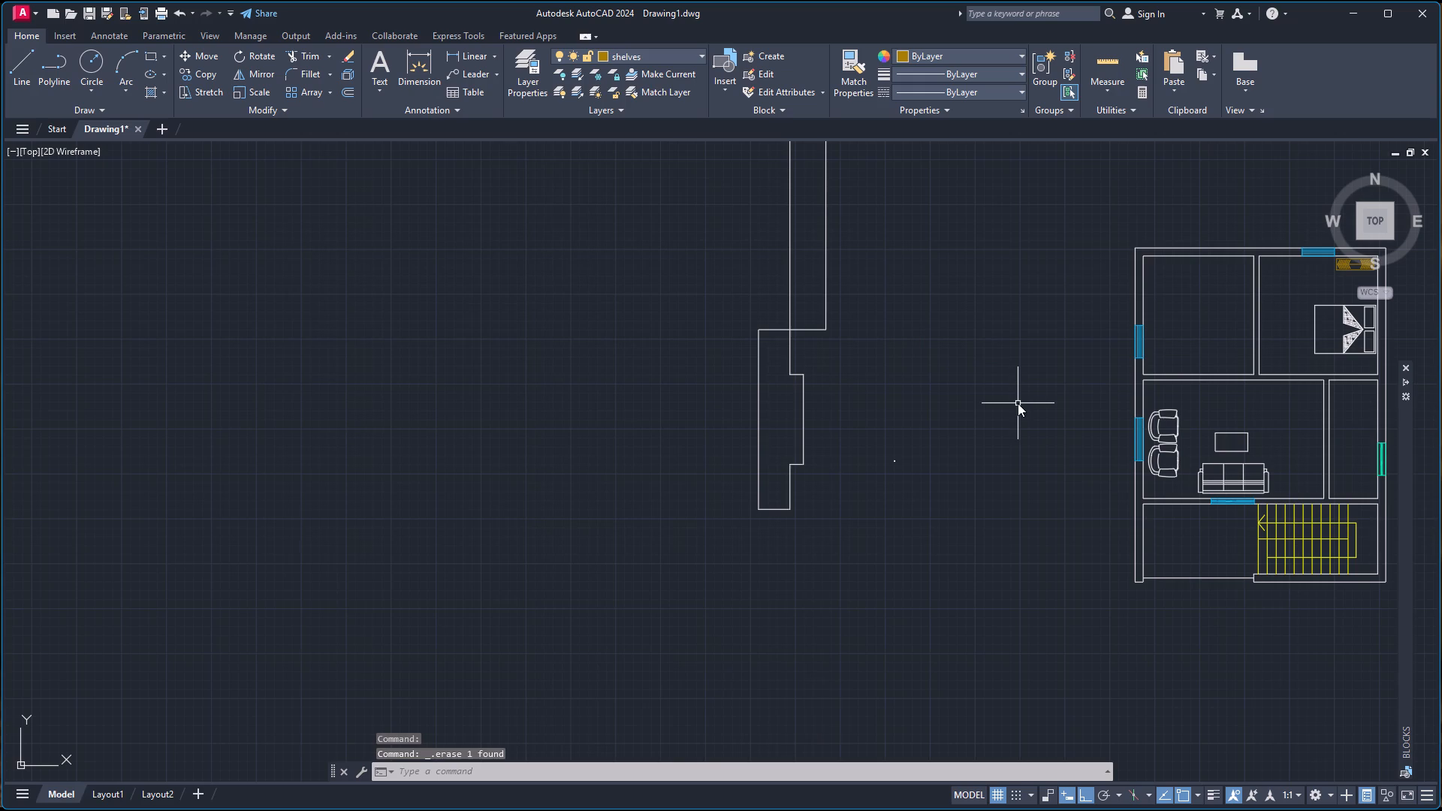
Scale up the tiny toilet block from the upper corner of its tank, using a scale distance of about 2'-5 1/2".
{"action": "scroll", "coordinate": [897, 426], "scroll_direction": "up", "scroll_amount": 3}
{"action": "scroll", "coordinate": [852, 618], "scroll_direction": "up", "scroll_amount": 2}
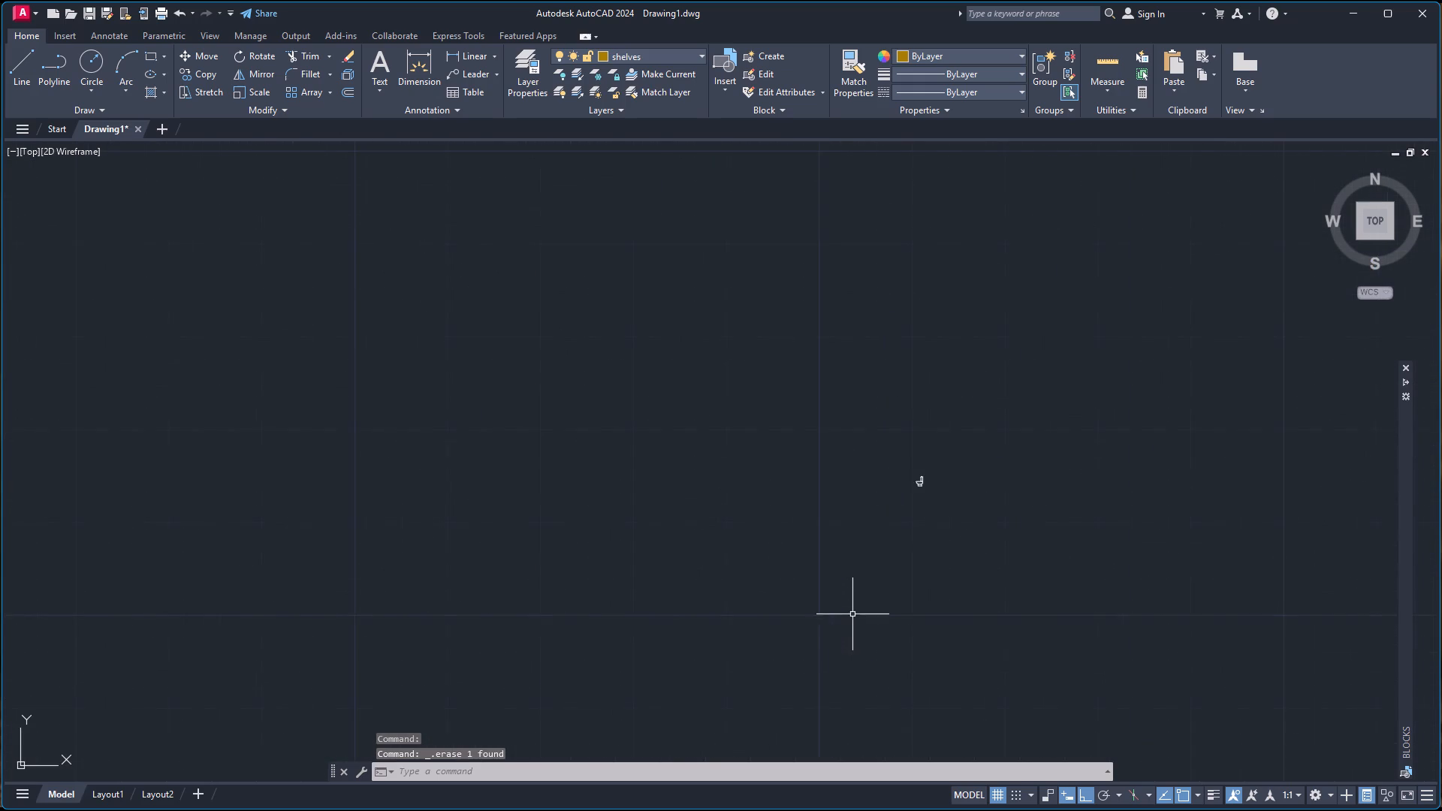
{"action": "scroll", "coordinate": [871, 546], "scroll_direction": "up", "scroll_amount": 3}
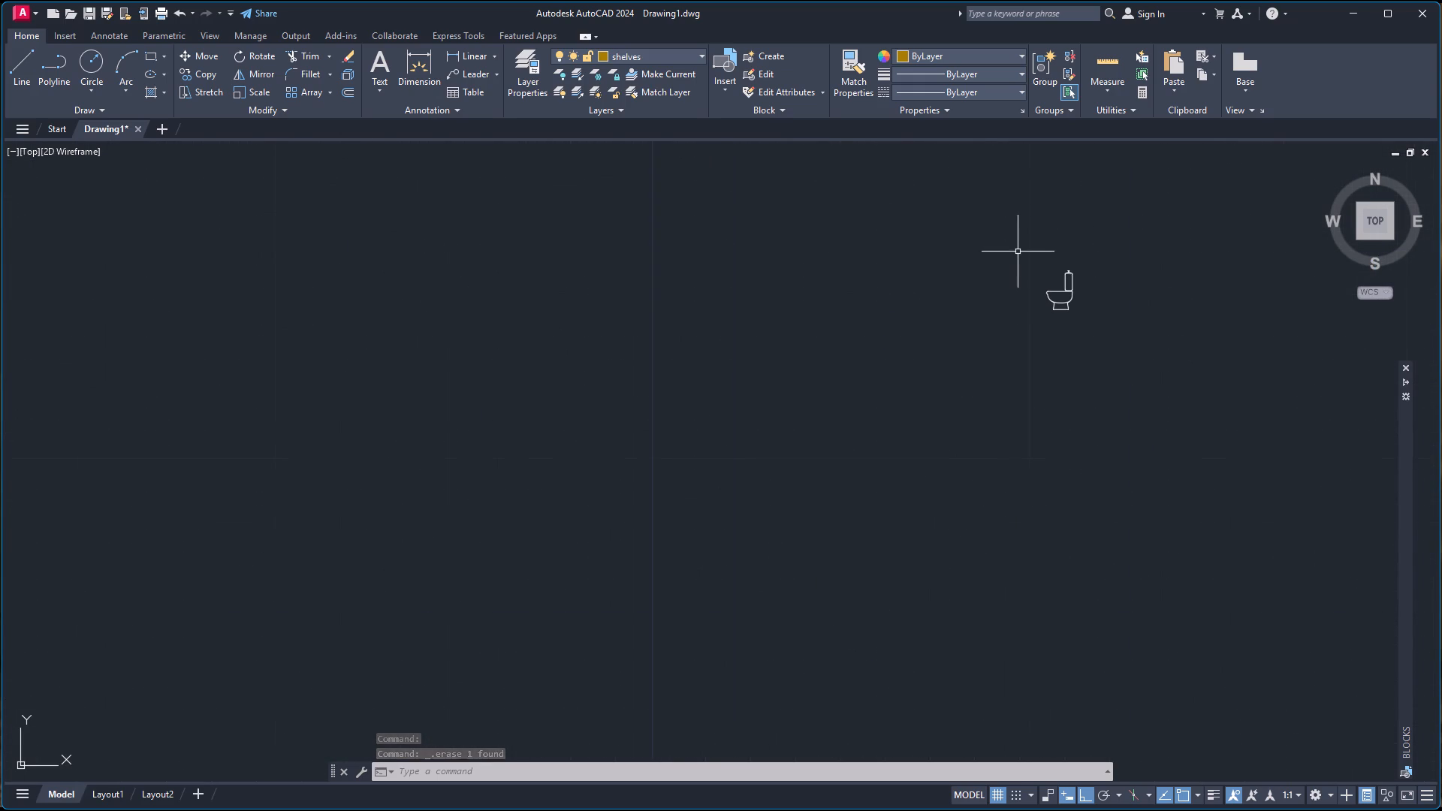
{"action": "left_click", "coordinate": [1035, 242]}
{"action": "left_click", "coordinate": [1117, 379]}
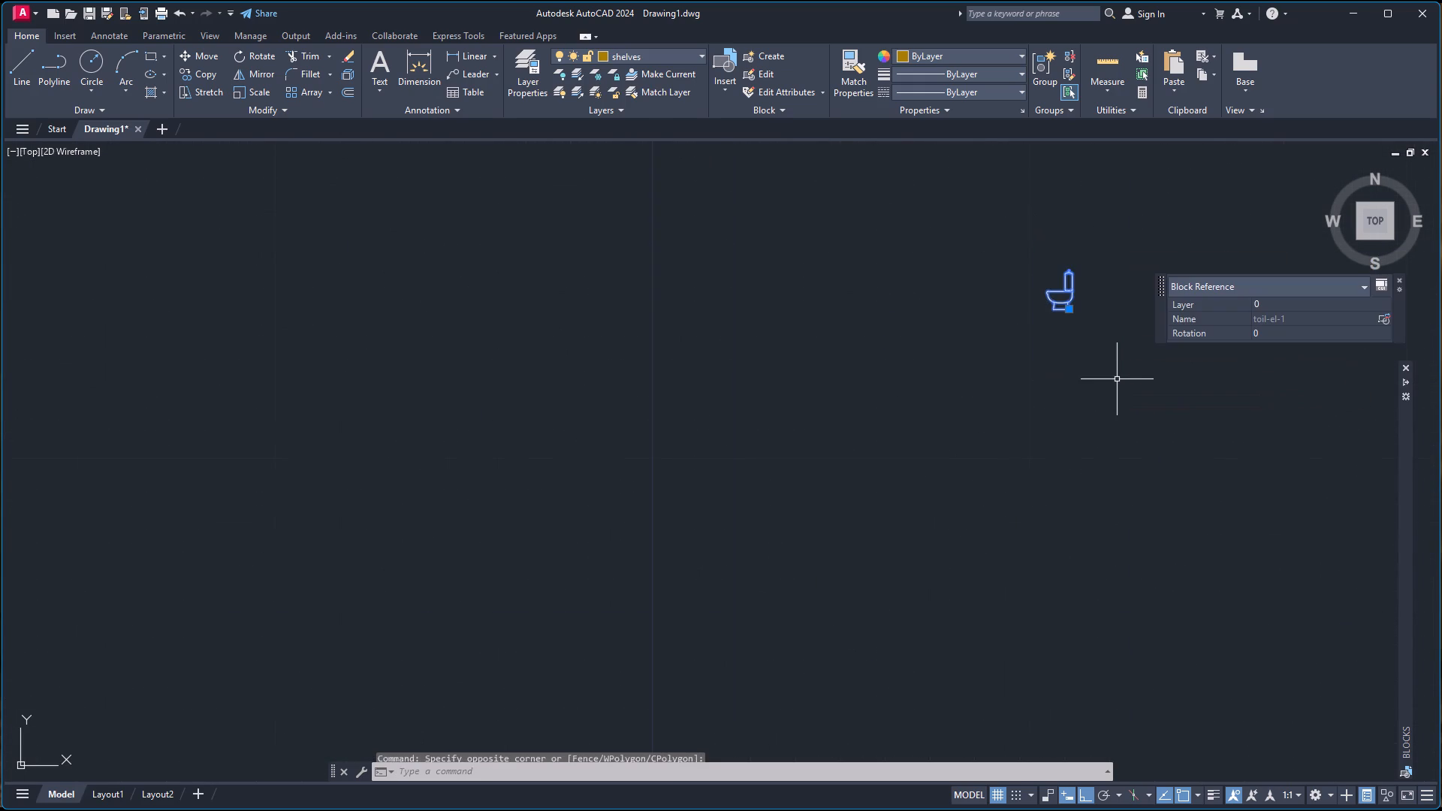
{"action": "scroll", "coordinate": [1121, 381], "scroll_direction": "down", "scroll_amount": 4}
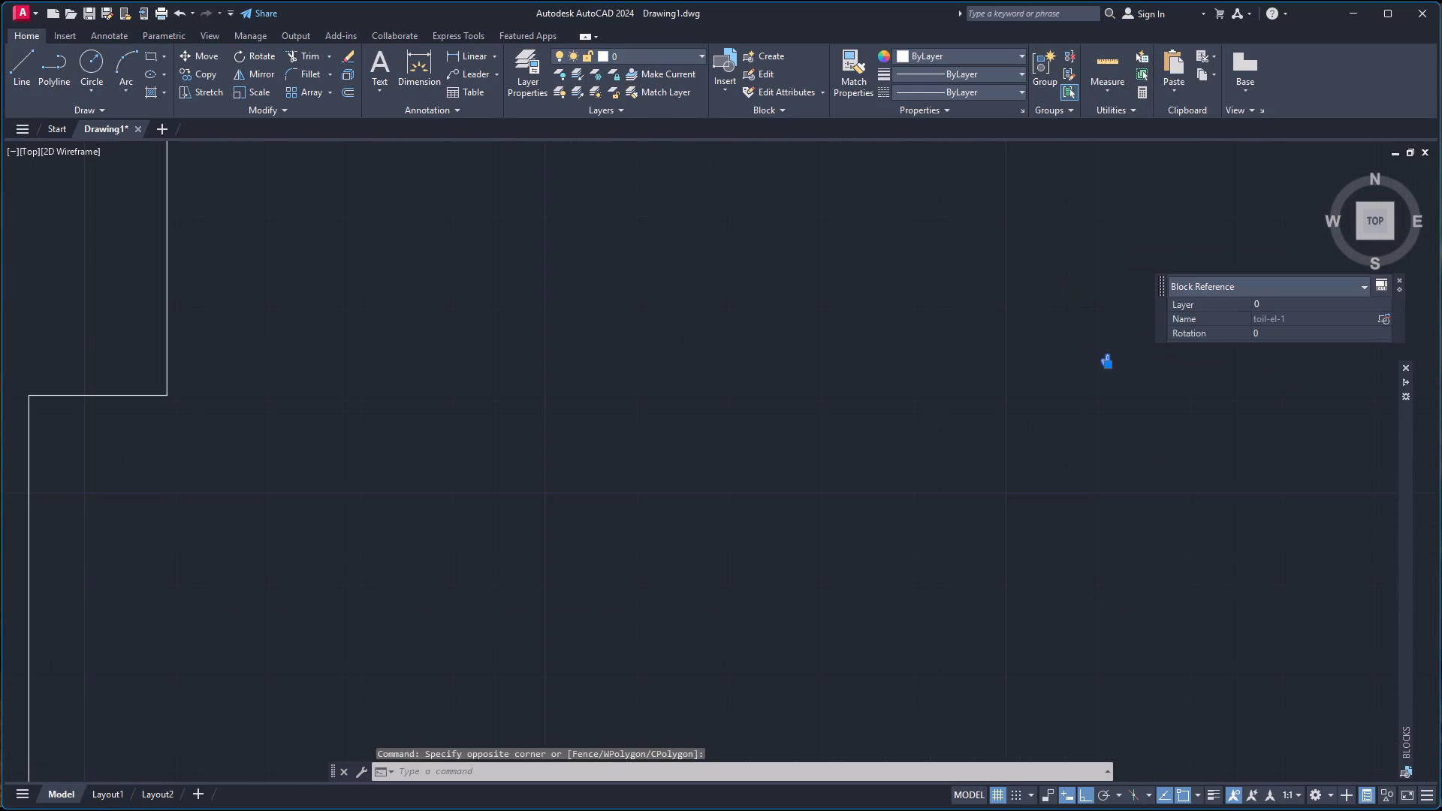
{"action": "scroll", "coordinate": [1121, 386], "scroll_direction": "down", "scroll_amount": 5}
{"action": "scroll", "coordinate": [1356, 385], "scroll_direction": "down", "scroll_amount": 3}
{"action": "scroll", "coordinate": [1395, 370], "scroll_direction": "up", "scroll_amount": 1}
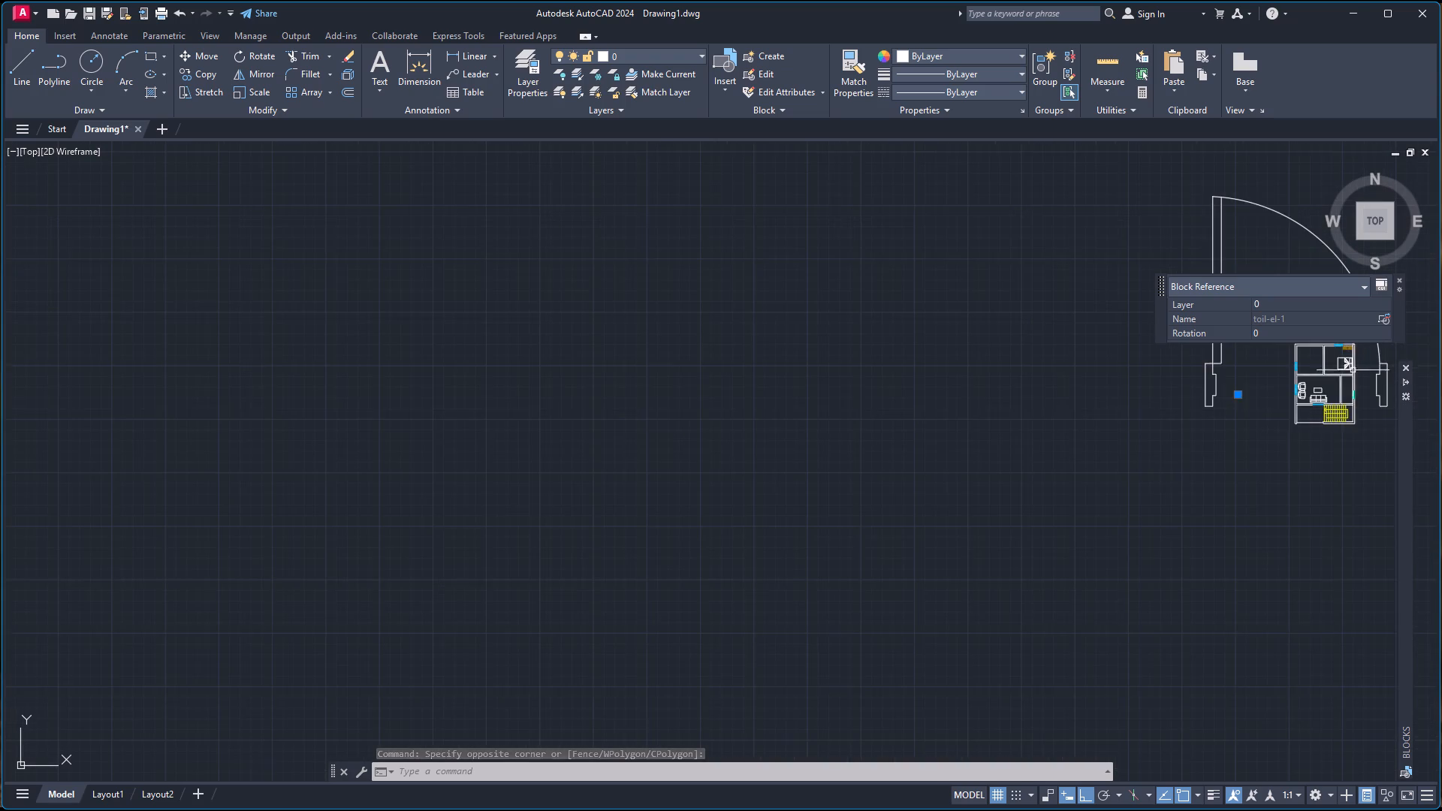
{"action": "scroll", "coordinate": [1312, 366], "scroll_direction": "up", "scroll_amount": 2}
{"action": "scroll", "coordinate": [1159, 429], "scroll_direction": "up", "scroll_amount": 2}
{"action": "scroll", "coordinate": [1086, 460], "scroll_direction": "up", "scroll_amount": 1}
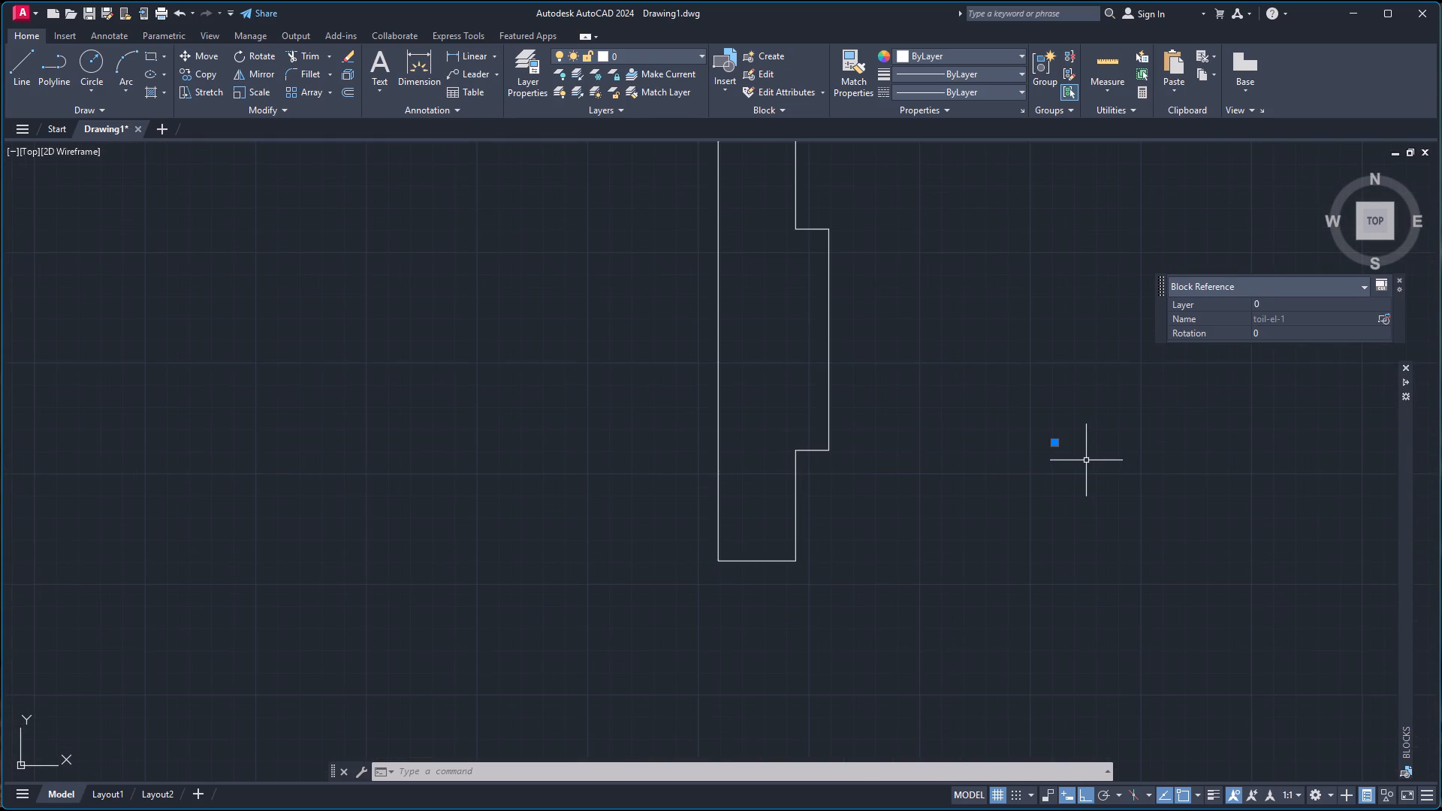
{"action": "scroll", "coordinate": [1079, 486], "scroll_direction": "up", "scroll_amount": 2}
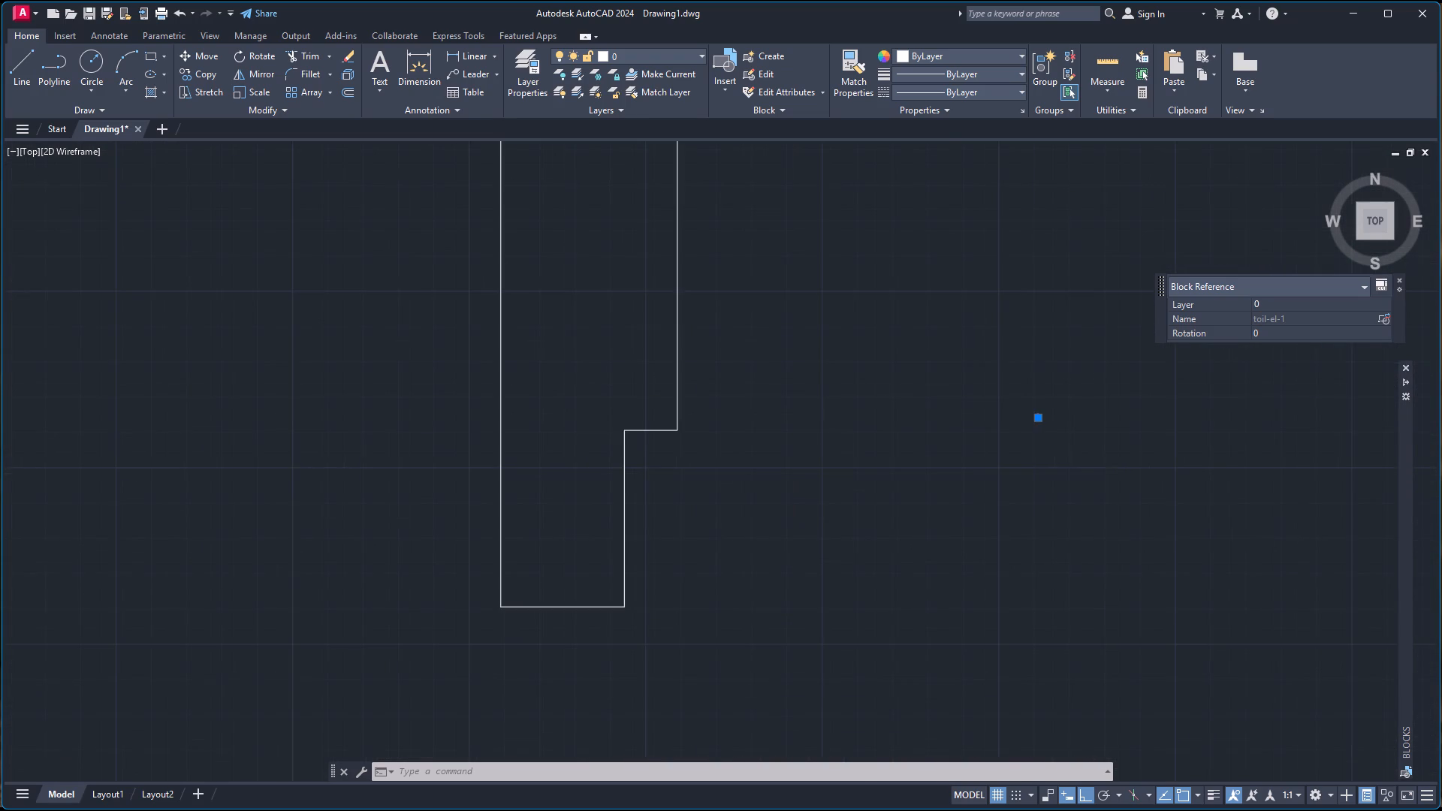
{"action": "scroll", "coordinate": [1079, 486], "scroll_direction": "up", "scroll_amount": 1}
{"action": "scroll", "coordinate": [923, 269], "scroll_direction": "up", "scroll_amount": 2}
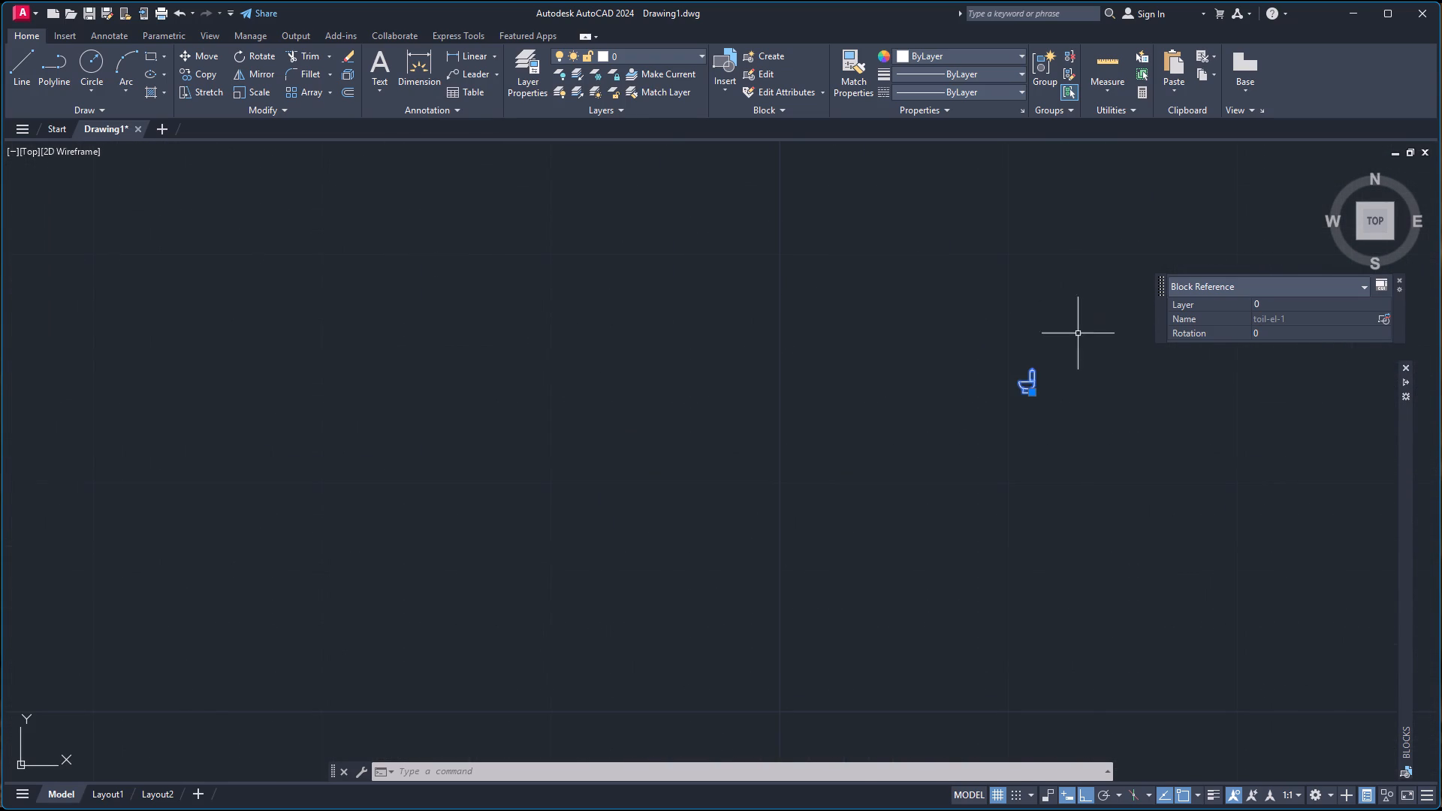
{"action": "key", "text": "s"}
{"action": "key", "text": "c"}
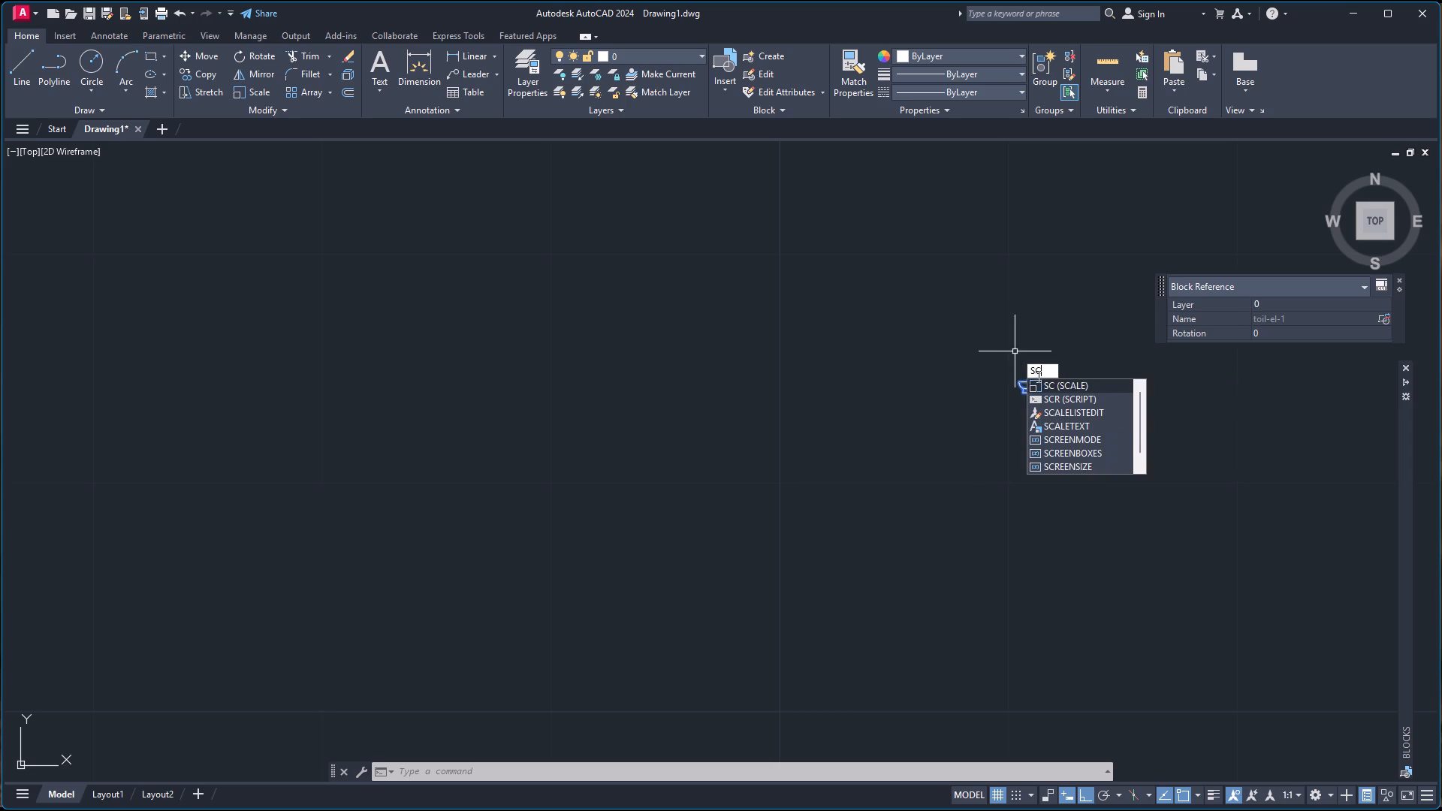
{"action": "key", "text": "Return"}
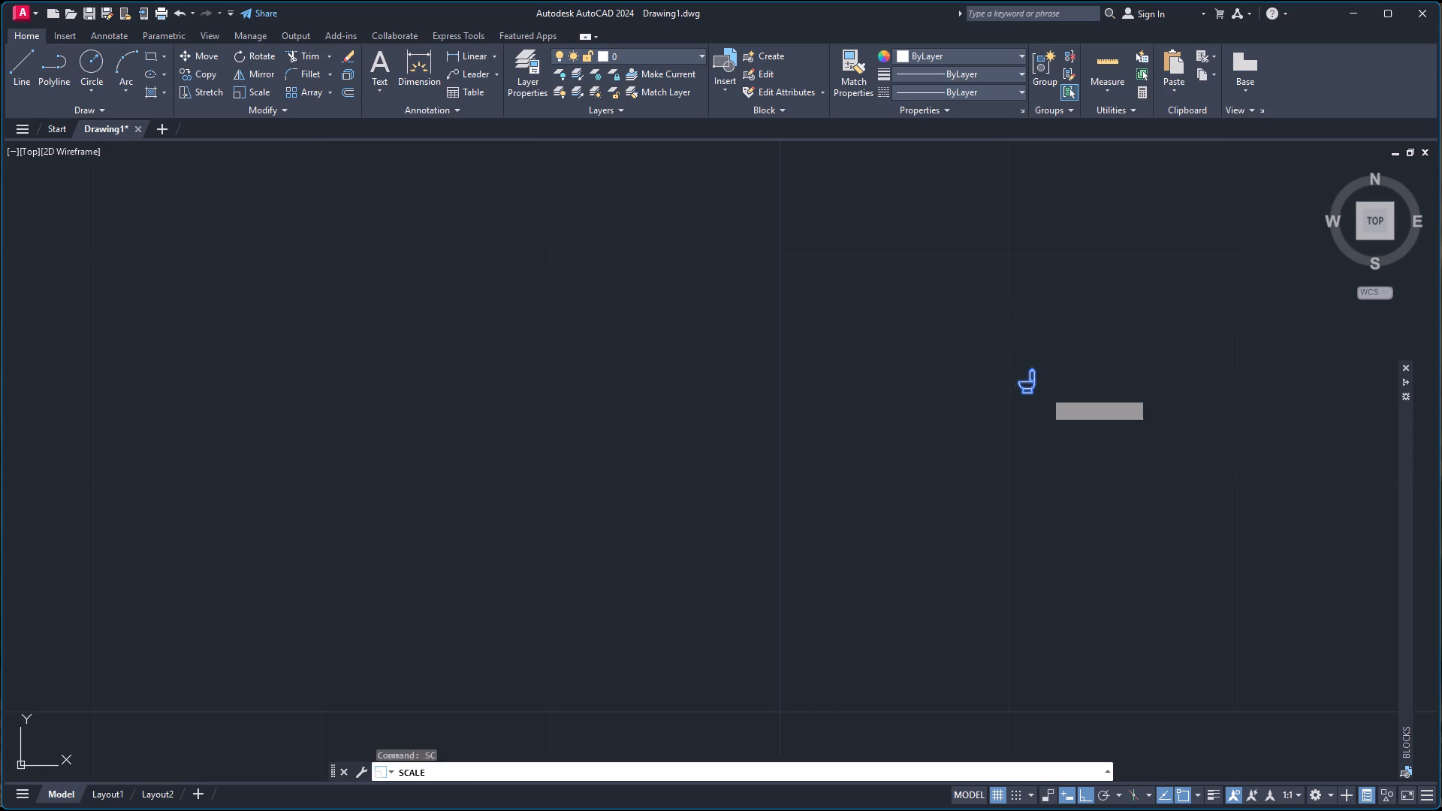
{"action": "scroll", "coordinate": [1044, 388], "scroll_direction": "up", "scroll_amount": 4}
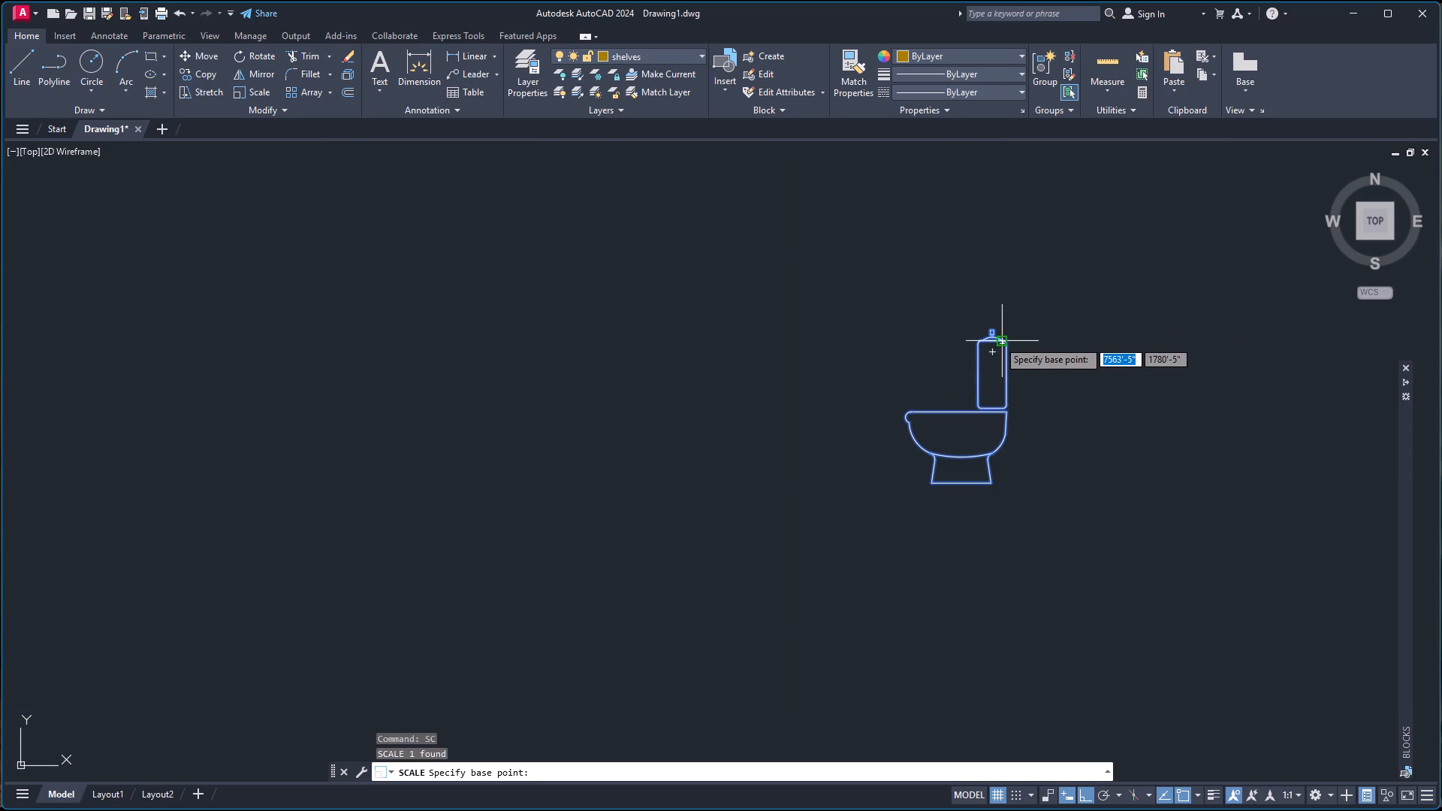
{"action": "left_click", "coordinate": [1006, 337]}
{"action": "scroll", "coordinate": [1043, 334], "scroll_direction": "down", "scroll_amount": 6}
{"action": "scroll", "coordinate": [1135, 348], "scroll_direction": "down", "scroll_amount": 2}
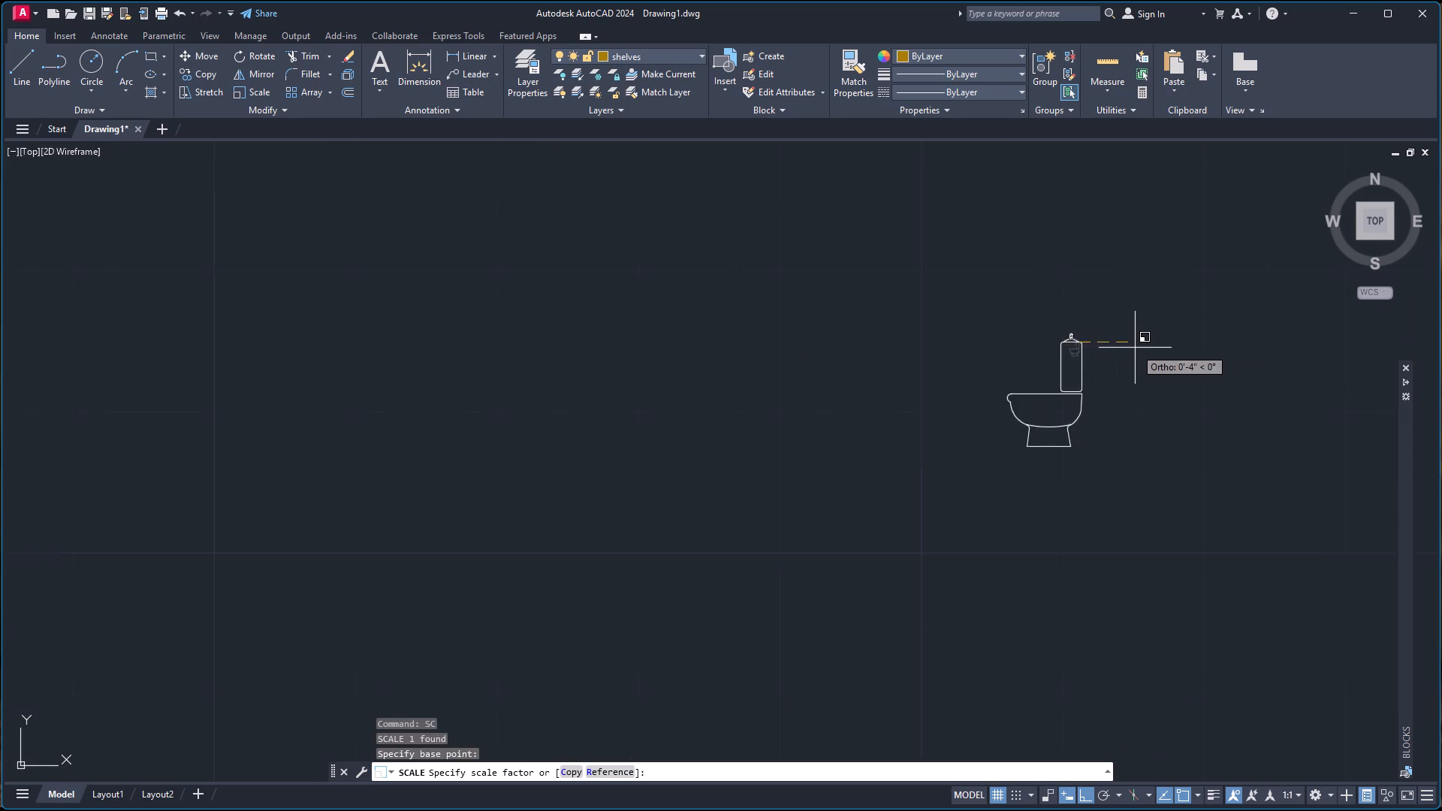
{"action": "scroll", "coordinate": [1139, 353], "scroll_direction": "down", "scroll_amount": 3}
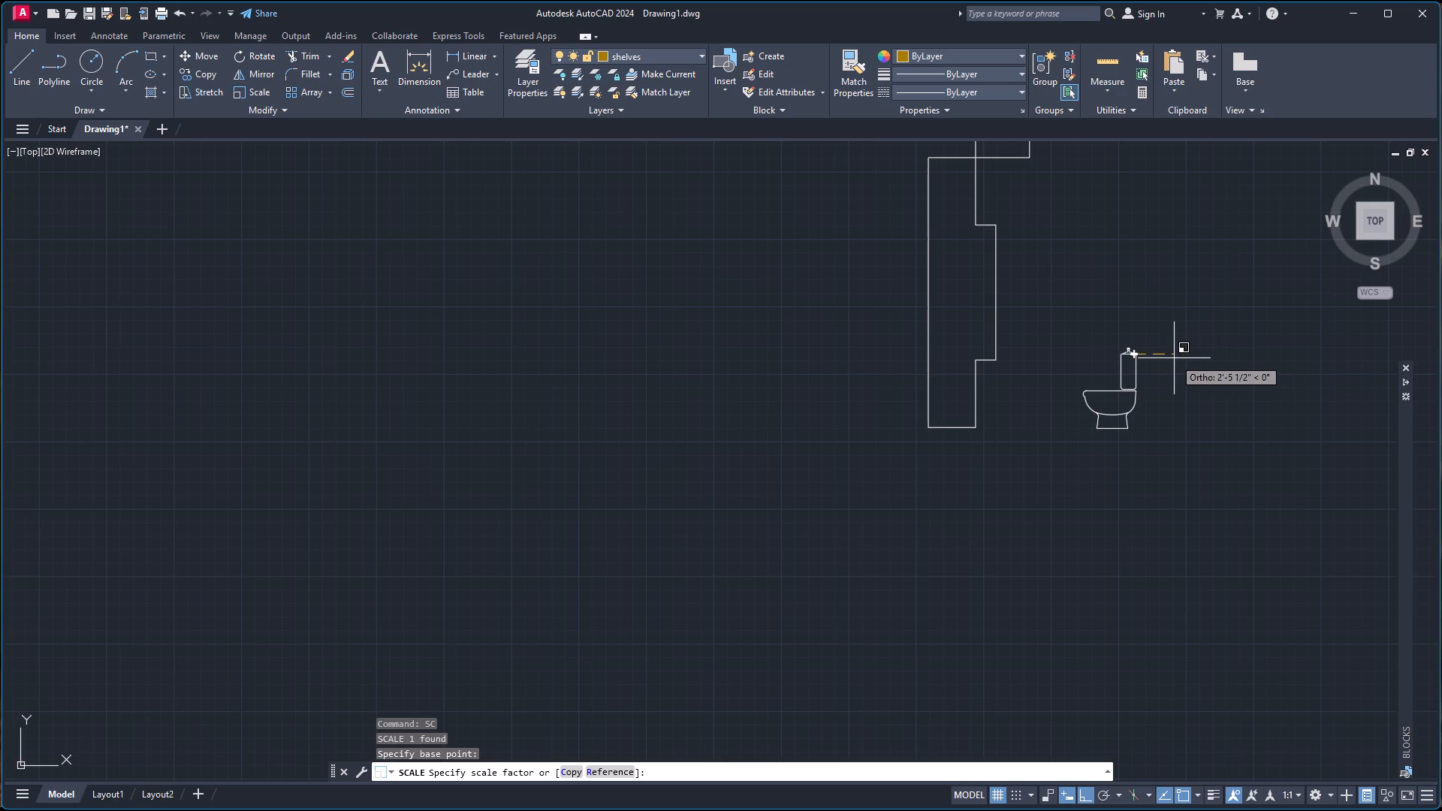
{"action": "left_click", "coordinate": [1174, 358]}
Rotate the enlarged toilet block 180 degrees about the midpoint of its base.
{"action": "scroll", "coordinate": [1174, 358], "scroll_direction": "down", "scroll_amount": 6}
{"action": "scroll", "coordinate": [1199, 372], "scroll_direction": "up", "scroll_amount": 1}
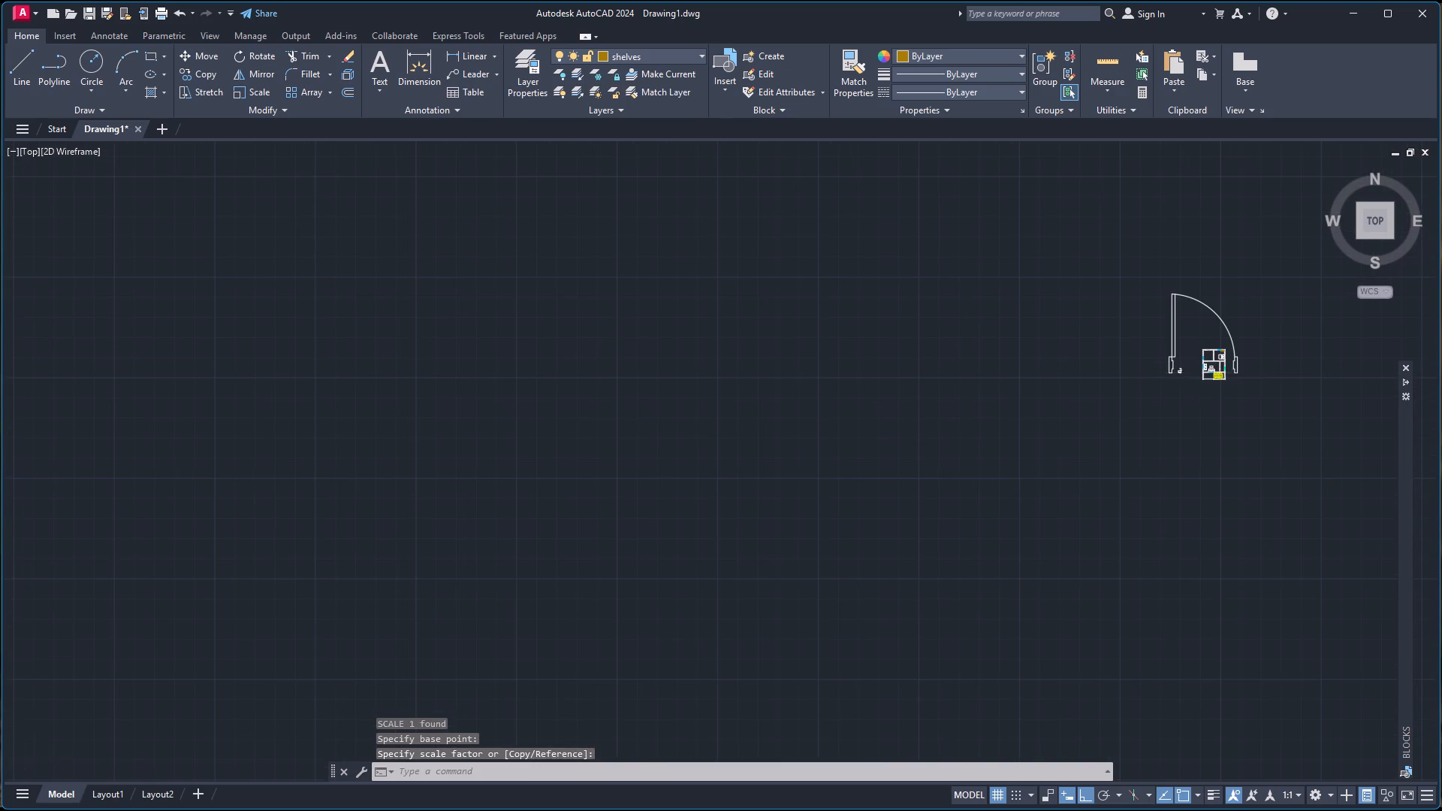
{"action": "scroll", "coordinate": [1199, 372], "scroll_direction": "up", "scroll_amount": 4}
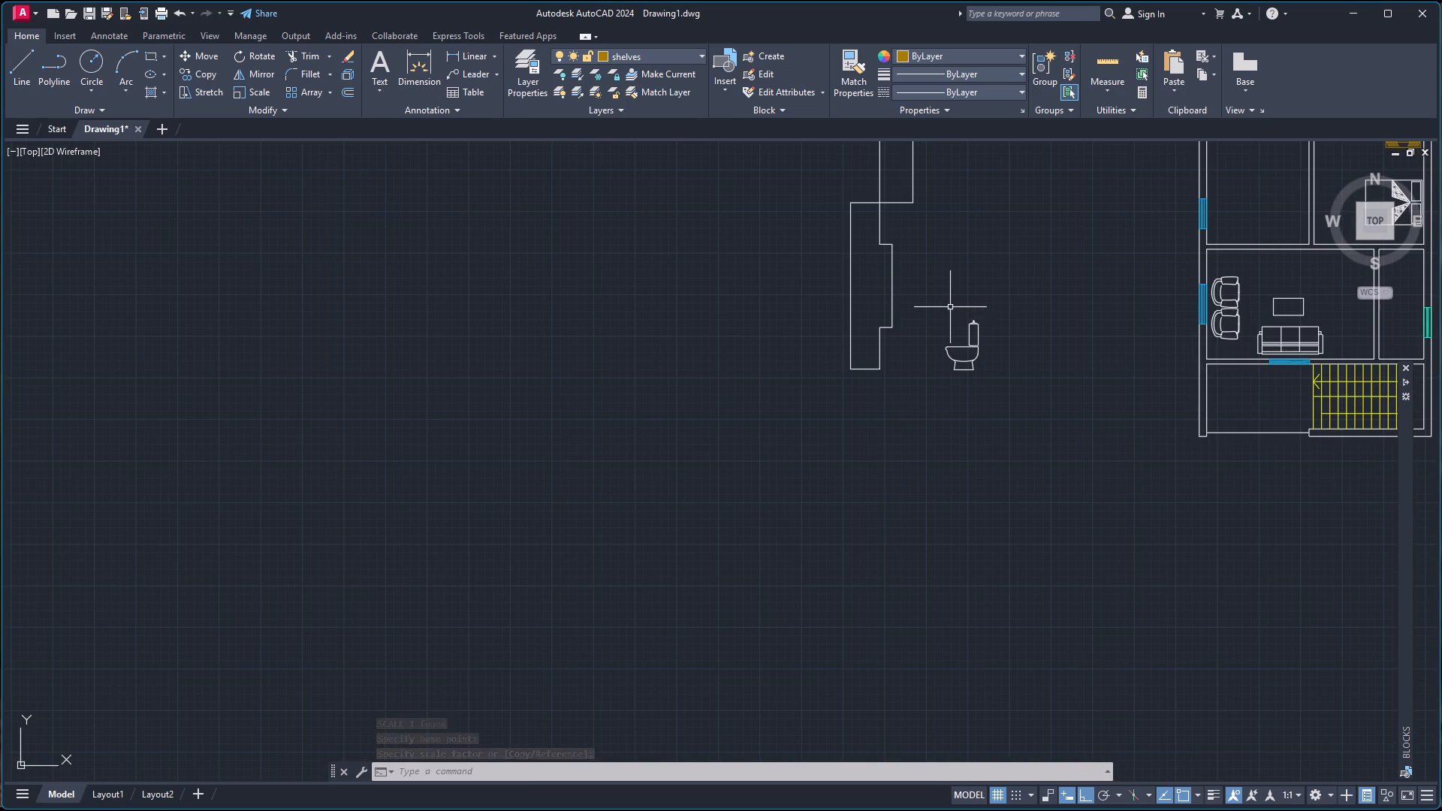
{"action": "left_click", "coordinate": [949, 307]}
{"action": "left_click", "coordinate": [991, 420]}
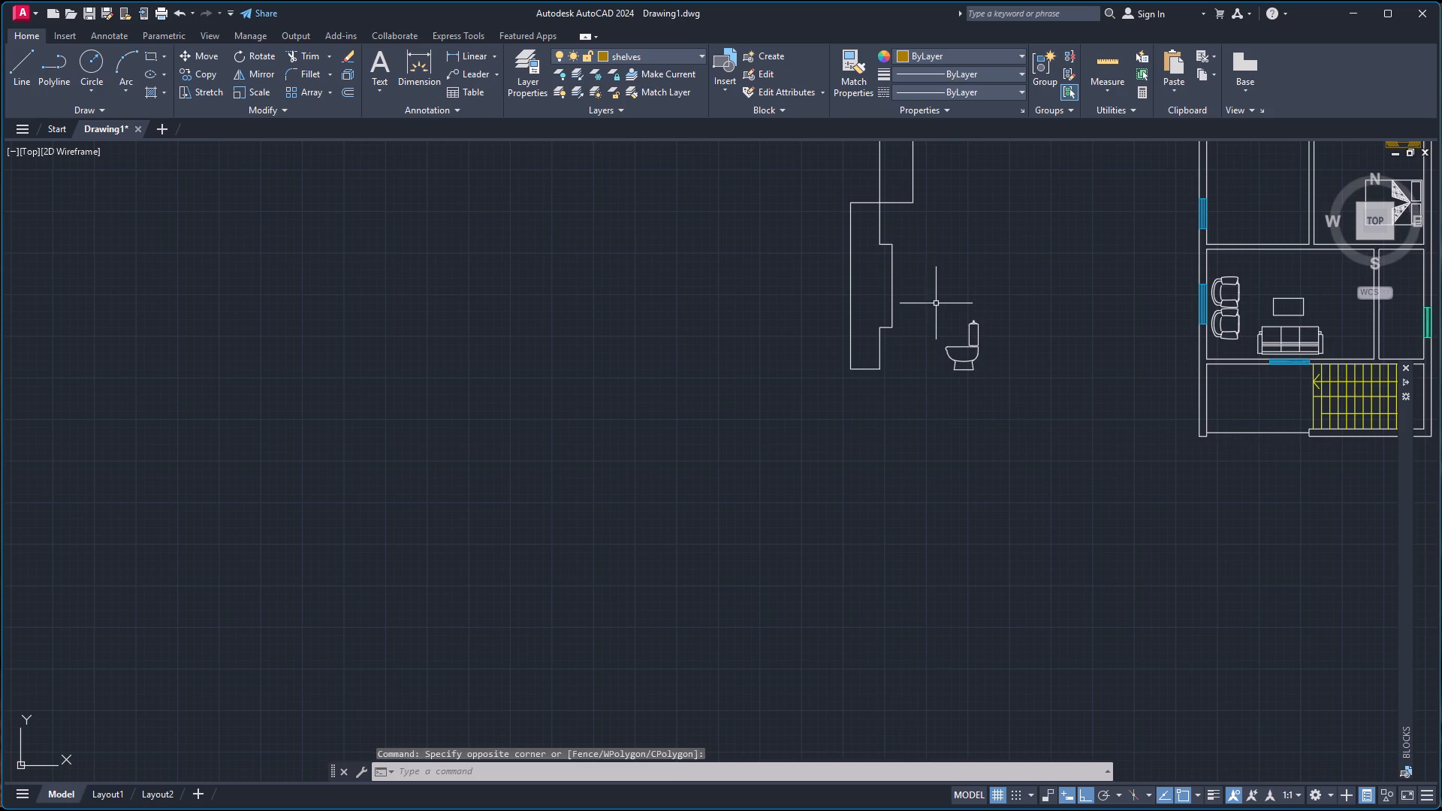
{"action": "left_click", "coordinate": [935, 295]}
{"action": "left_click", "coordinate": [995, 407]}
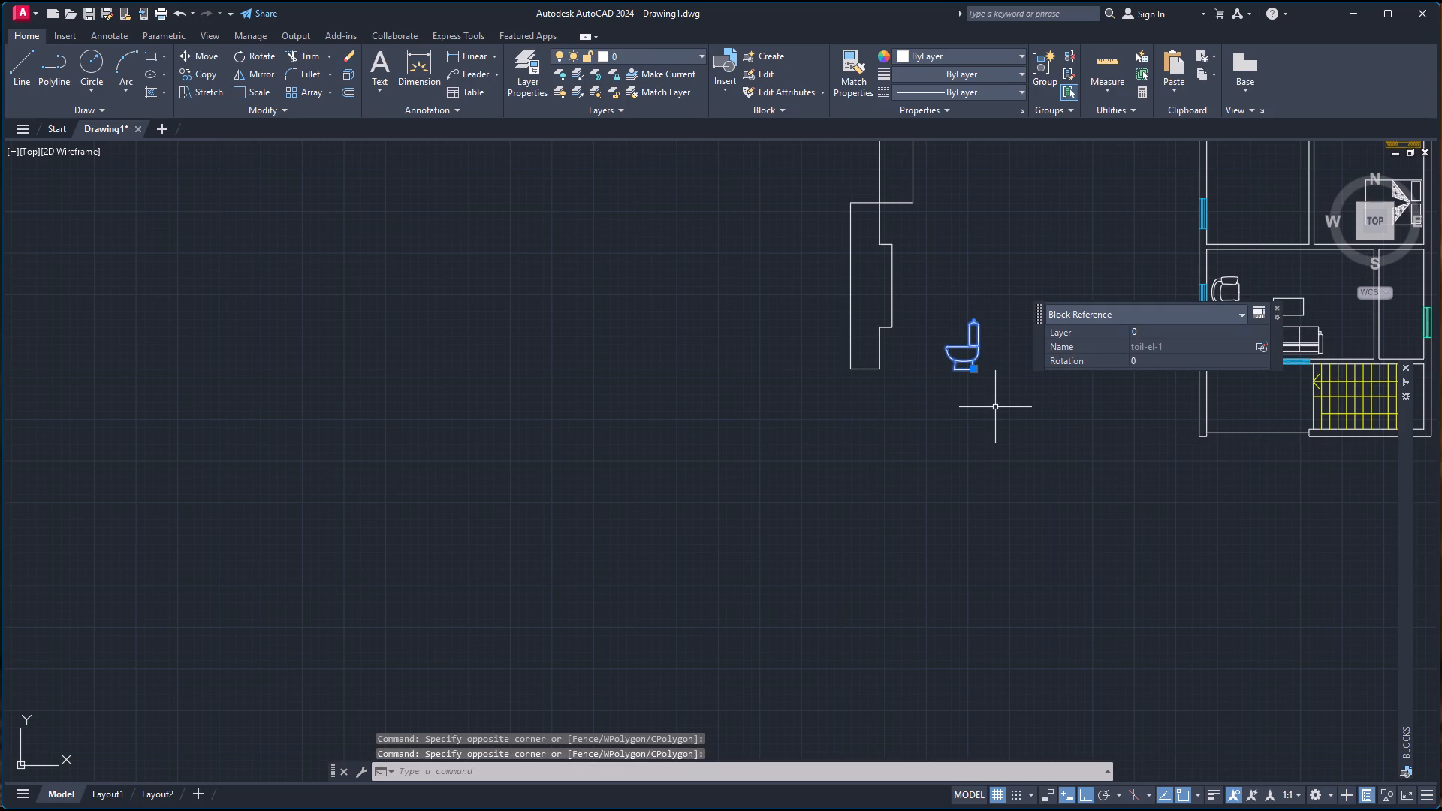
{"action": "key", "text": "r"}
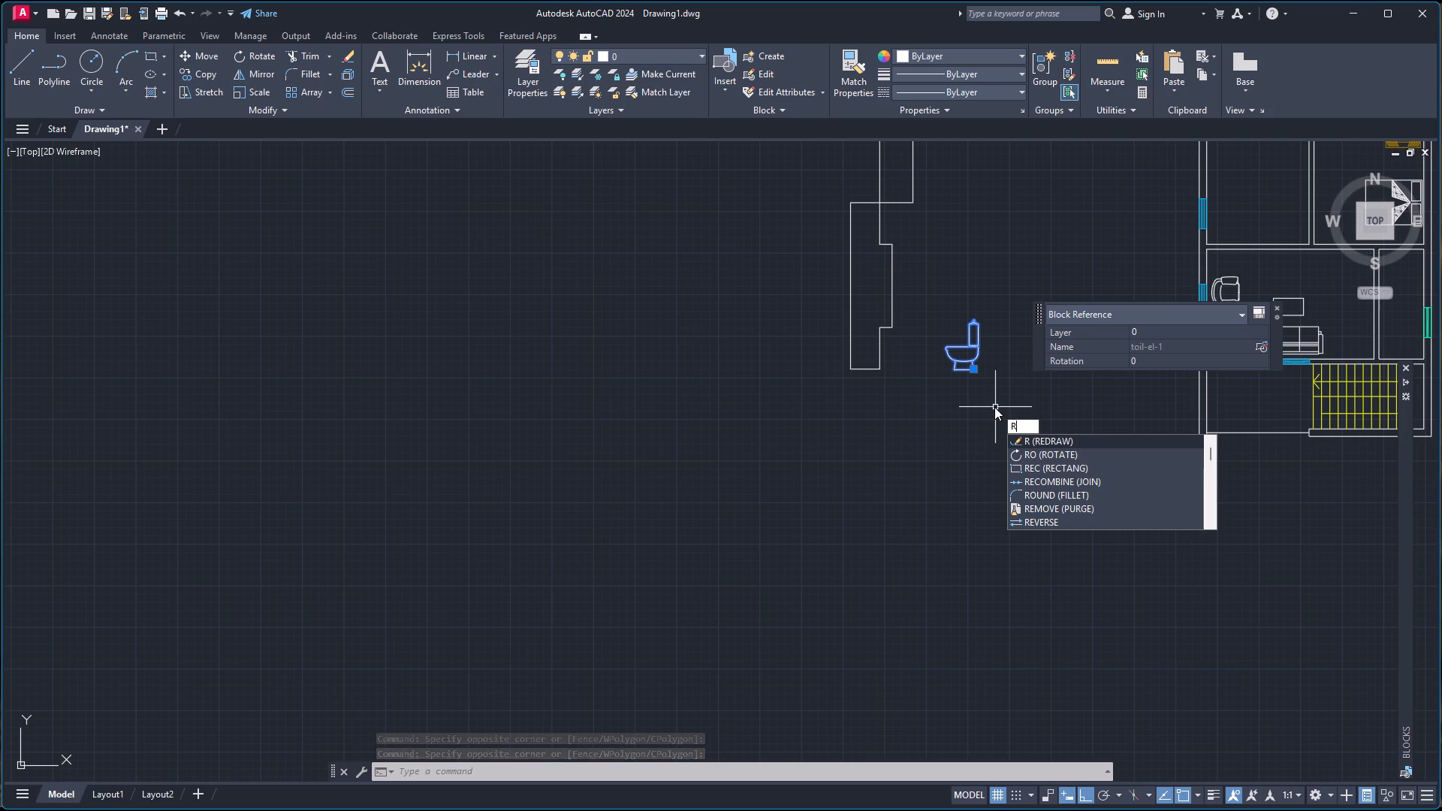
{"action": "left_click", "coordinate": [1065, 454]}
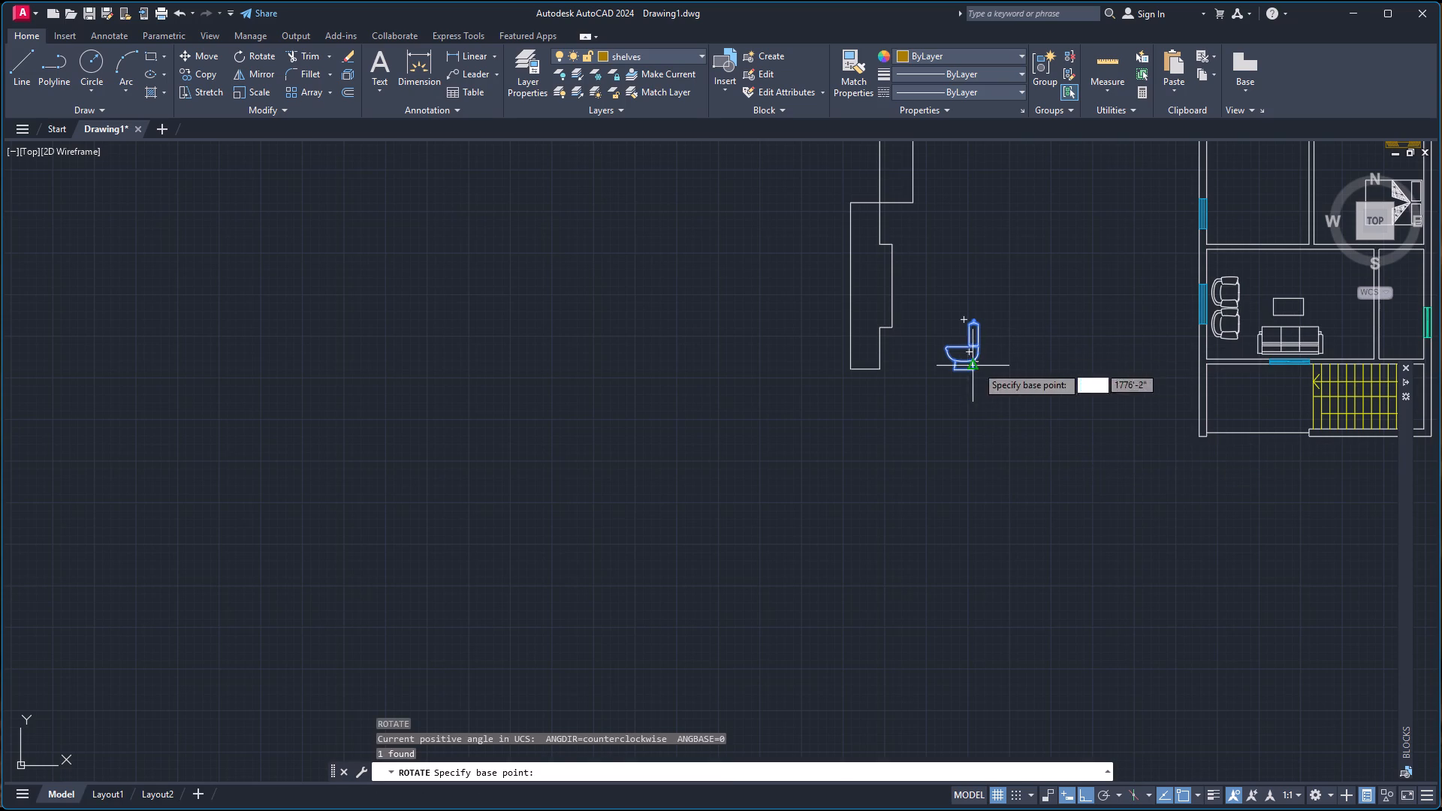
{"action": "left_click", "coordinate": [966, 369]}
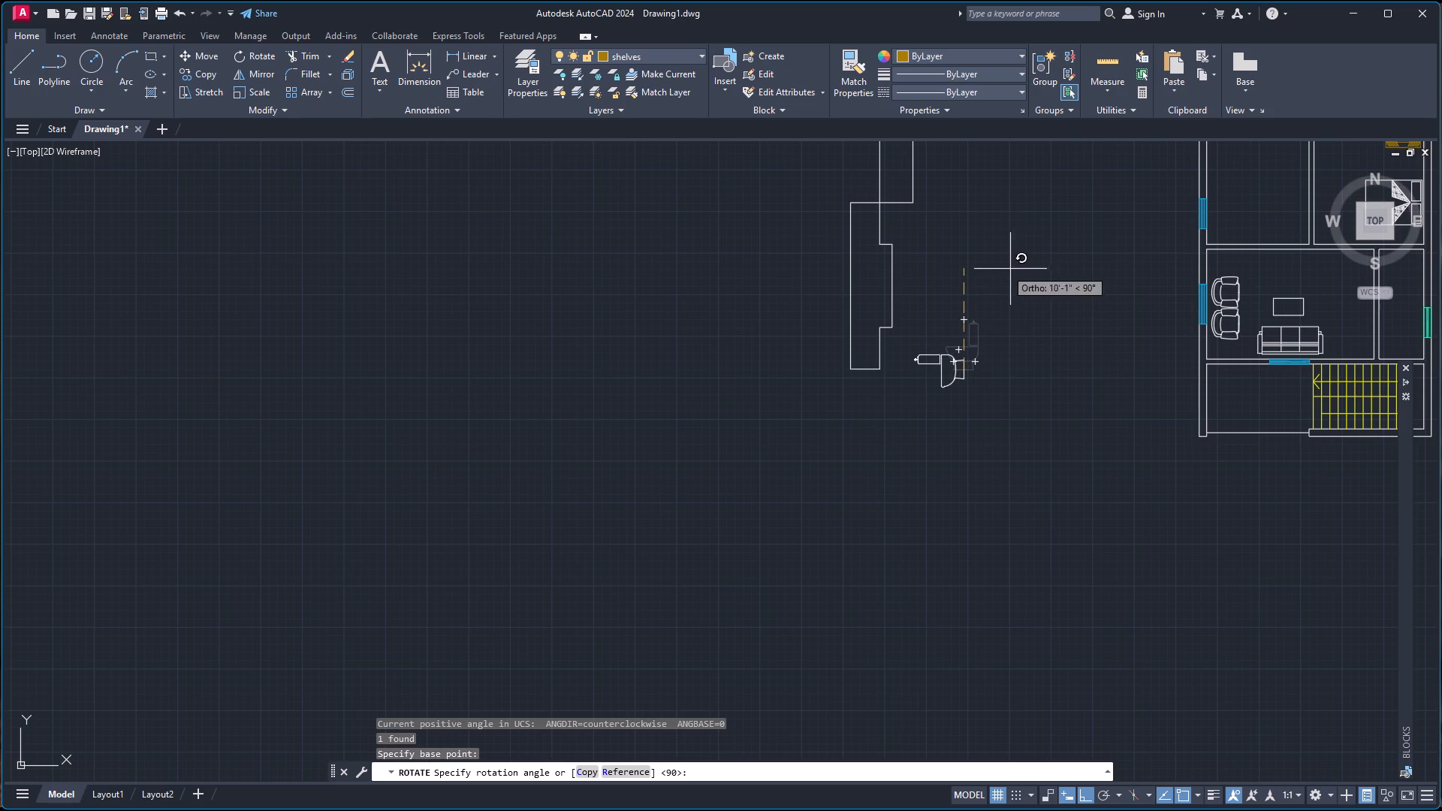
{"action": "left_click", "coordinate": [796, 475]}
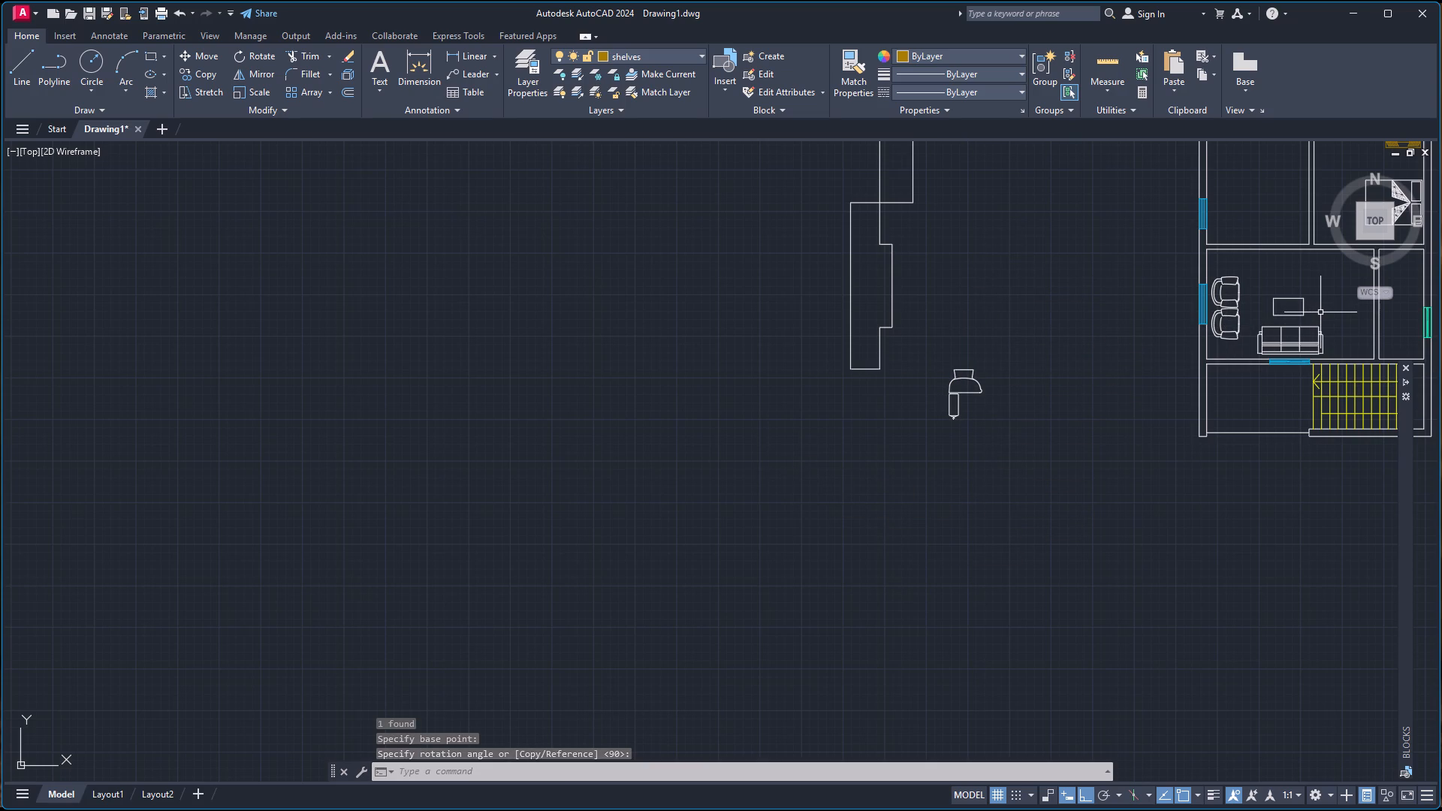
Rotate the toilet block outside the floor plan 180 degrees about the midpoint of its base, with its tank above the bowl.
{"action": "scroll", "coordinate": [1441, 320], "scroll_direction": "down", "scroll_amount": 2}
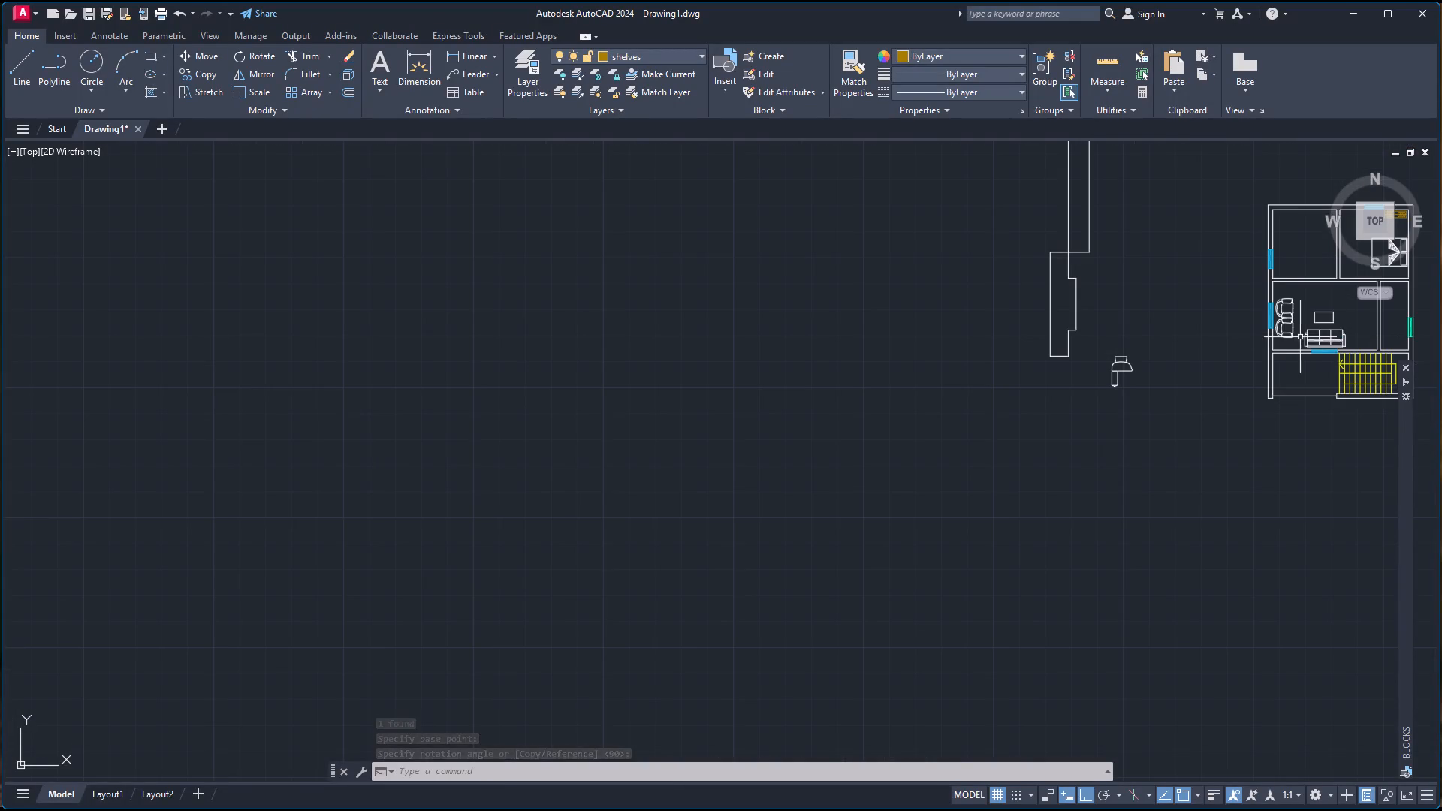
{"action": "scroll", "coordinate": [1371, 321], "scroll_direction": "down", "scroll_amount": 1}
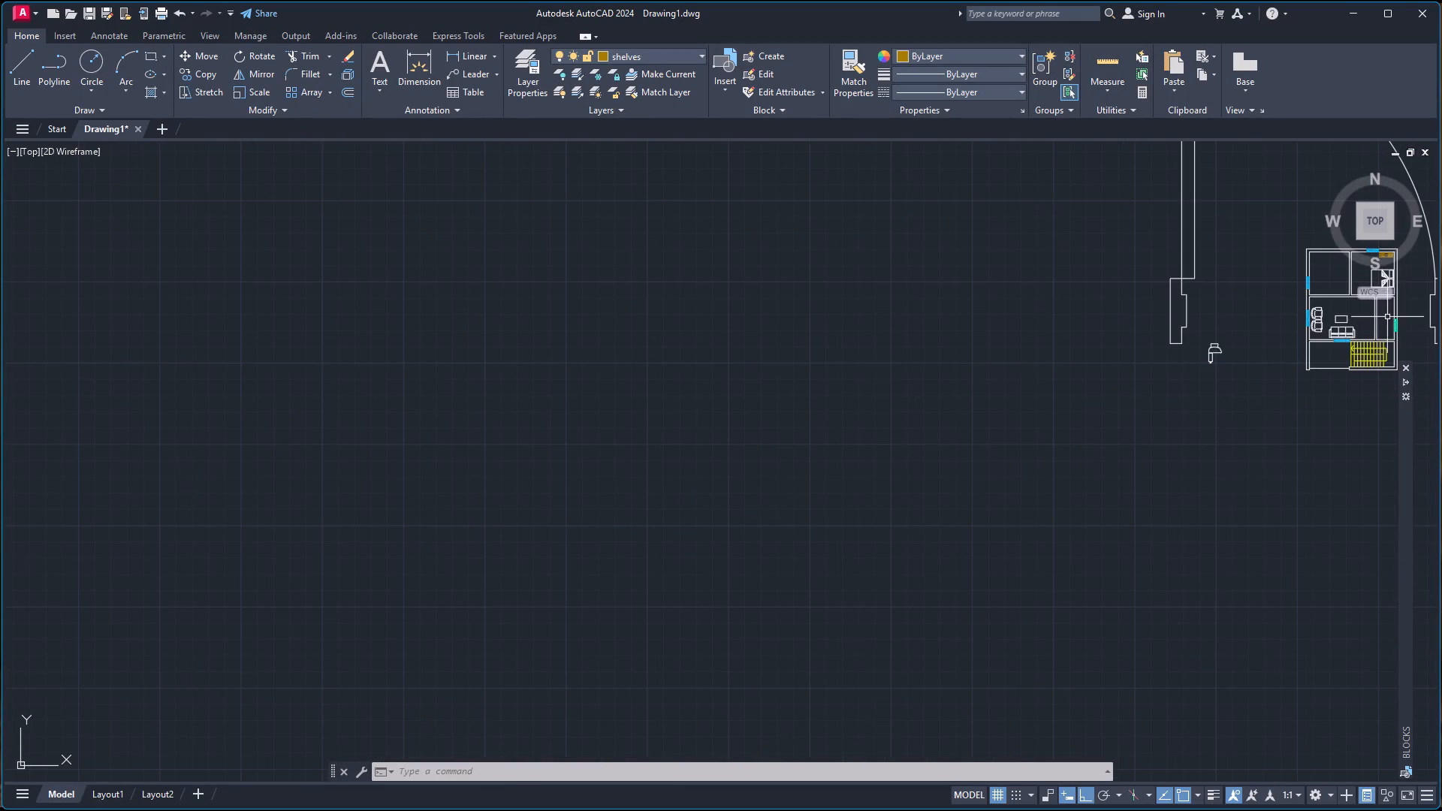
{"action": "scroll", "coordinate": [1394, 314], "scroll_direction": "down", "scroll_amount": 2}
{"action": "scroll", "coordinate": [1392, 294], "scroll_direction": "up", "scroll_amount": 4}
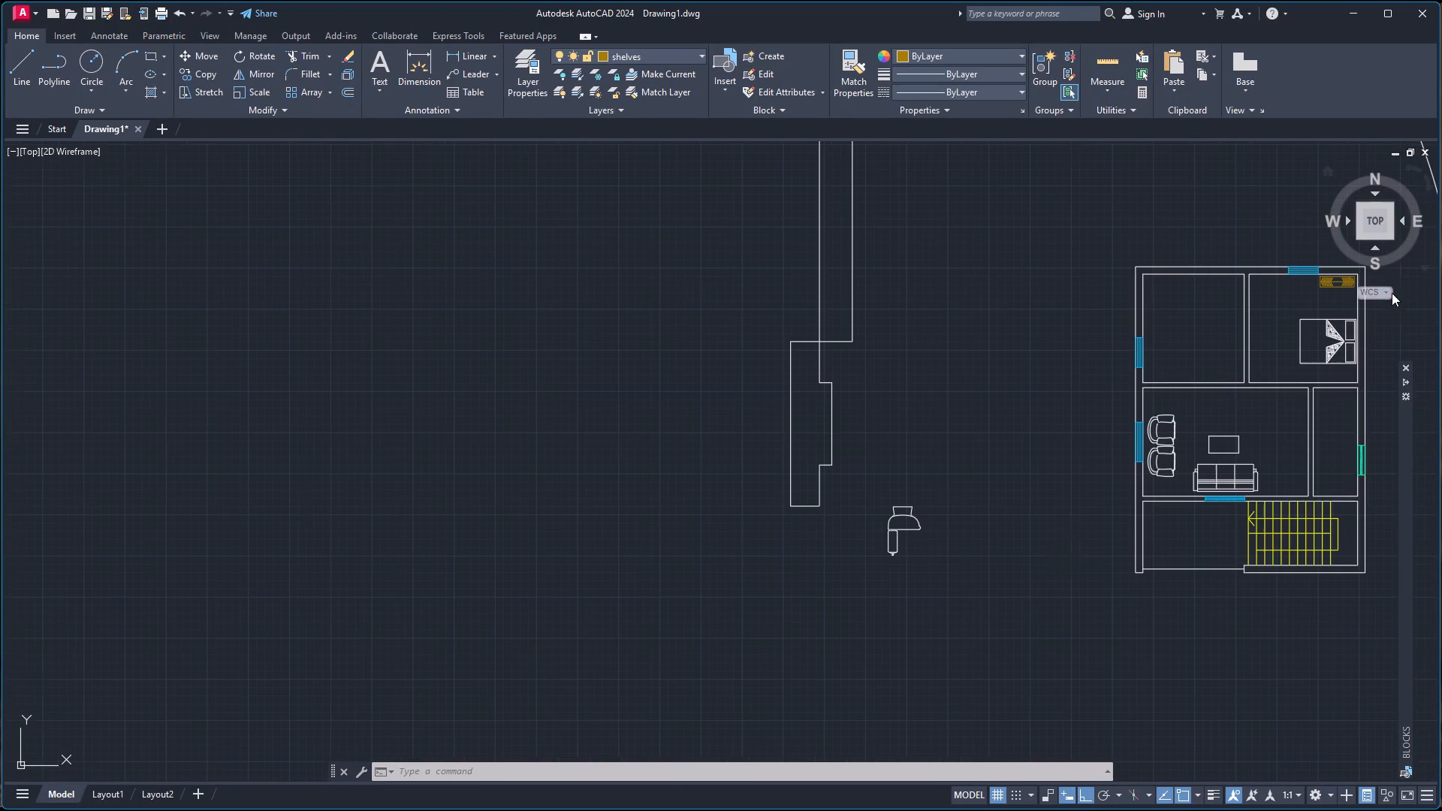
{"action": "scroll", "coordinate": [1356, 443], "scroll_direction": "up", "scroll_amount": 2}
{"action": "scroll", "coordinate": [314, 550], "scroll_direction": "down", "scroll_amount": 1}
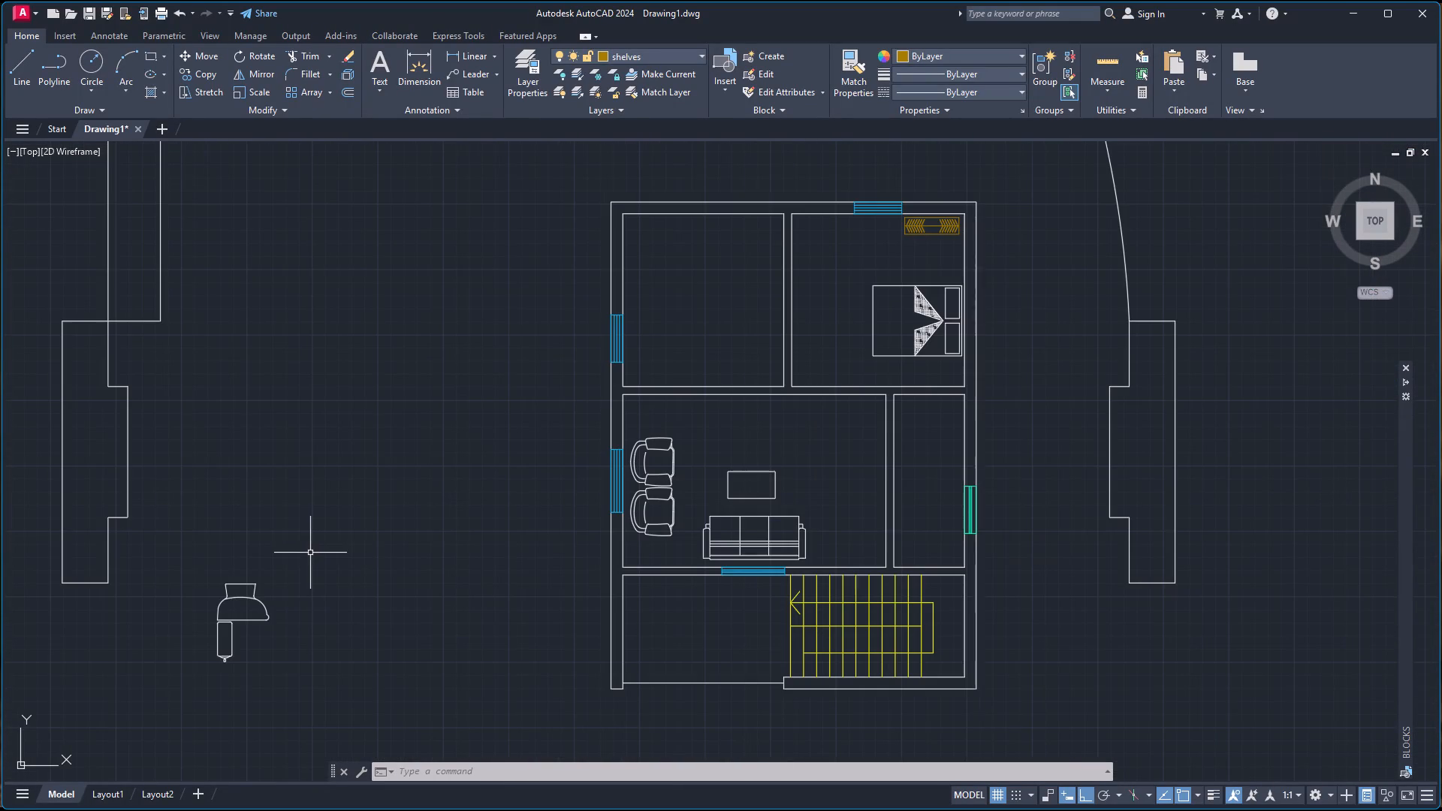
{"action": "left_click", "coordinate": [206, 562]}
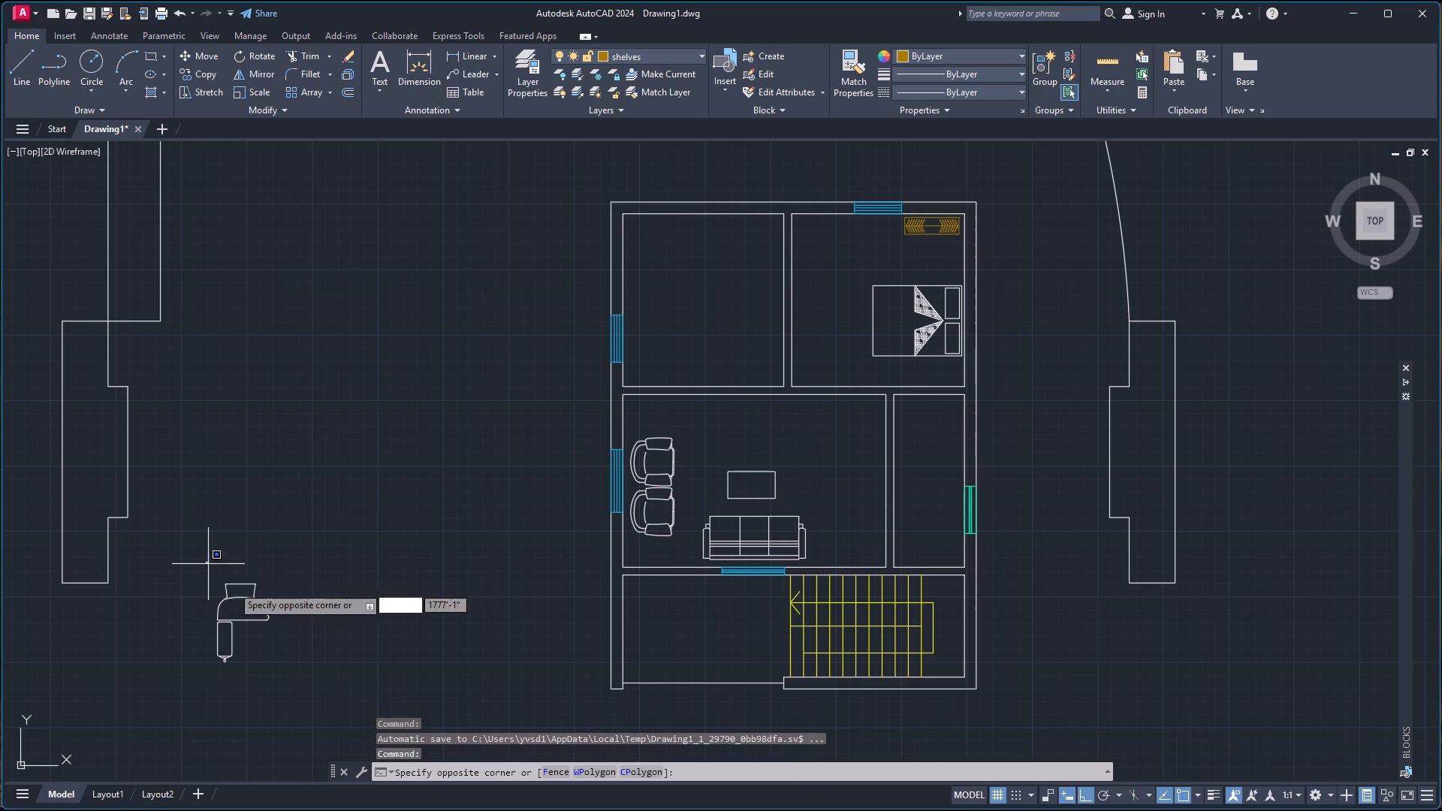
{"action": "left_click", "coordinate": [267, 681]}
{"action": "left_click", "coordinate": [191, 516]}
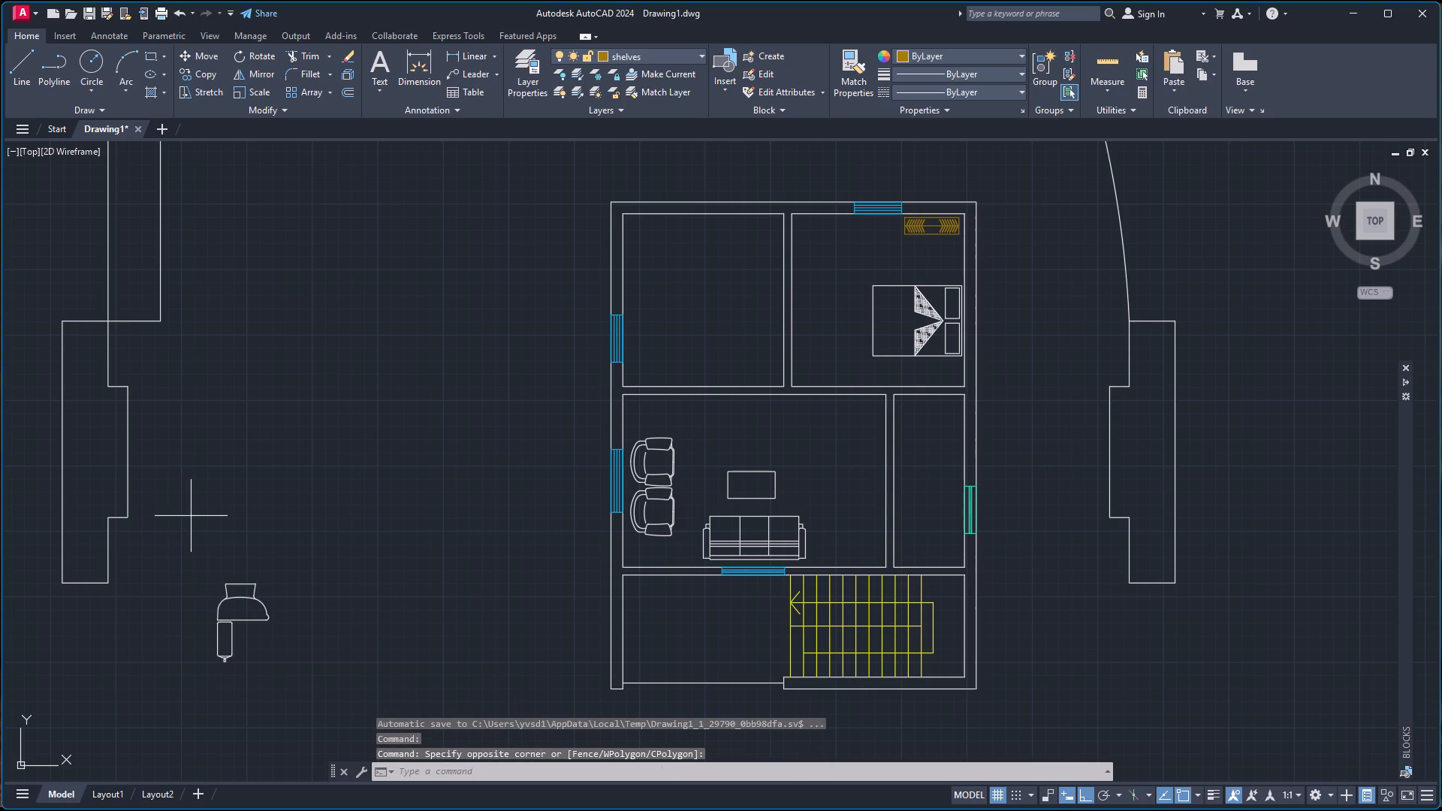
{"action": "left_click", "coordinate": [280, 707]}
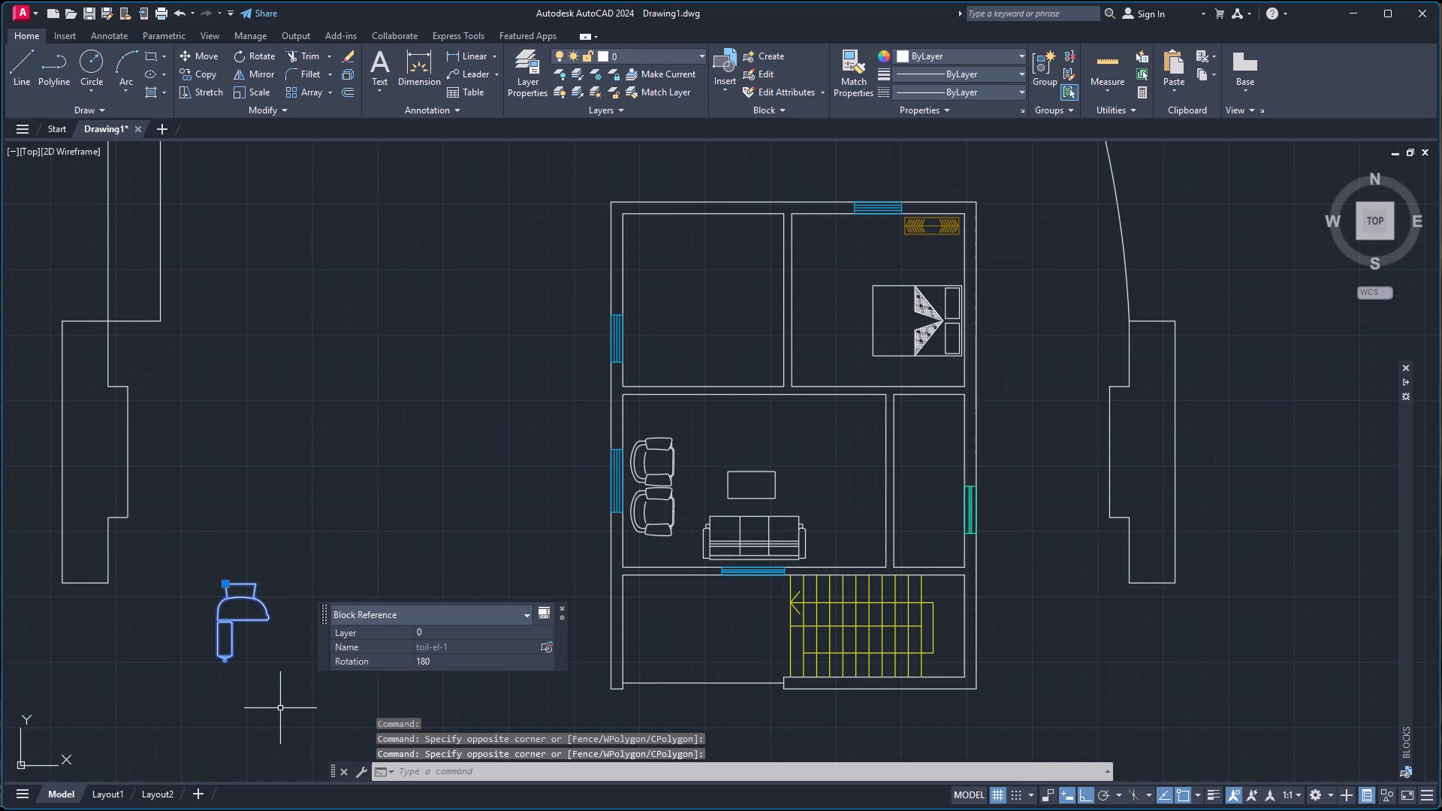
{"action": "key", "text": "r"}
{"action": "key", "text": "o"}
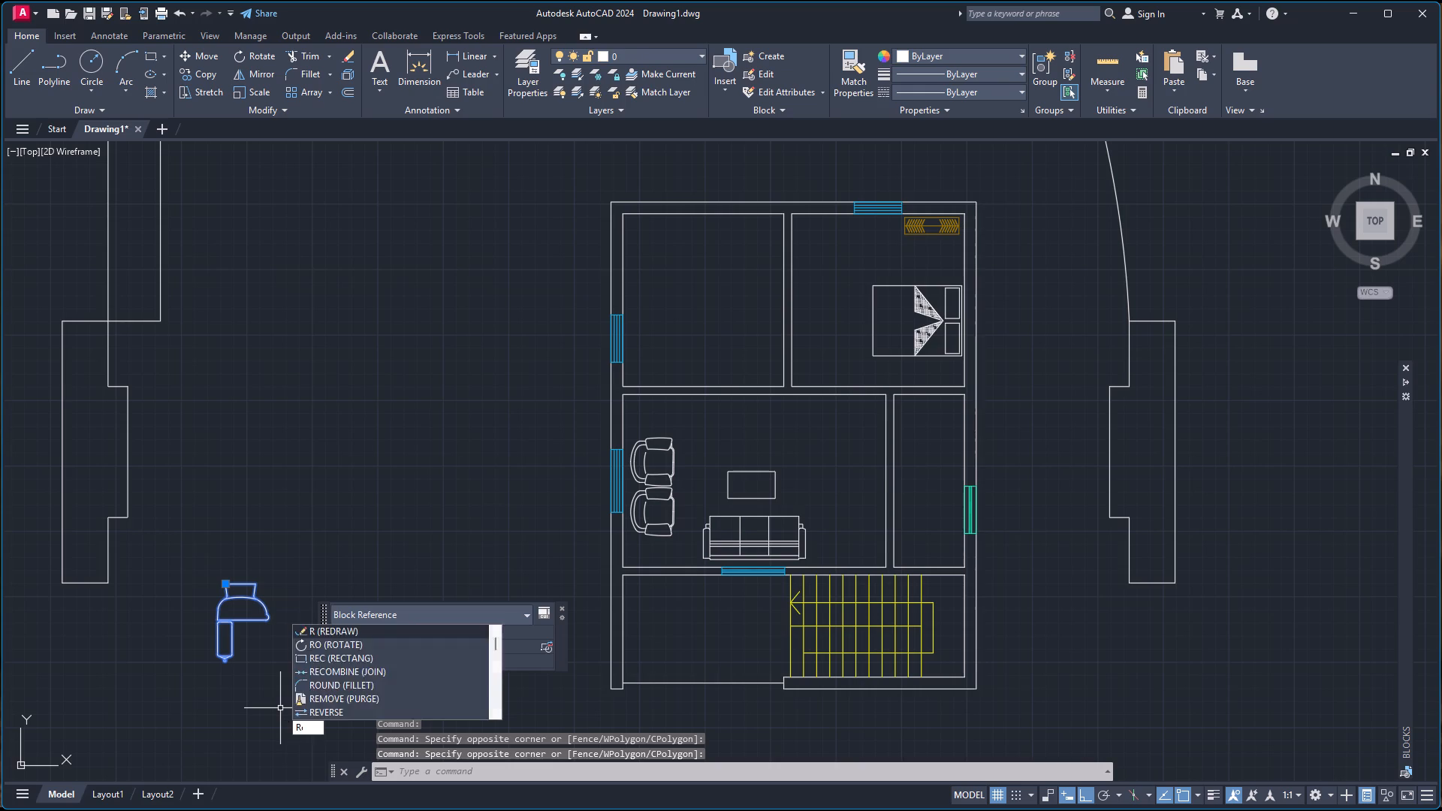
{"action": "key", "text": "Return"}
{"action": "left_click", "coordinate": [243, 581]}
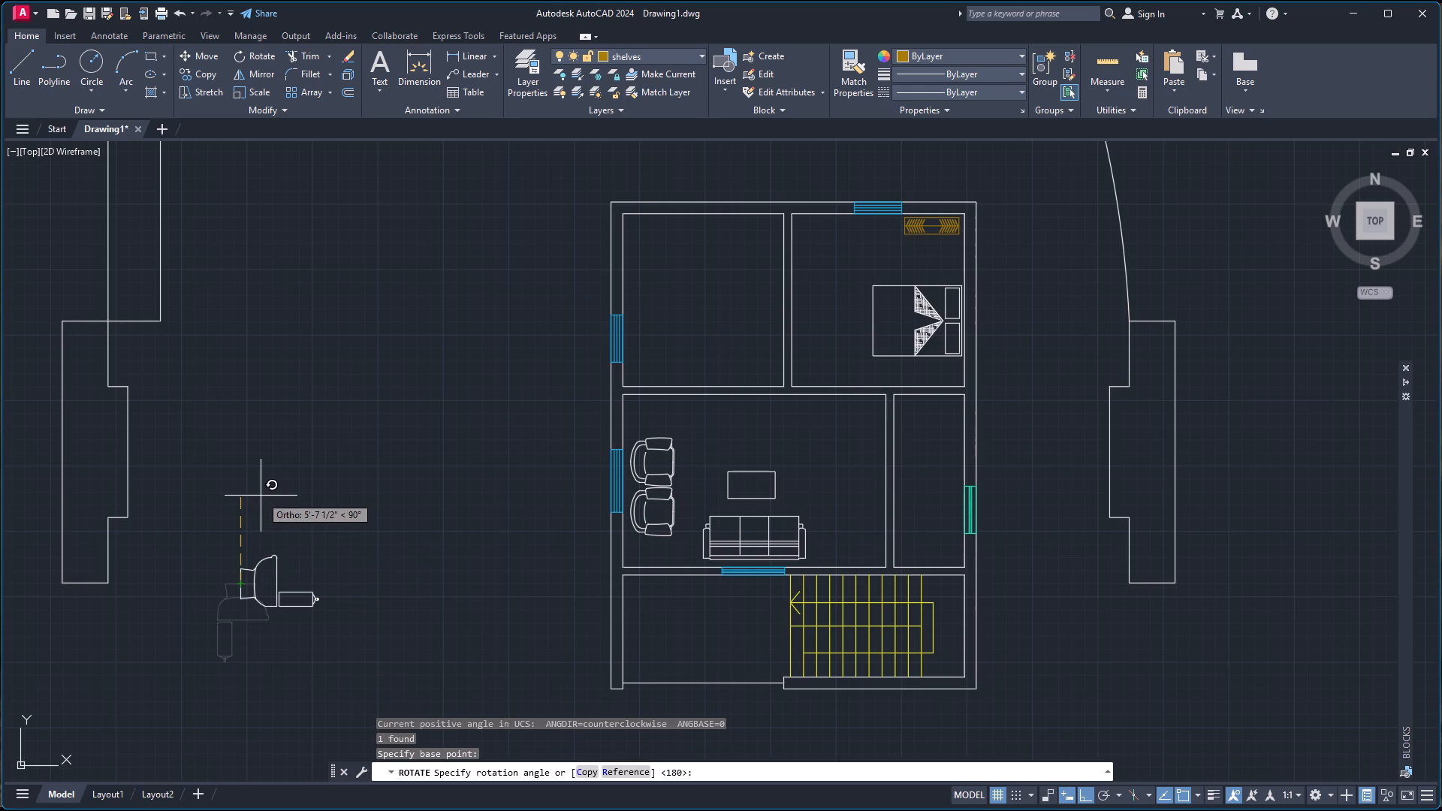
{"action": "left_click", "coordinate": [169, 594]}
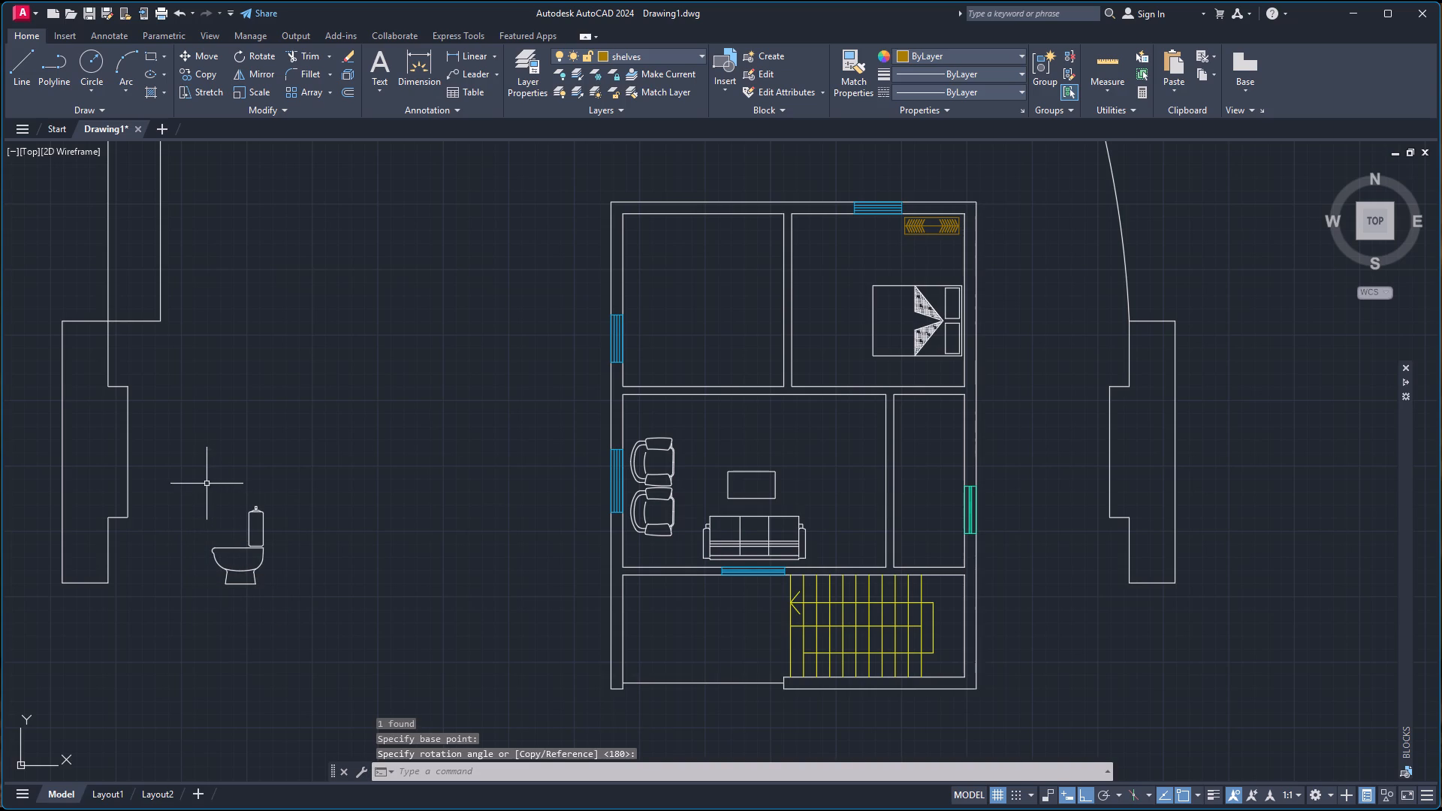
Copy the toilet block from the midpoint of its base to the midpoint of the bathroom's lower wall.
{"action": "left_click", "coordinate": [194, 490]}
{"action": "left_click", "coordinate": [293, 652]}
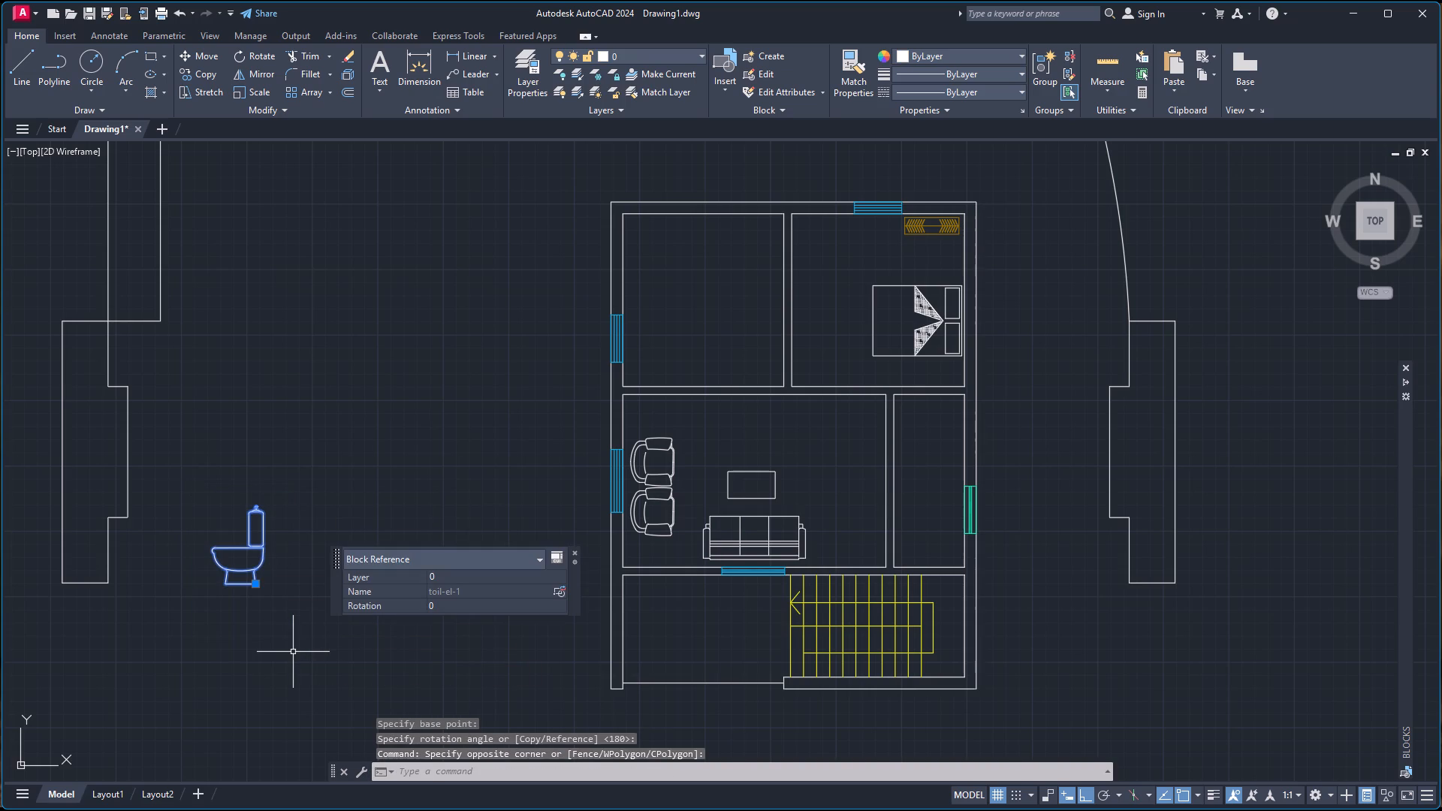
{"action": "key", "text": "c"}
{"action": "key", "text": "o"}
{"action": "key", "text": "Return"}
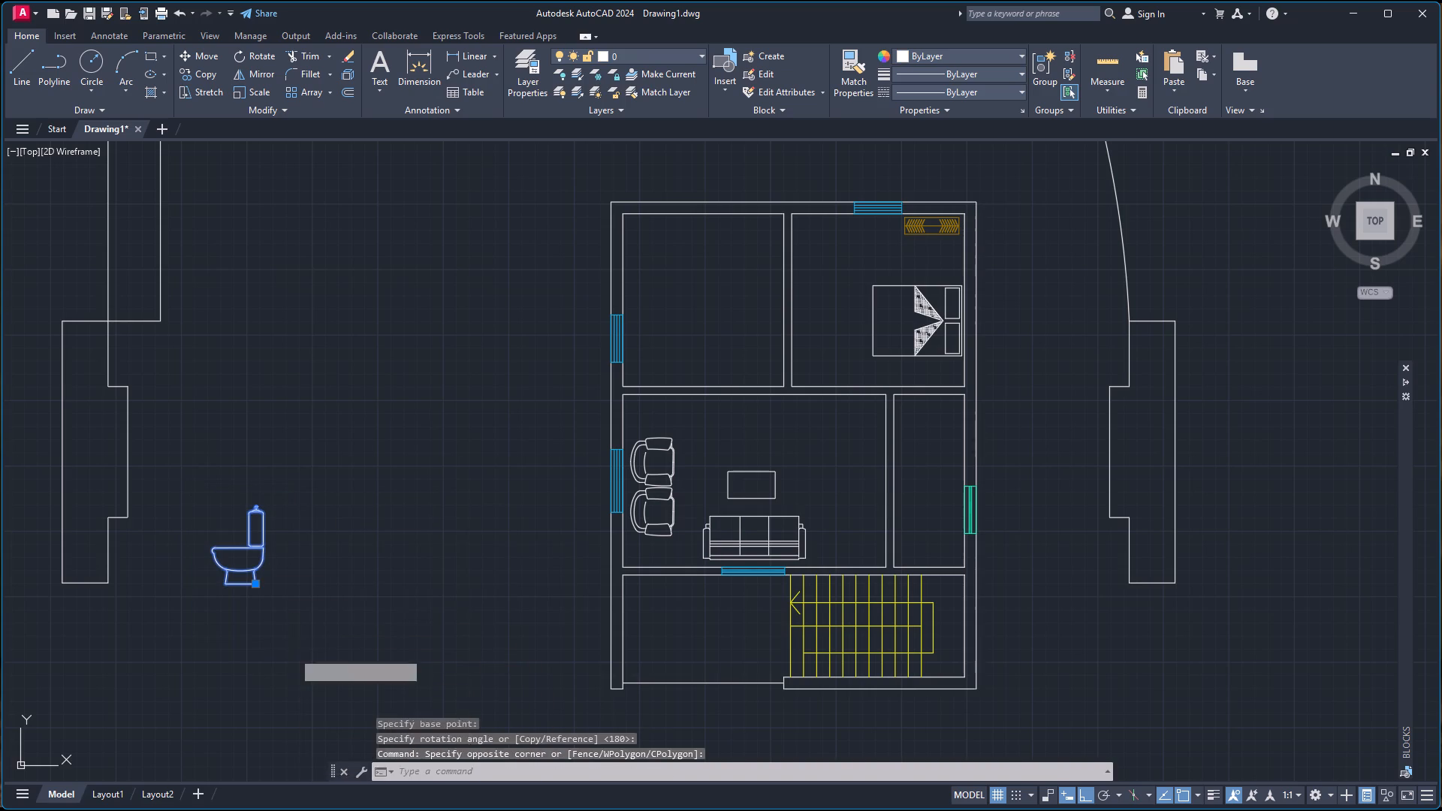
{"action": "scroll", "coordinate": [237, 606], "scroll_direction": "up", "scroll_amount": 3}
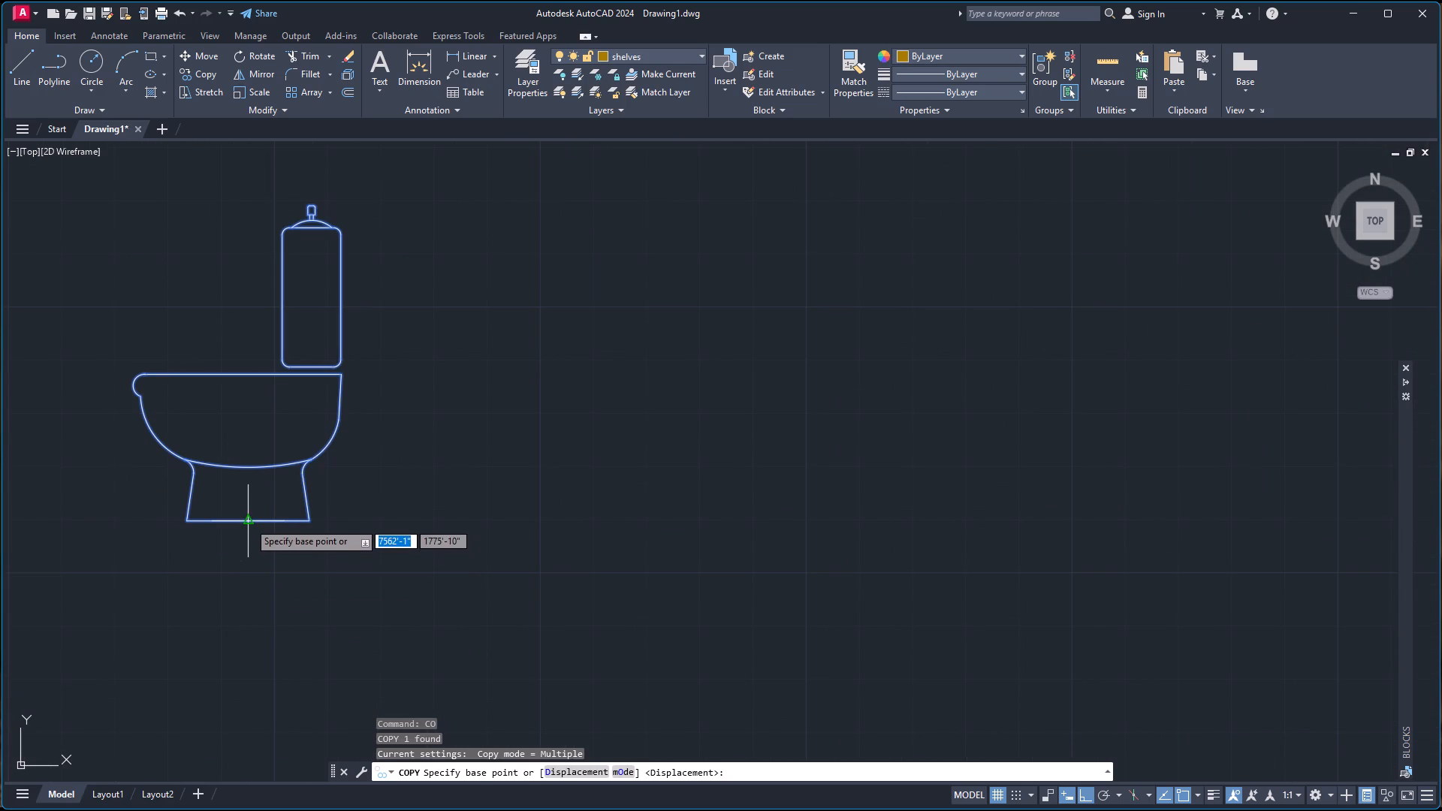
{"action": "left_click", "coordinate": [249, 522]}
{"action": "scroll", "coordinate": [540, 568], "scroll_direction": "down", "scroll_amount": 5}
{"action": "scroll", "coordinate": [961, 576], "scroll_direction": "down", "scroll_amount": 1}
{"action": "scroll", "coordinate": [1124, 545], "scroll_direction": "down", "scroll_amount": 2}
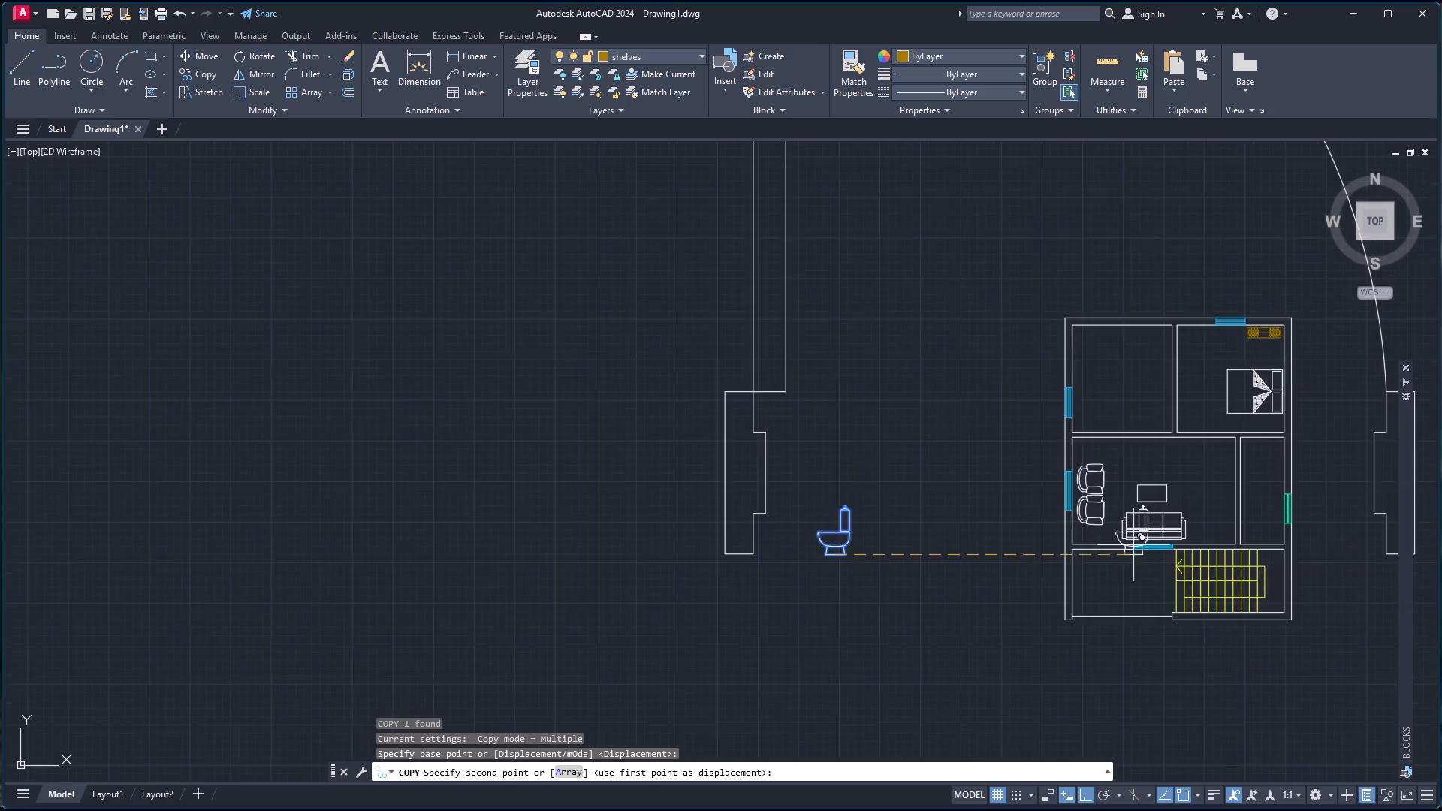
{"action": "scroll", "coordinate": [1229, 536], "scroll_direction": "up", "scroll_amount": 4}
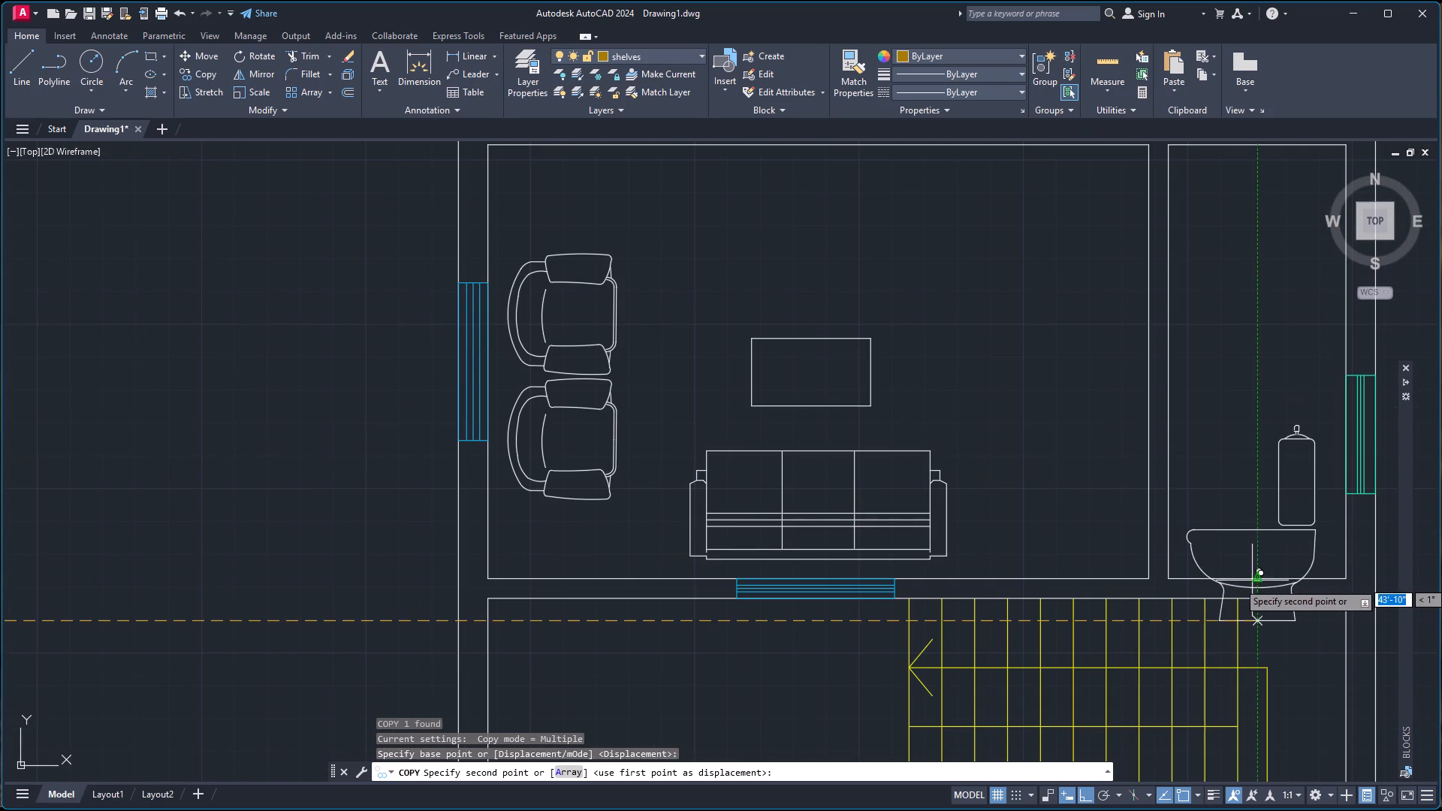
{"action": "left_click", "coordinate": [1258, 580]}
{"action": "scroll", "coordinate": [846, 639], "scroll_direction": "down", "scroll_amount": 2}
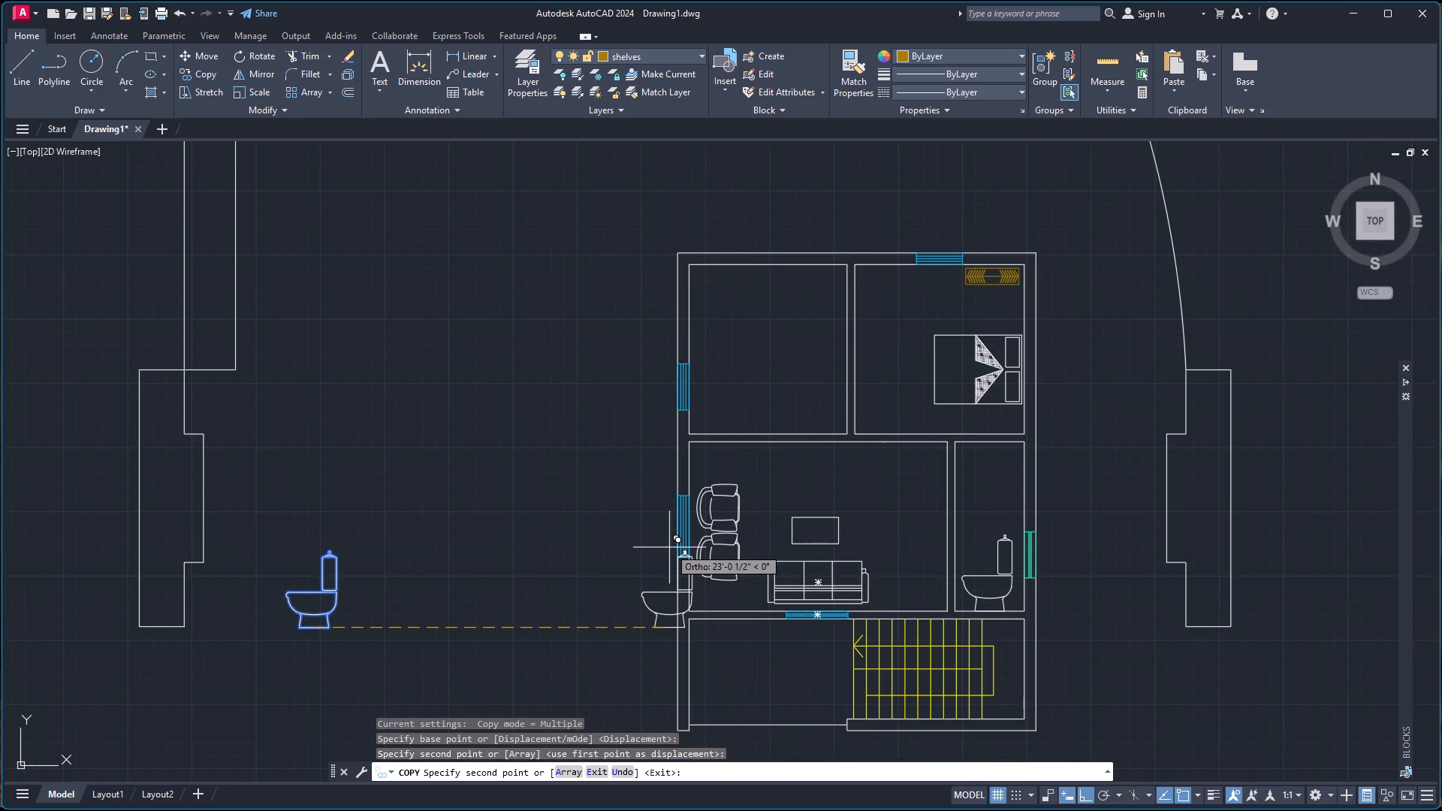
{"action": "key", "text": "Escape"}
Delete the original toilet block lying outside the floor plan.
{"action": "left_click", "coordinate": [257, 530]}
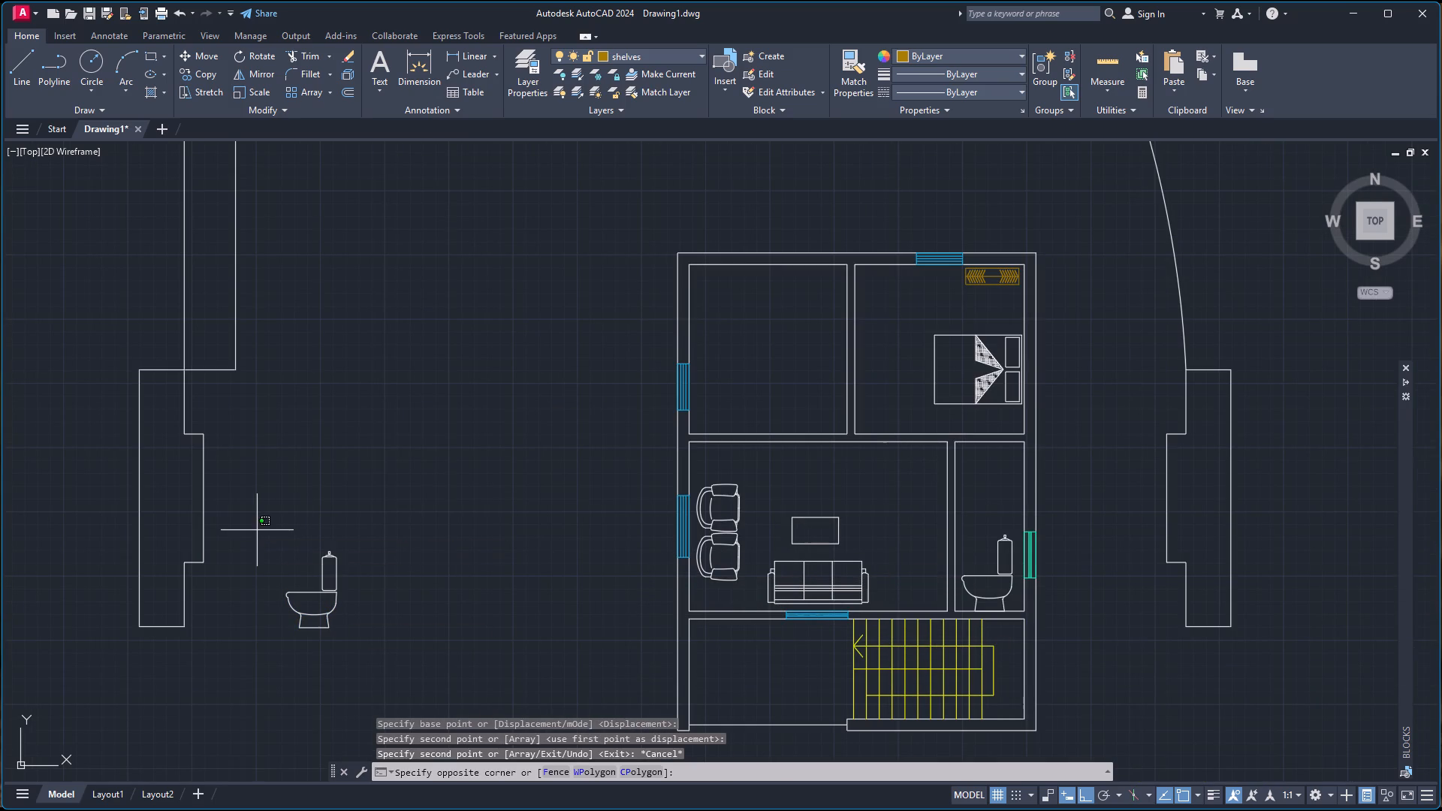
{"action": "left_click", "coordinate": [379, 669]}
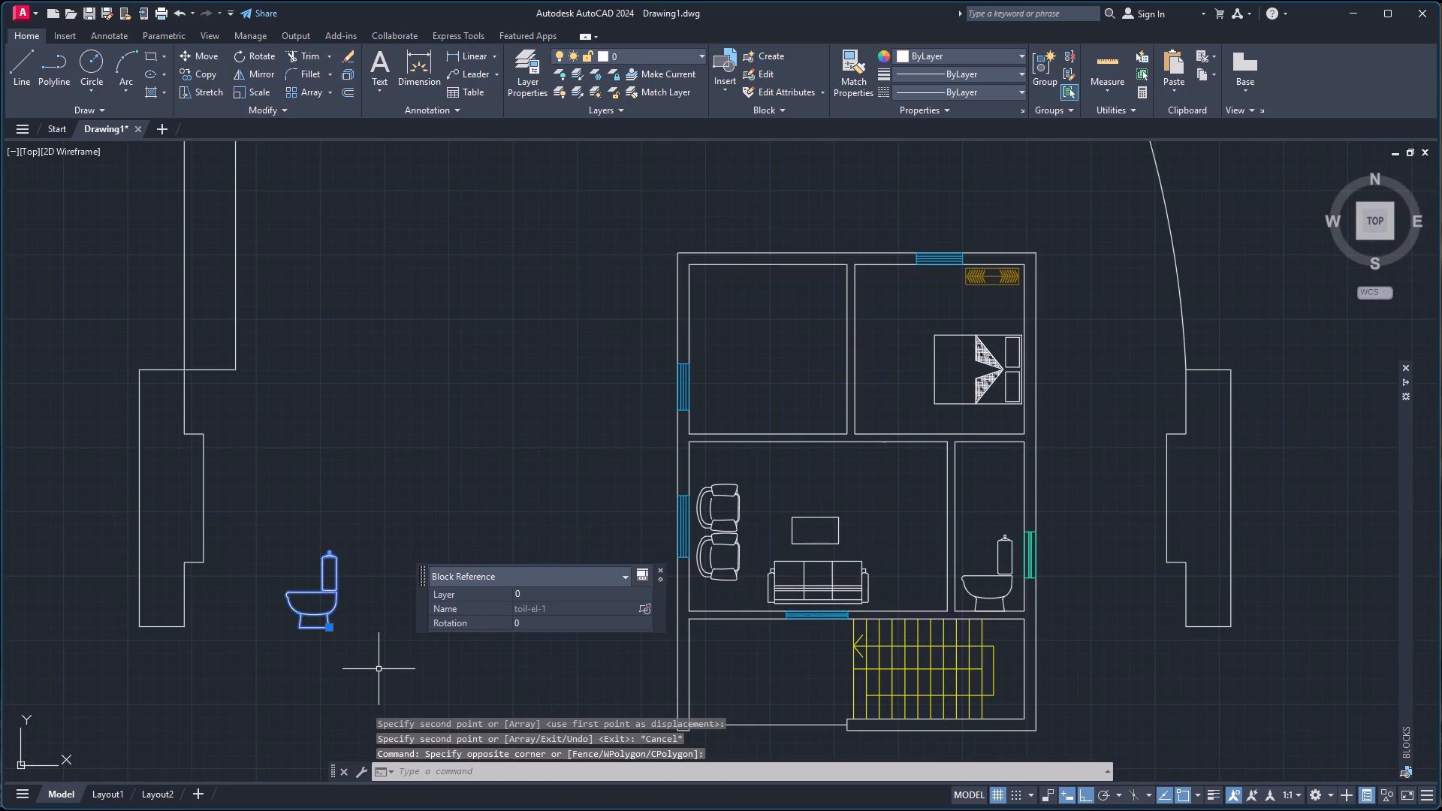
{"action": "key", "text": "Delete"}
Scale down the bathroom's toilet block about the midpoint of its base, using a scale distance of about 1'-8".
{"action": "scroll", "coordinate": [1038, 585], "scroll_direction": "up", "scroll_amount": 3}
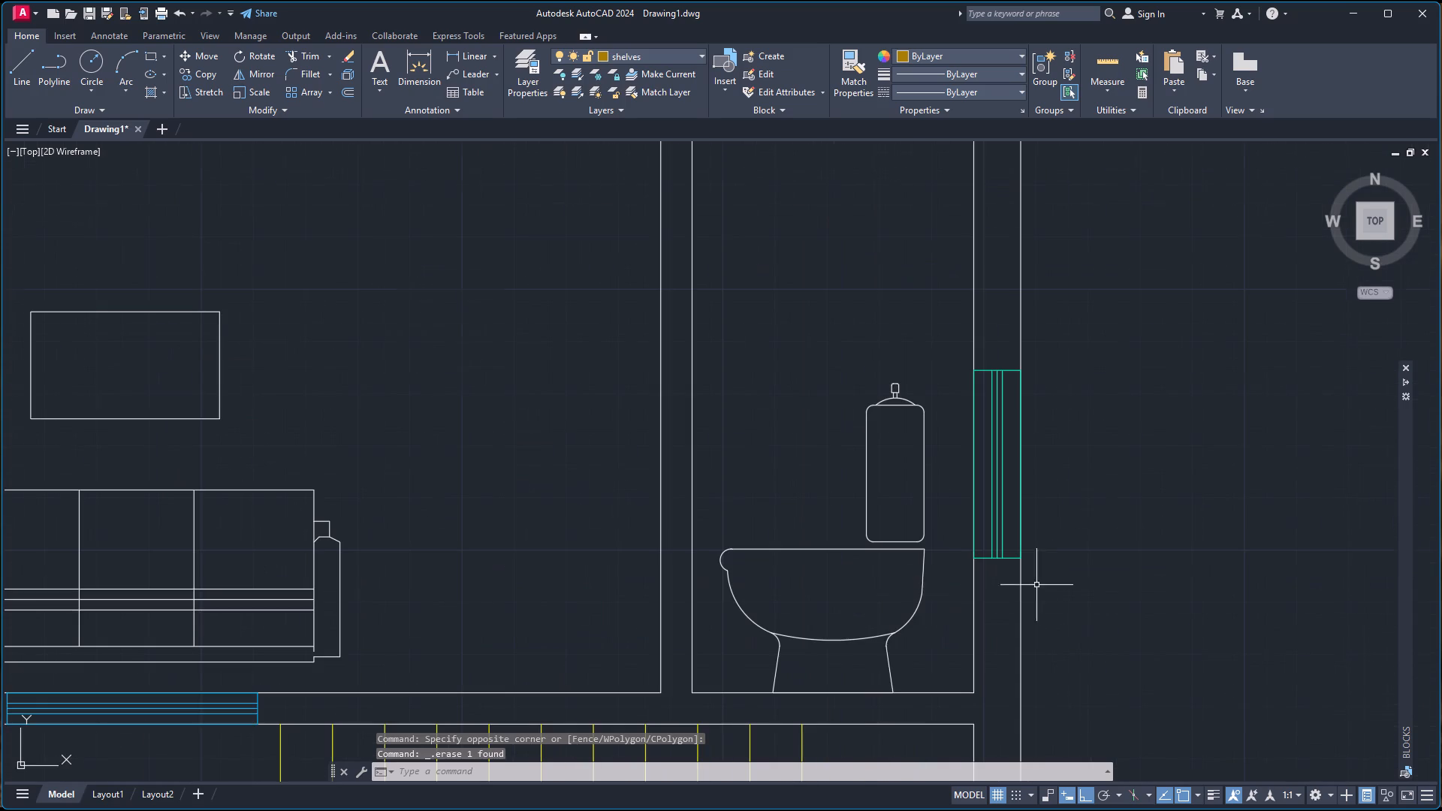
{"action": "left_click", "coordinate": [840, 641]}
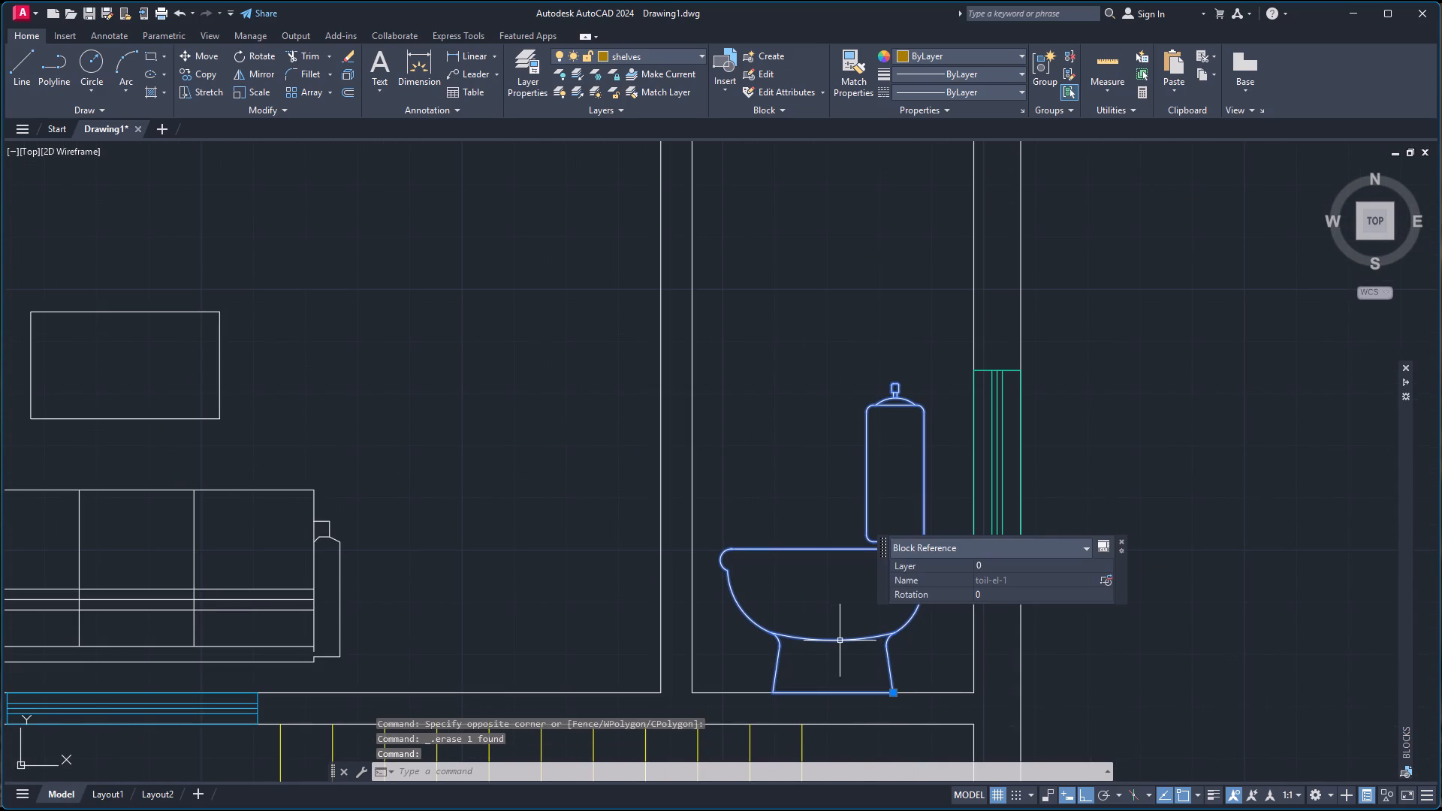
{"action": "type", "text": "sc"}
{"action": "key", "text": "Return"}
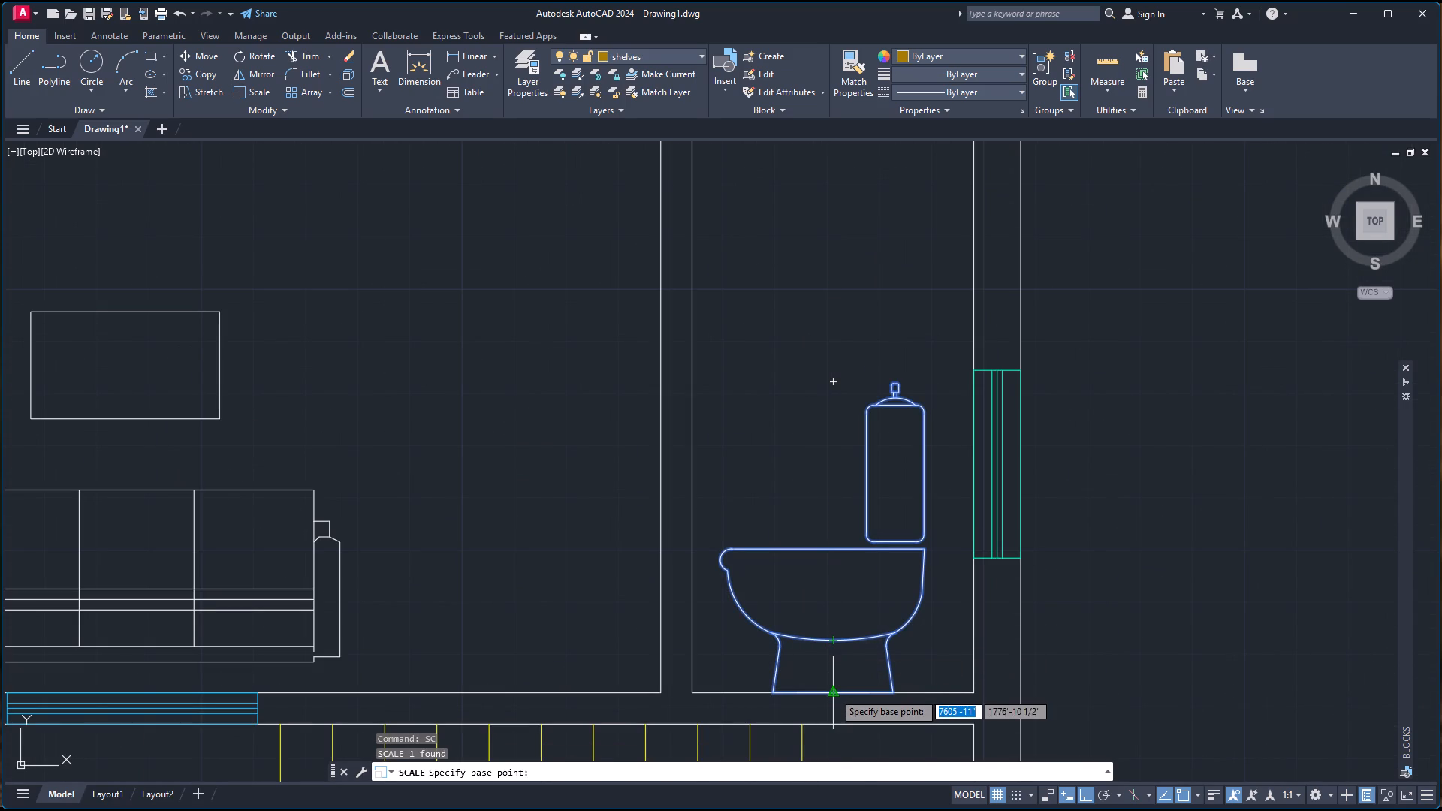
{"action": "left_click", "coordinate": [834, 692]}
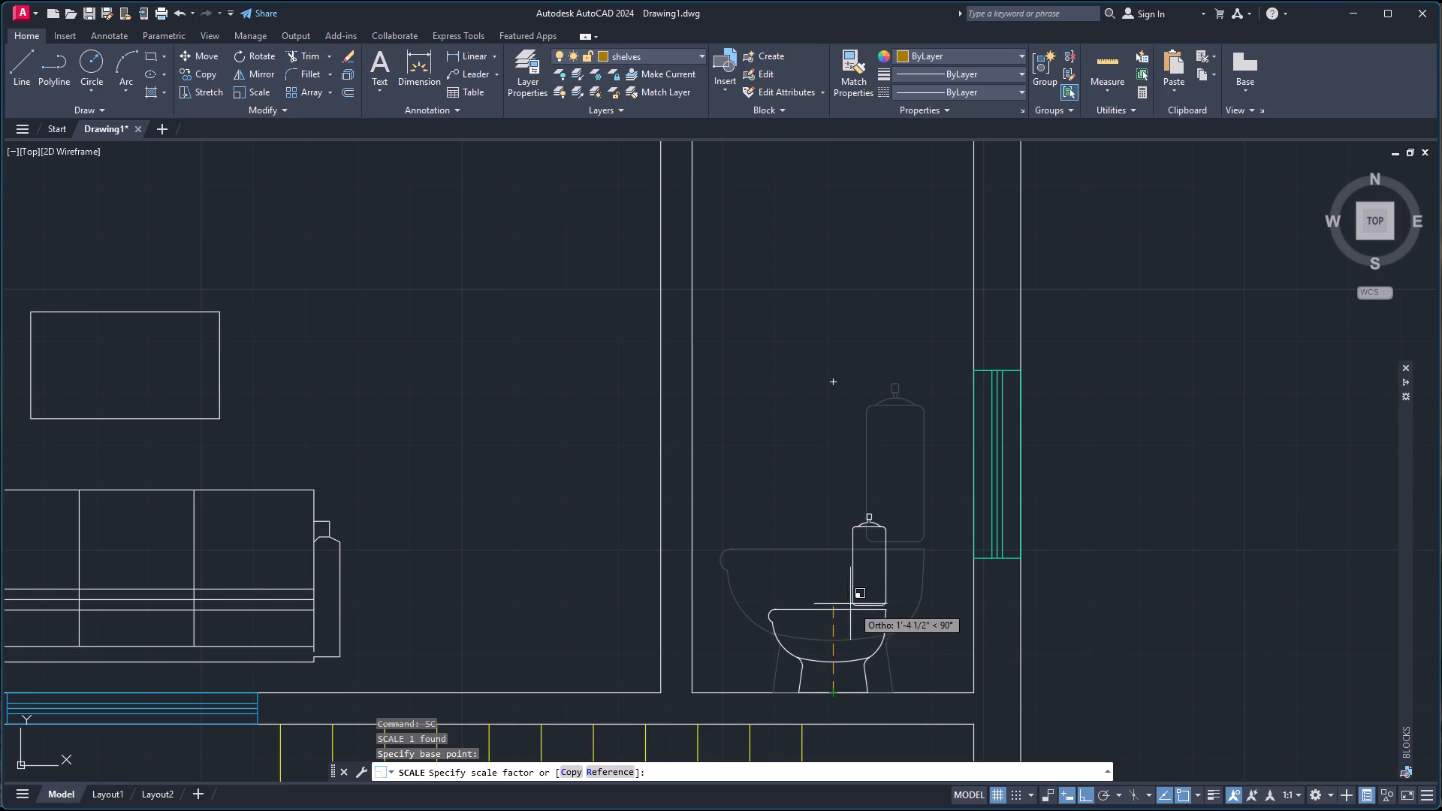
{"action": "scroll", "coordinate": [843, 601], "scroll_direction": "up", "scroll_amount": 2}
{"action": "scroll", "coordinate": [829, 605], "scroll_direction": "down", "scroll_amount": 2}
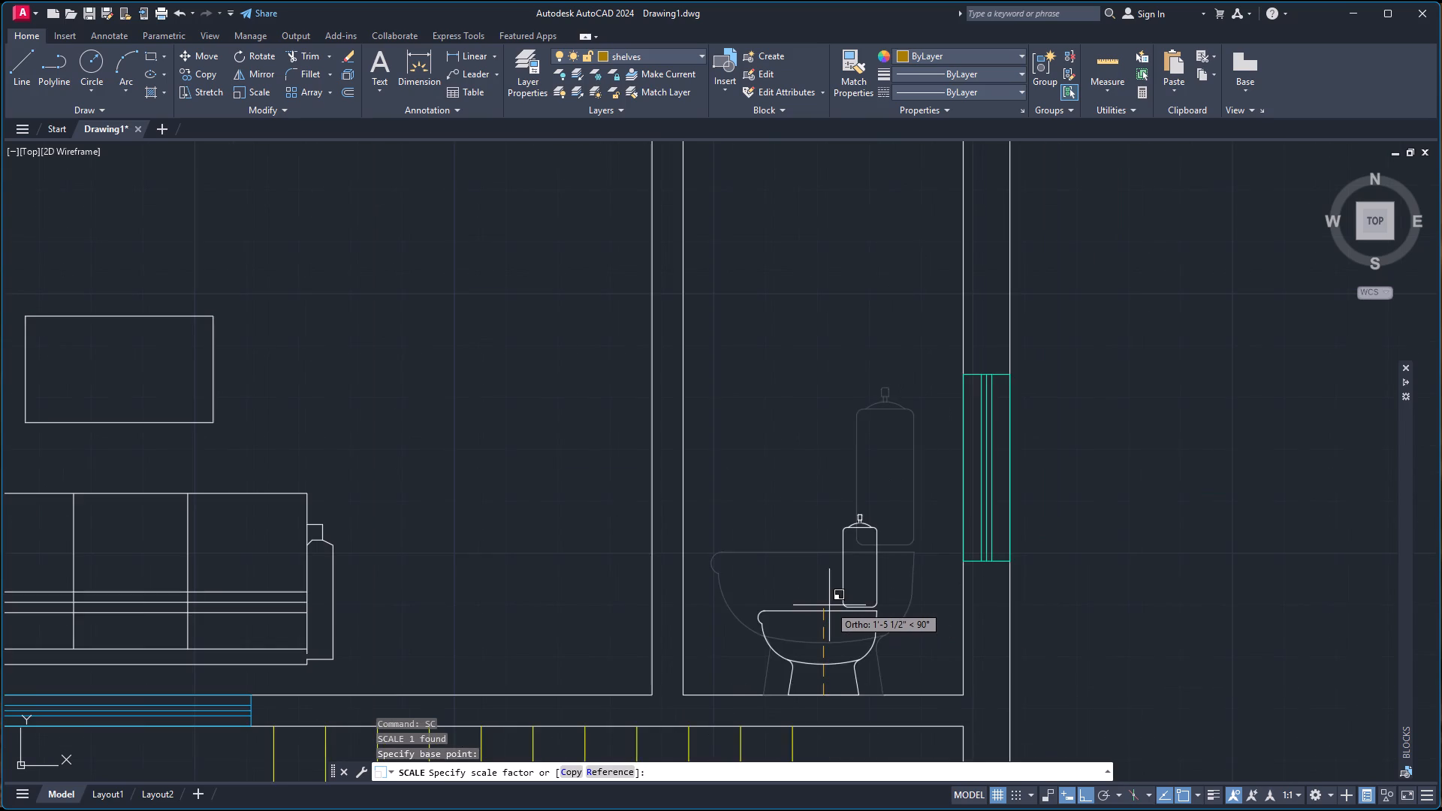
{"action": "scroll", "coordinate": [829, 605], "scroll_direction": "up", "scroll_amount": 1}
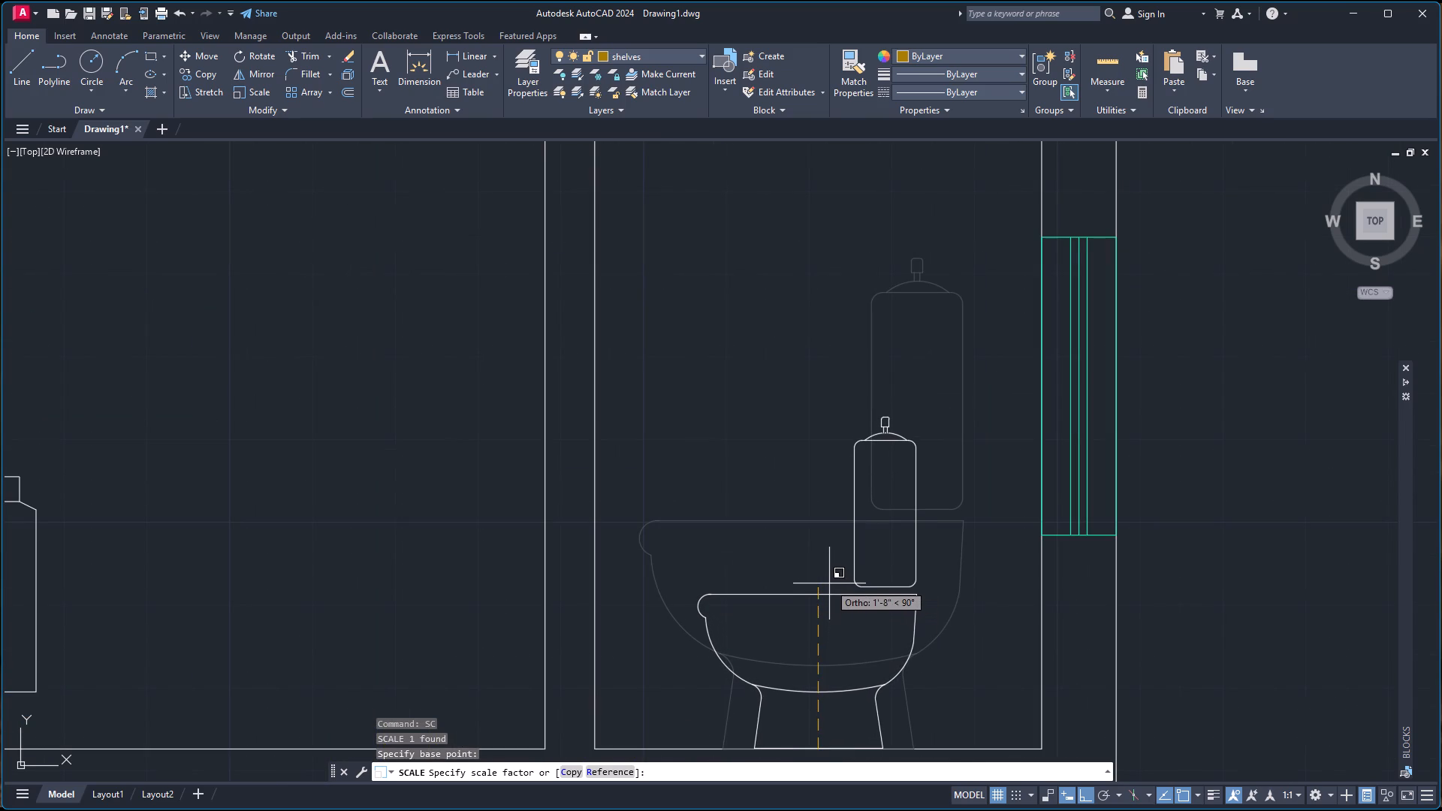
{"action": "left_click", "coordinate": [829, 583]}
{"action": "scroll", "coordinate": [891, 648], "scroll_direction": "down", "scroll_amount": 3}
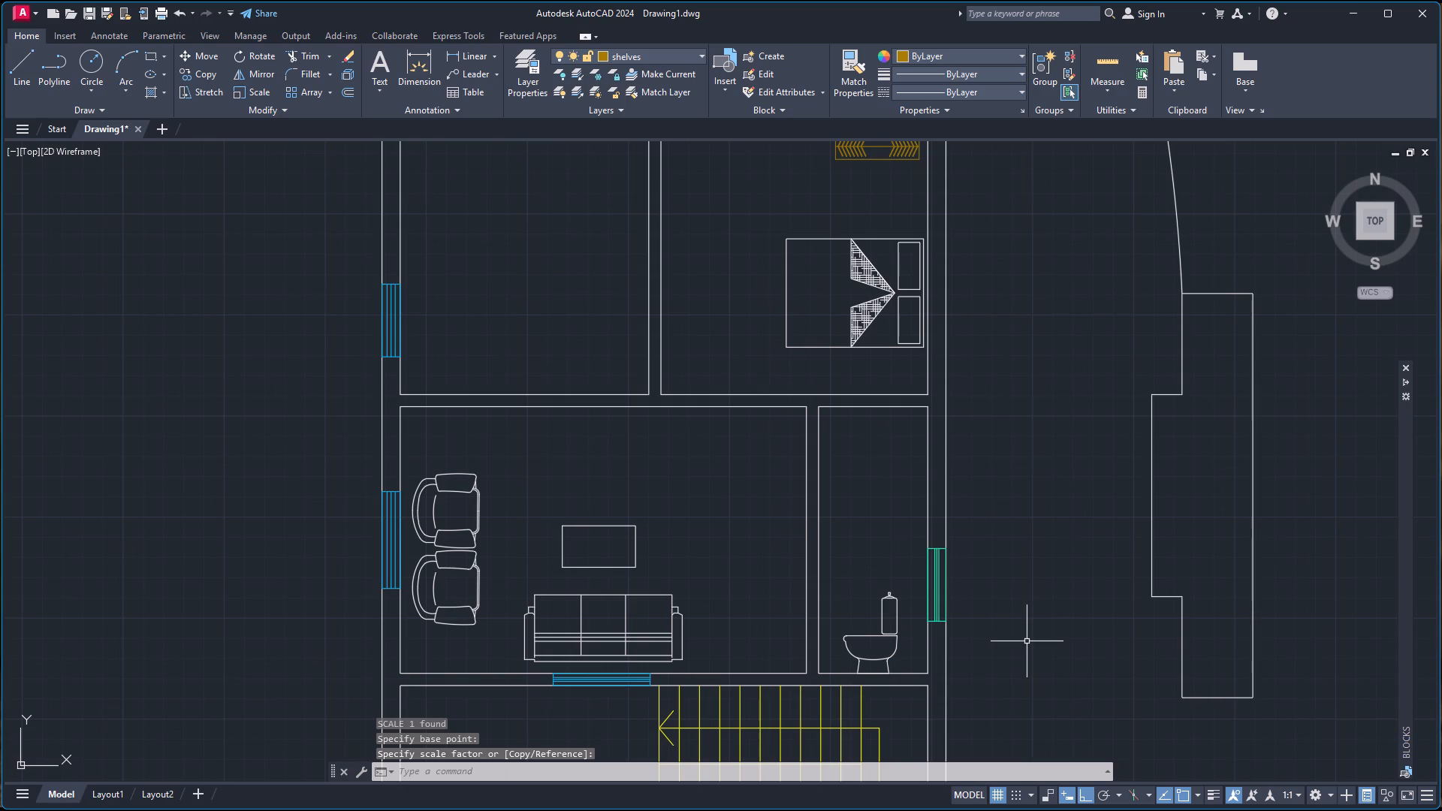
Scale down the oversized door block around the floor plan about the lower outer corner of its hinge-side jamb.
{"action": "scroll", "coordinate": [985, 557], "scroll_direction": "down", "scroll_amount": 3}
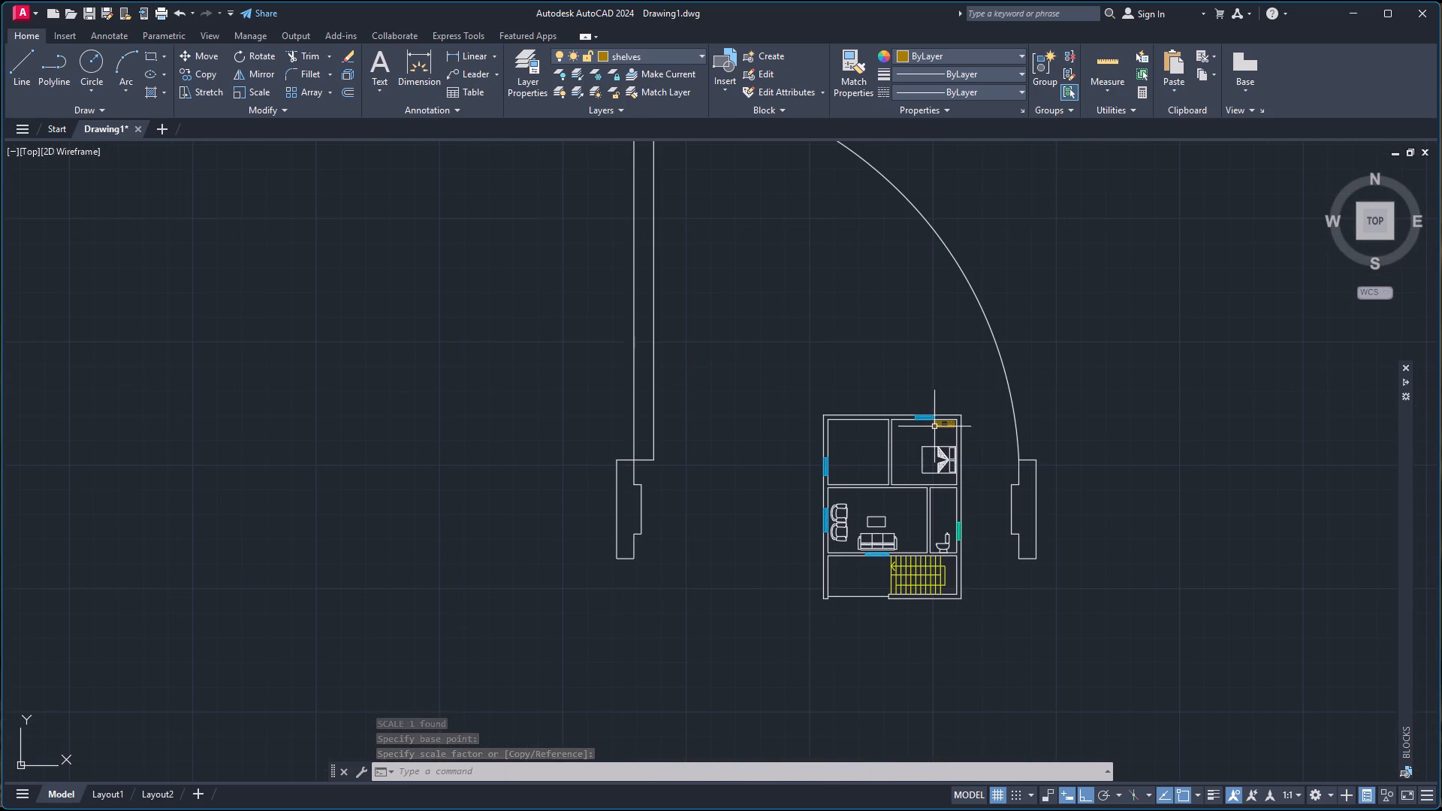
{"action": "left_click", "coordinate": [643, 530]}
{"action": "scroll", "coordinate": [639, 554], "scroll_direction": "up", "scroll_amount": 1}
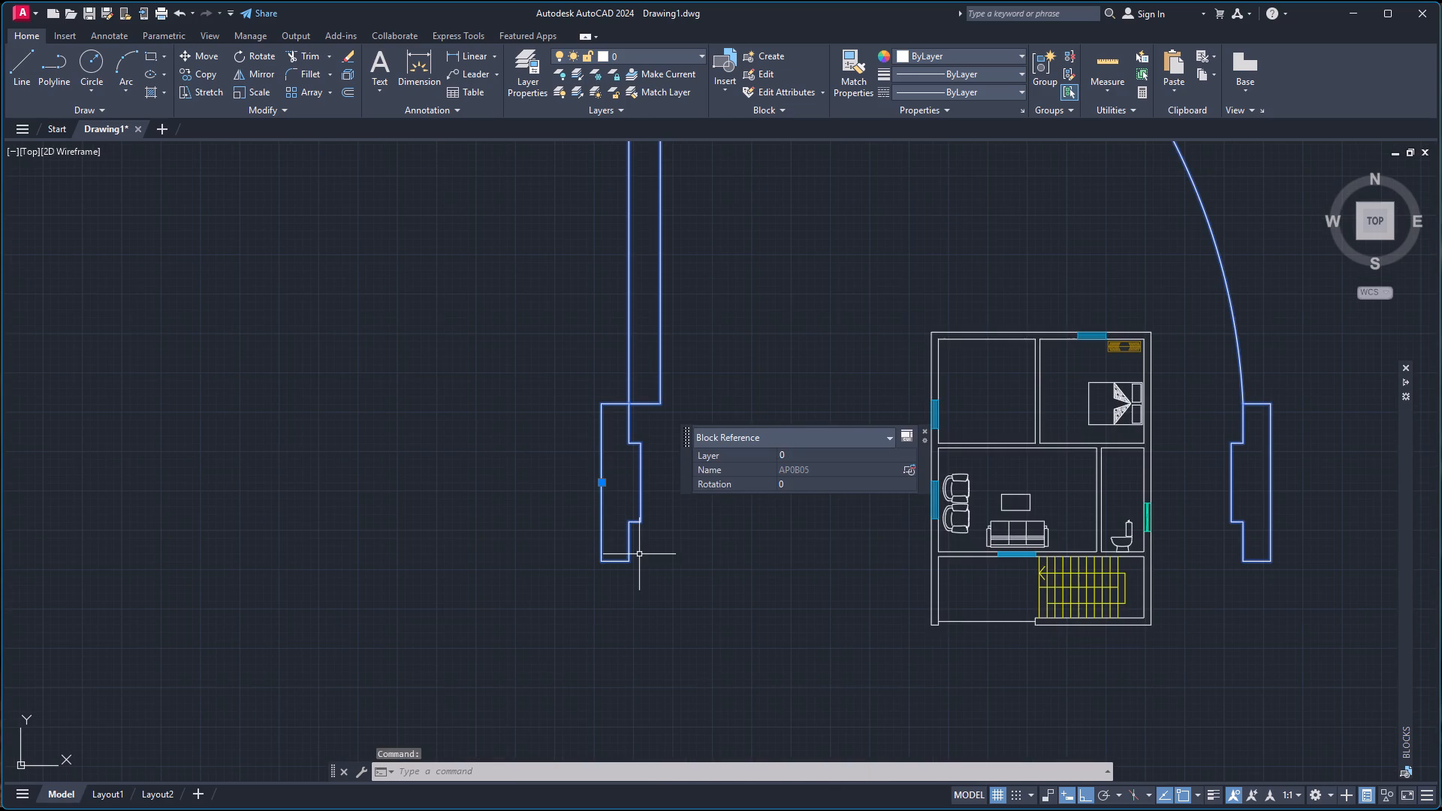
{"action": "scroll", "coordinate": [624, 595], "scroll_direction": "up", "scroll_amount": 2}
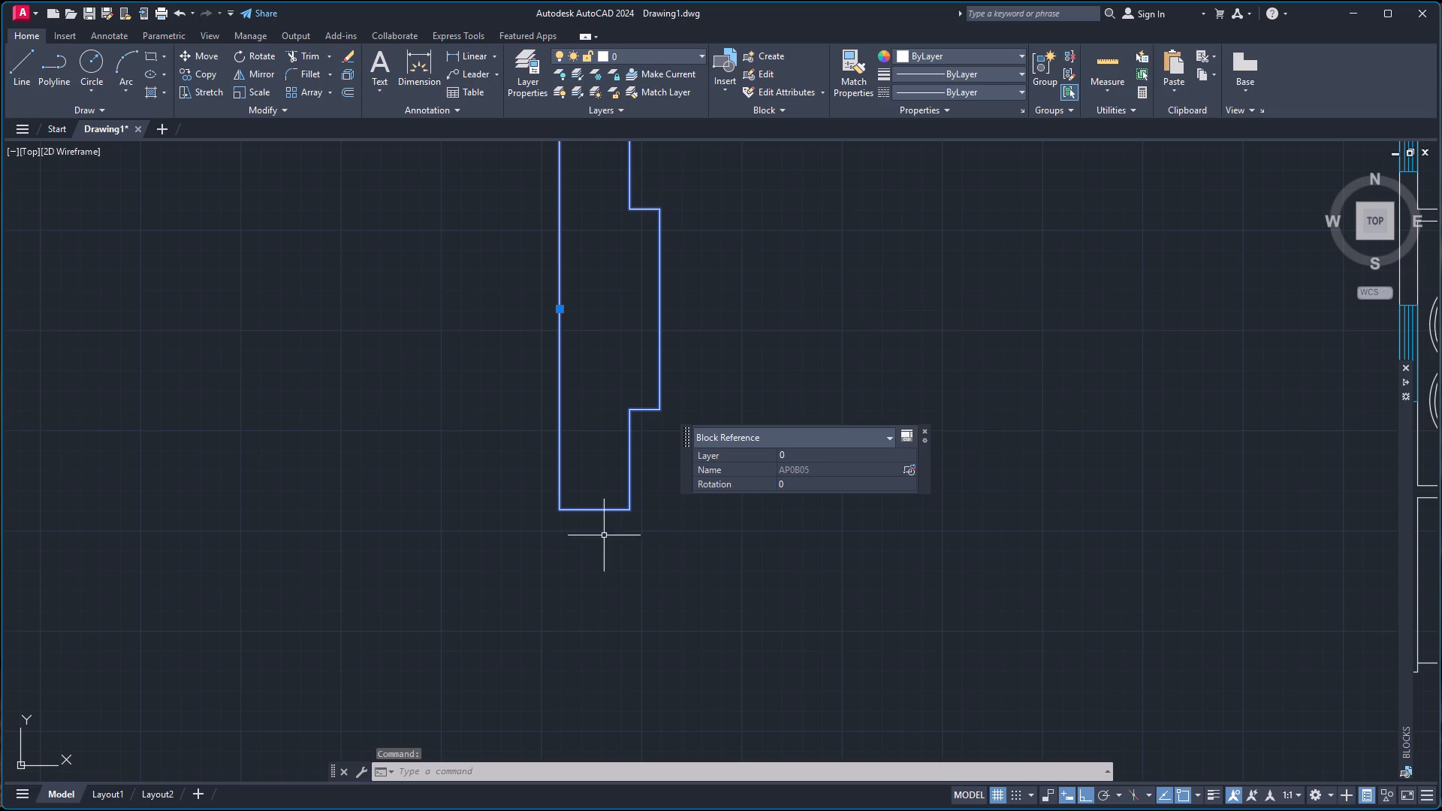
{"action": "key", "text": "s"}
{"action": "key", "text": "c"}
{"action": "key", "text": "Return"}
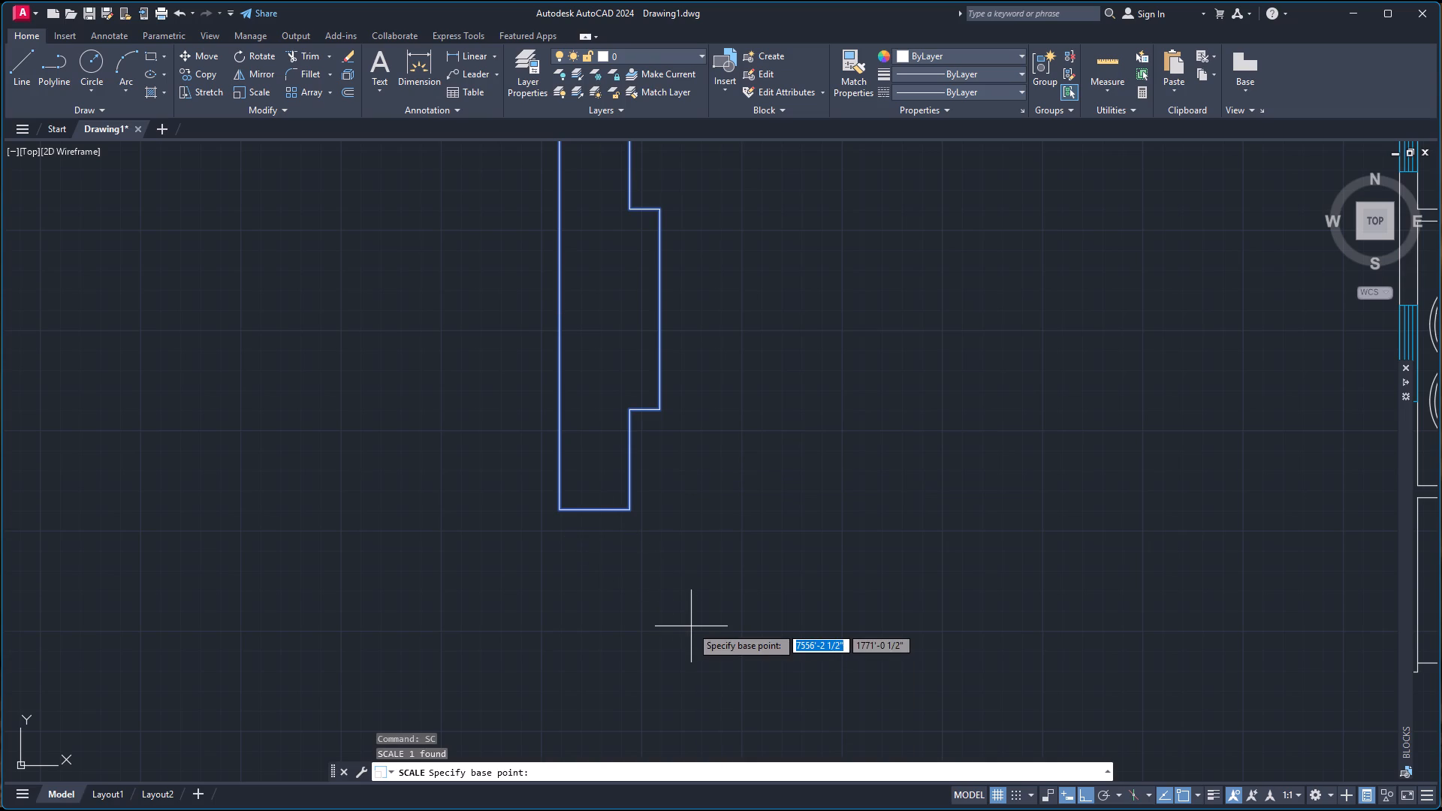
{"action": "left_click", "coordinate": [561, 513]}
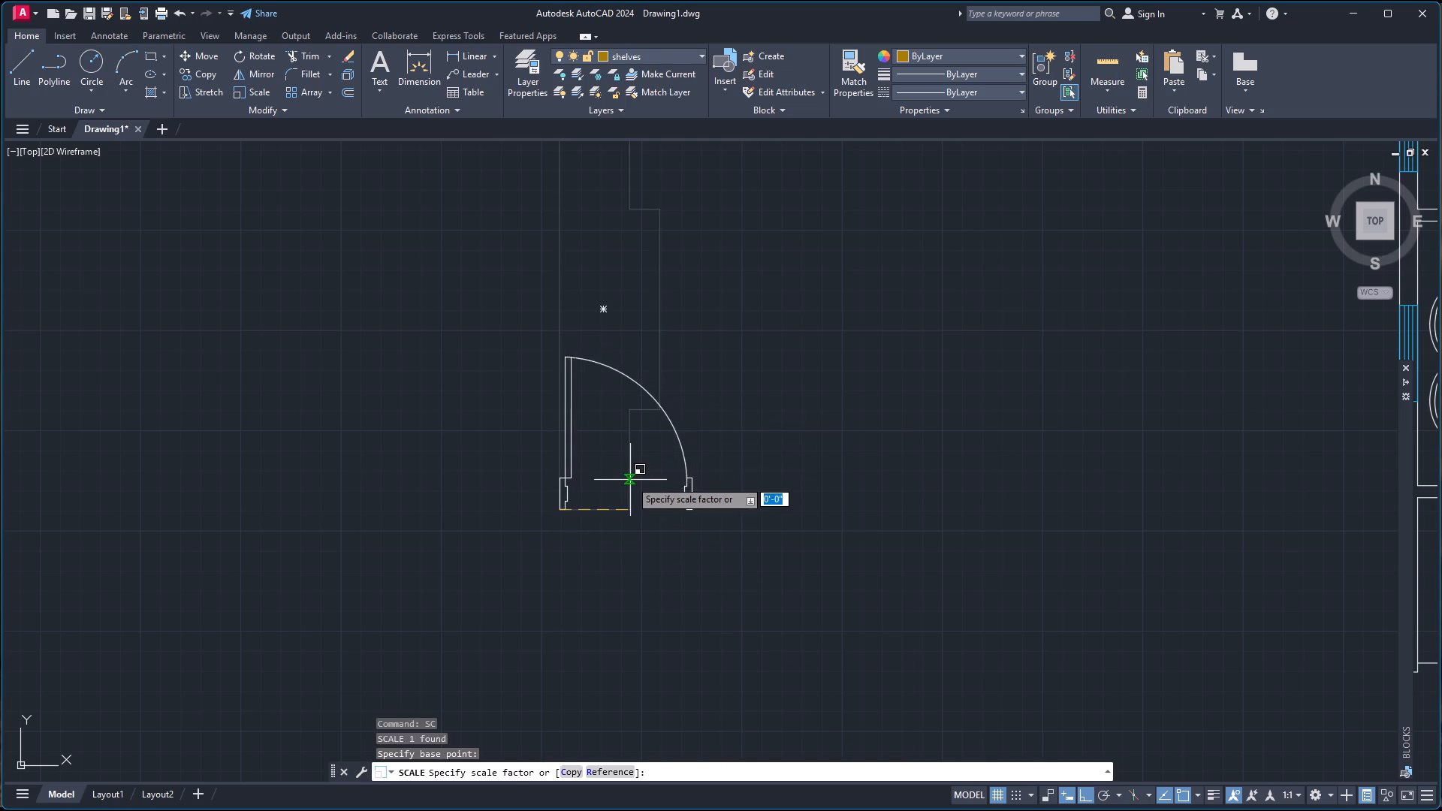
{"action": "left_click", "coordinate": [629, 480]}
{"action": "scroll", "coordinate": [876, 469], "scroll_direction": "down", "scroll_amount": 3}
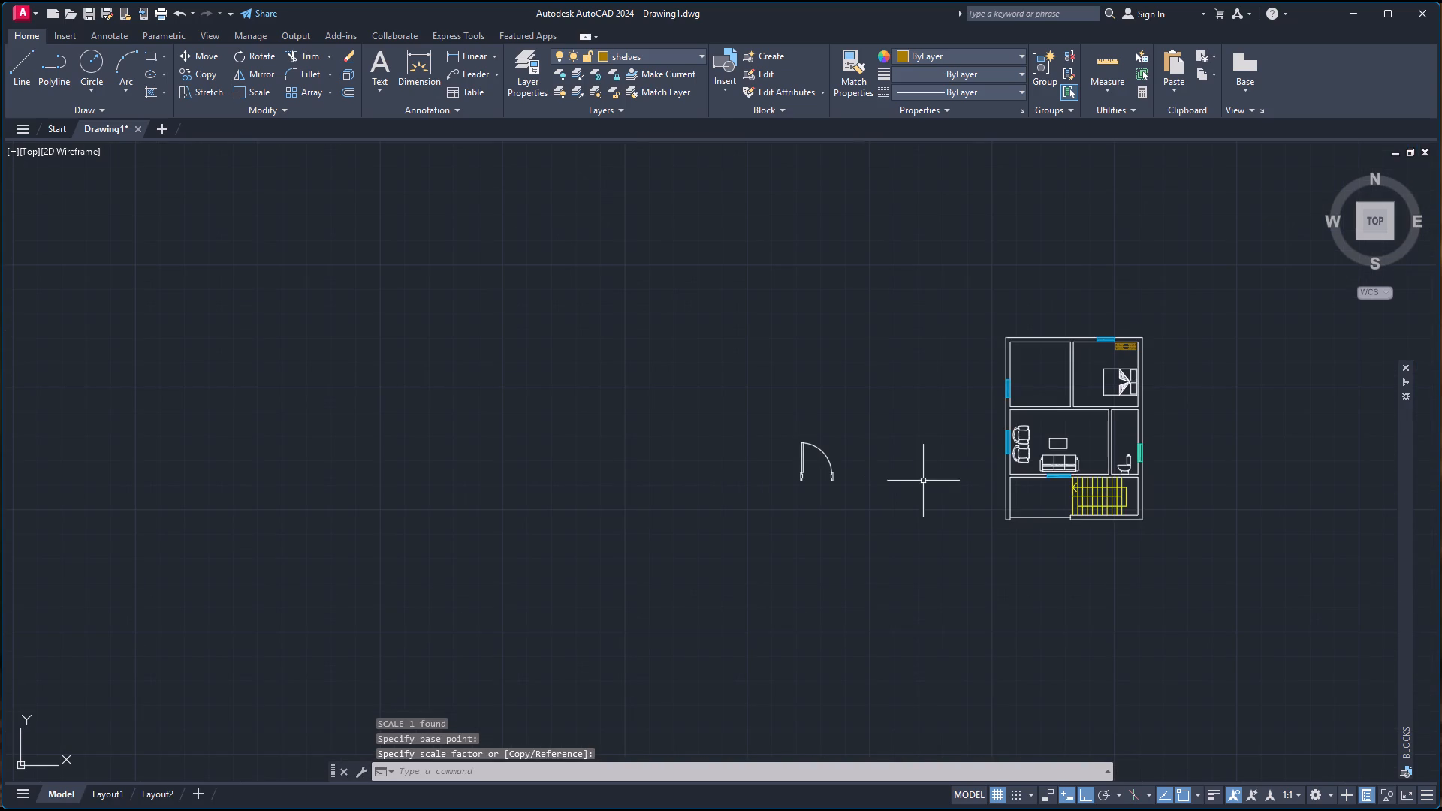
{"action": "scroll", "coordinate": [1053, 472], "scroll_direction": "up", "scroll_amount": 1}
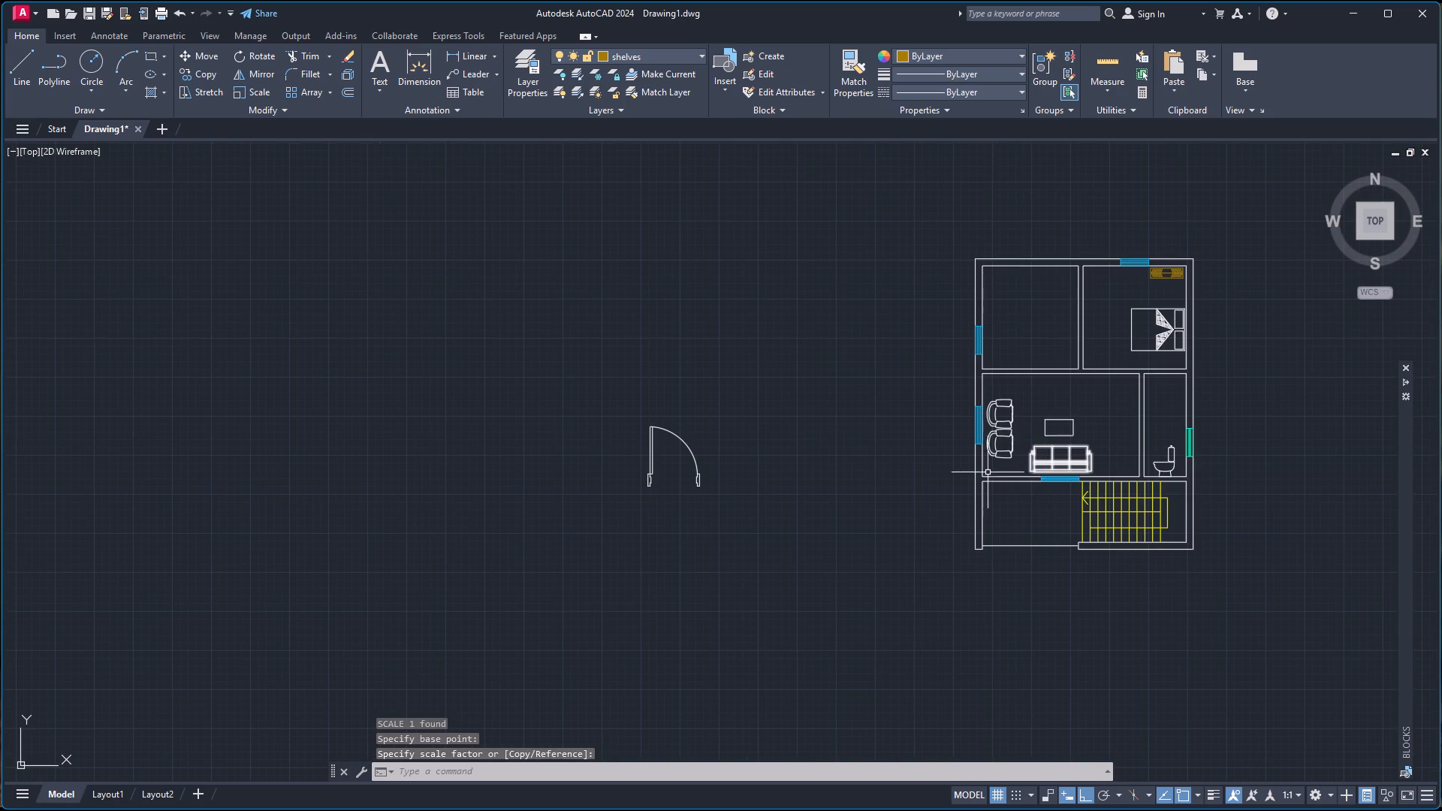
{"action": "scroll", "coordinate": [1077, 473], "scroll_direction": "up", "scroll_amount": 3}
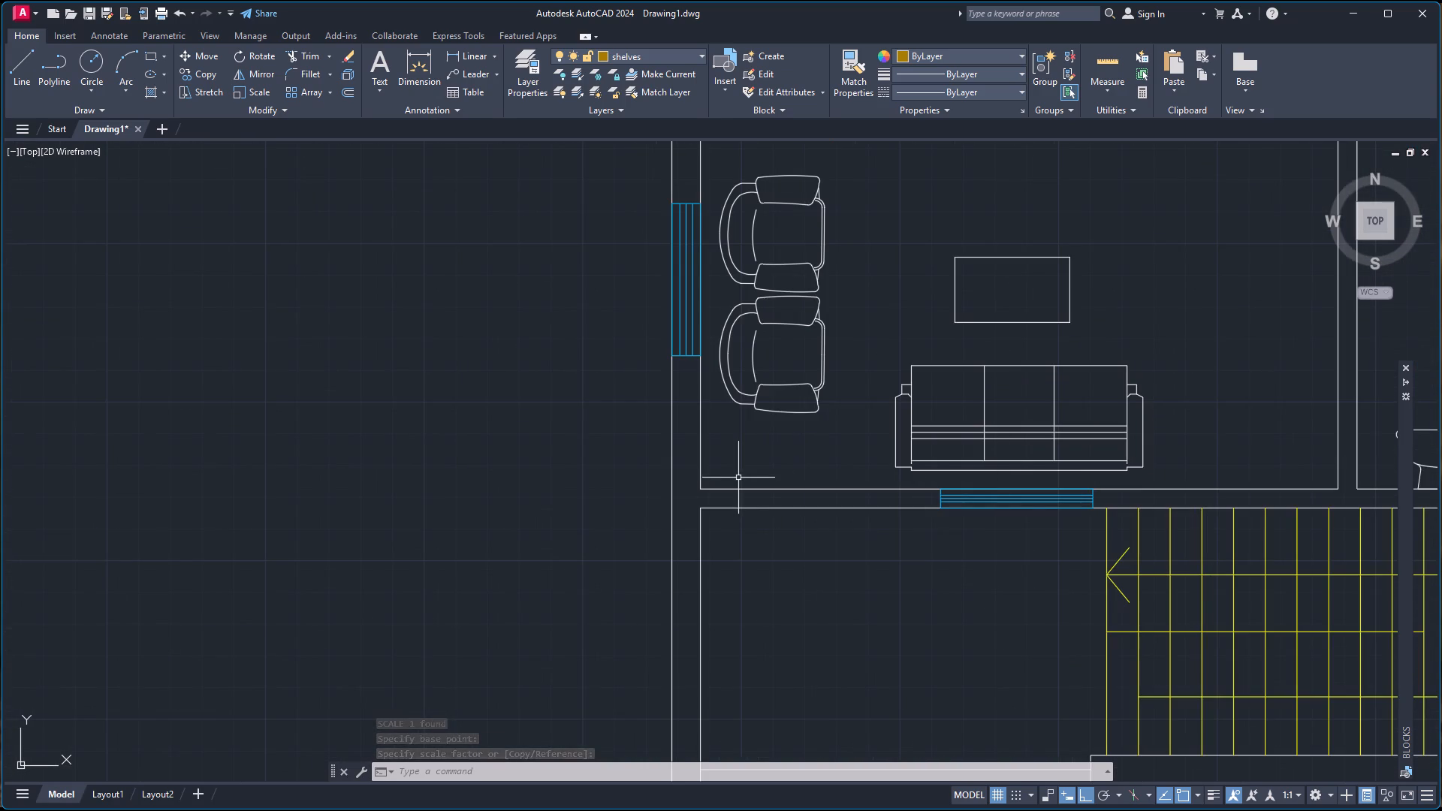
Copy the door block from its hinge-side jamb's lower outer corner to the lower edge of the living room's bottom wall, near the armchairs.
{"action": "scroll", "coordinate": [902, 394], "scroll_direction": "down", "scroll_amount": 3}
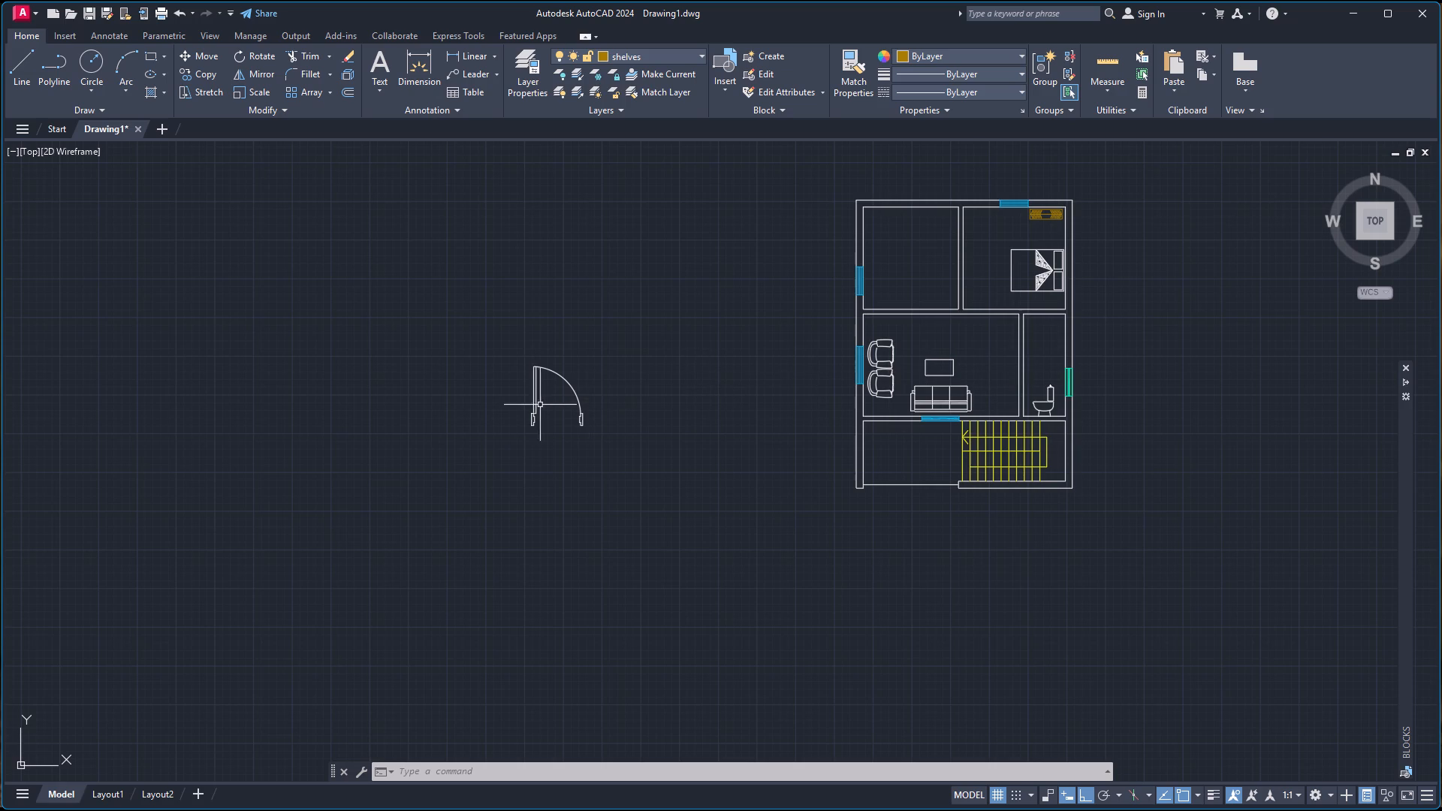
{"action": "scroll", "coordinate": [534, 422], "scroll_direction": "up", "scroll_amount": 4}
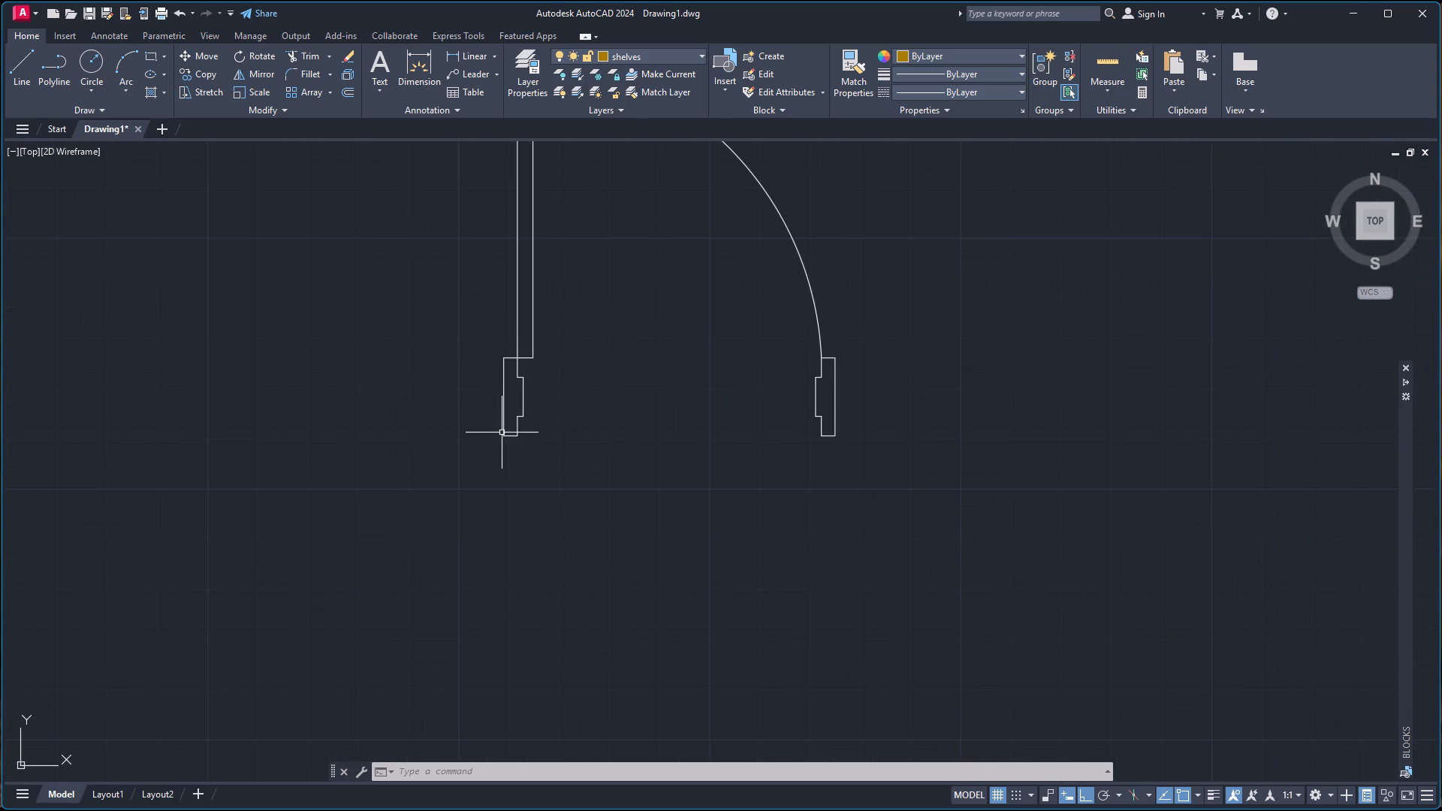
{"action": "left_click", "coordinate": [503, 431]}
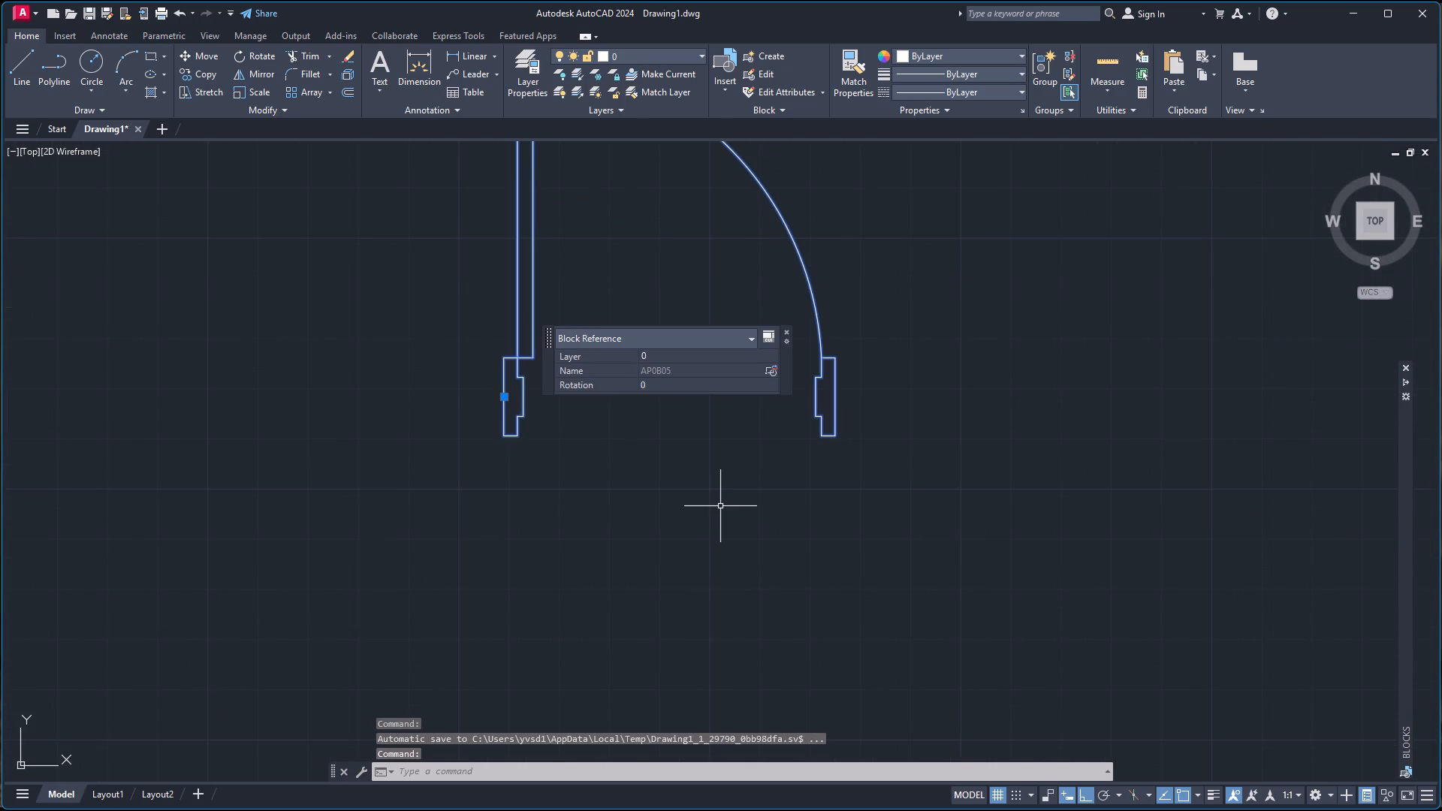
{"action": "key", "text": "s"}
{"action": "key", "text": "BackSpace"}
{"action": "key", "text": "BackSpace"}
{"action": "key", "text": "c"}
{"action": "key", "text": "o"}
{"action": "key", "text": "Return"}
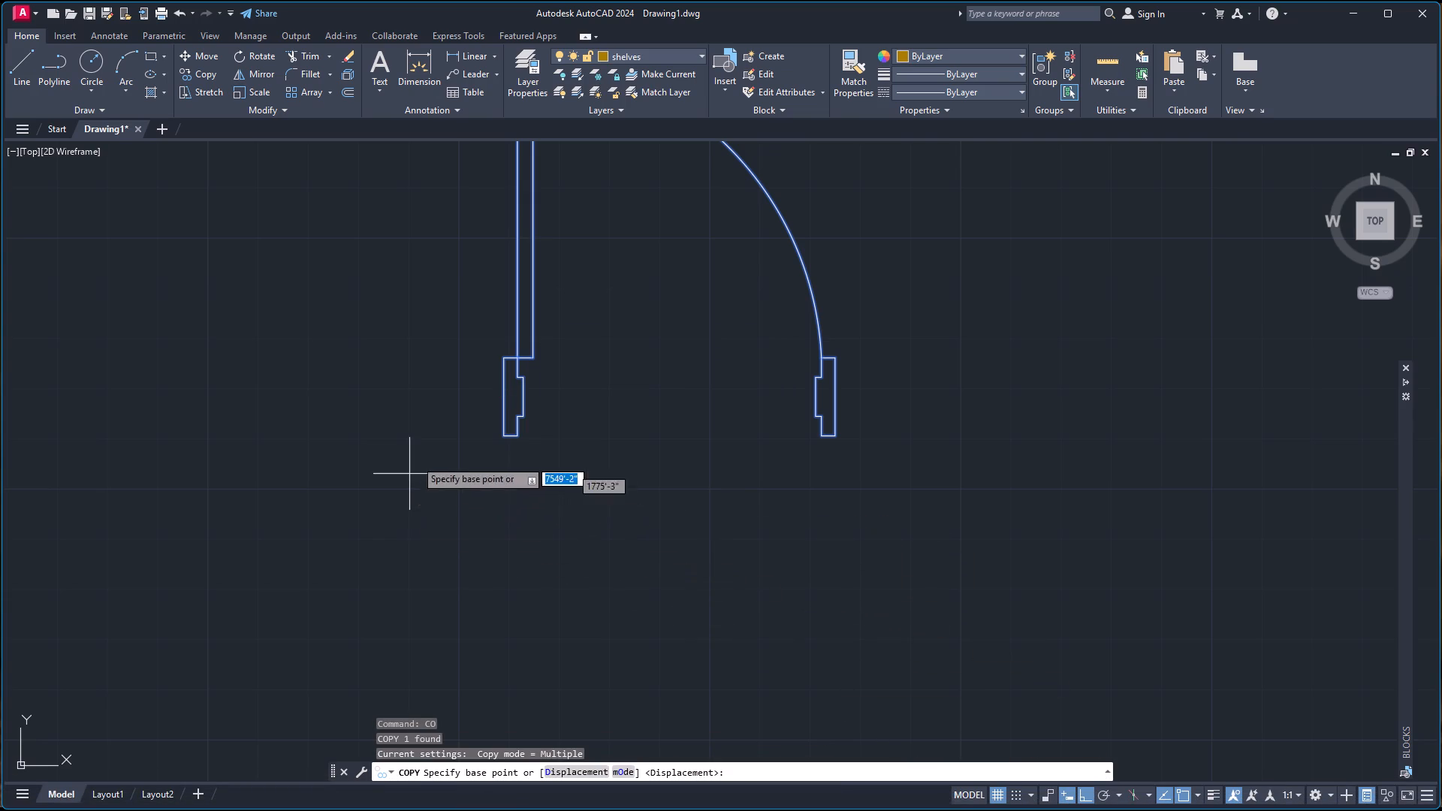
{"action": "left_click", "coordinate": [502, 433]}
{"action": "scroll", "coordinate": [931, 462], "scroll_direction": "down", "scroll_amount": 4}
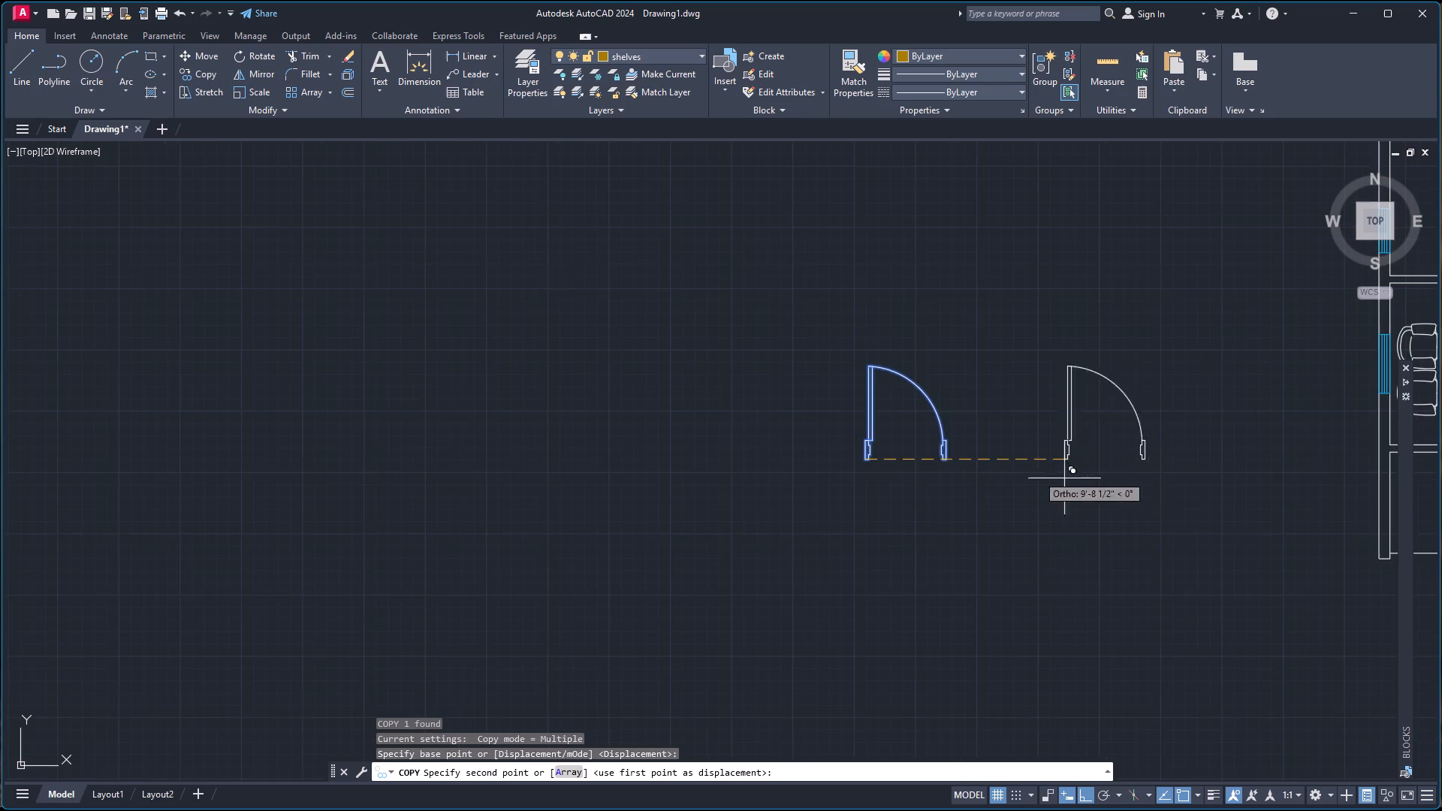
{"action": "scroll", "coordinate": [1208, 464], "scroll_direction": "down", "scroll_amount": 2}
{"action": "scroll", "coordinate": [1293, 437], "scroll_direction": "up", "scroll_amount": 4}
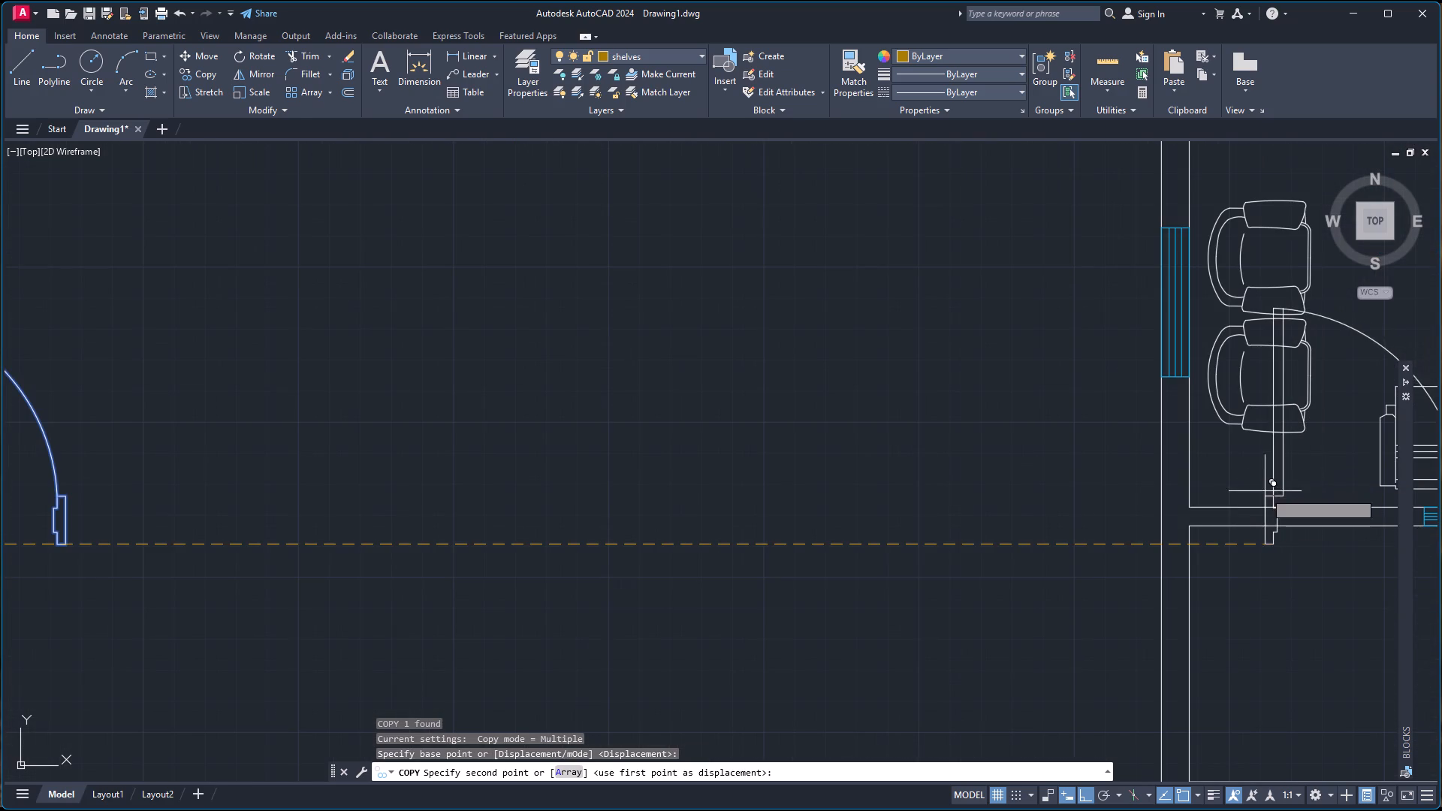
{"action": "left_click", "coordinate": [1226, 527]}
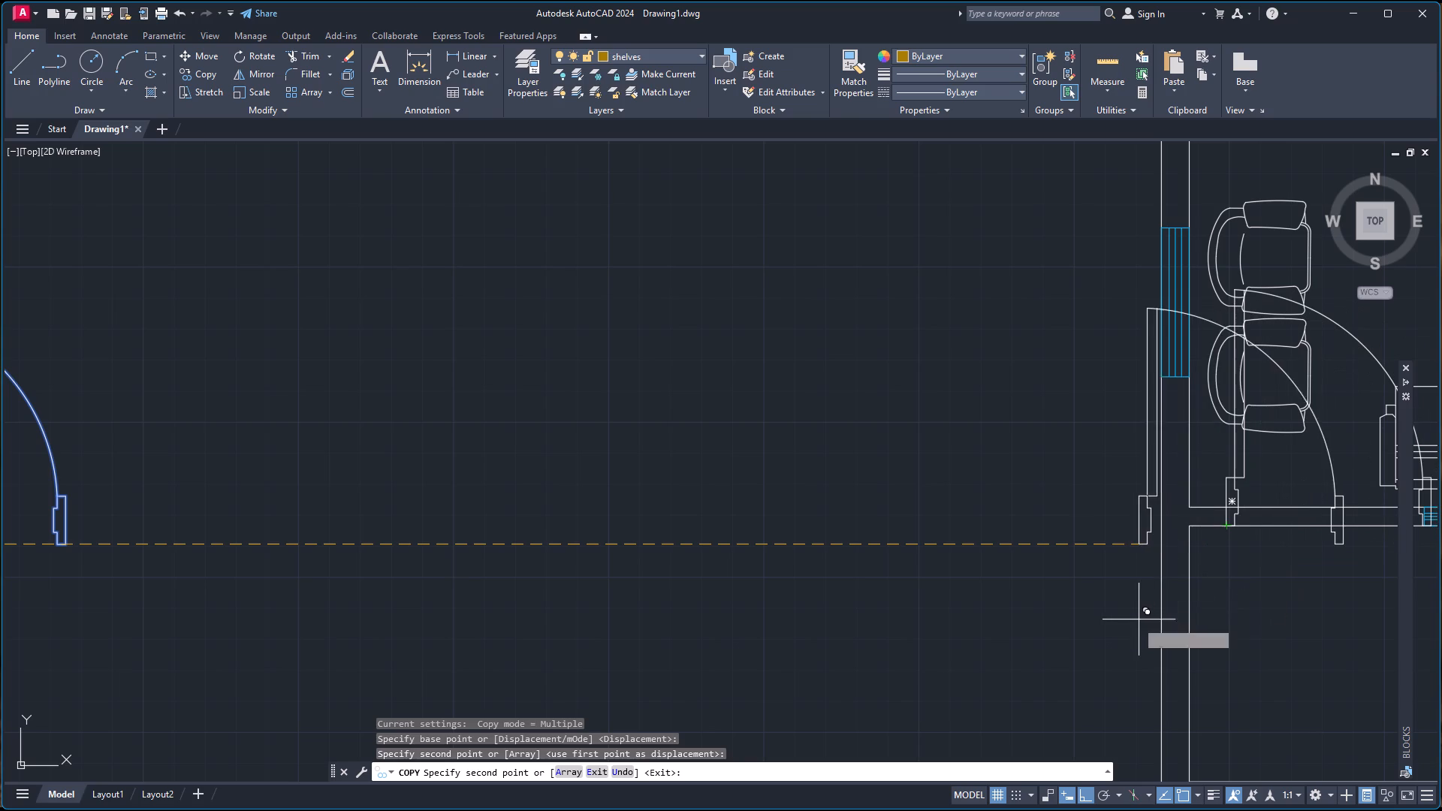
{"action": "key", "text": "Escape"}
Scale down the living room door about its hinge jamb's lower outer corner to fit the wall thickness, using a scale distance of about 1'-2 1/2".
{"action": "scroll", "coordinate": [1197, 590], "scroll_direction": "down", "scroll_amount": 1}
{"action": "scroll", "coordinate": [1229, 529], "scroll_direction": "up", "scroll_amount": 3}
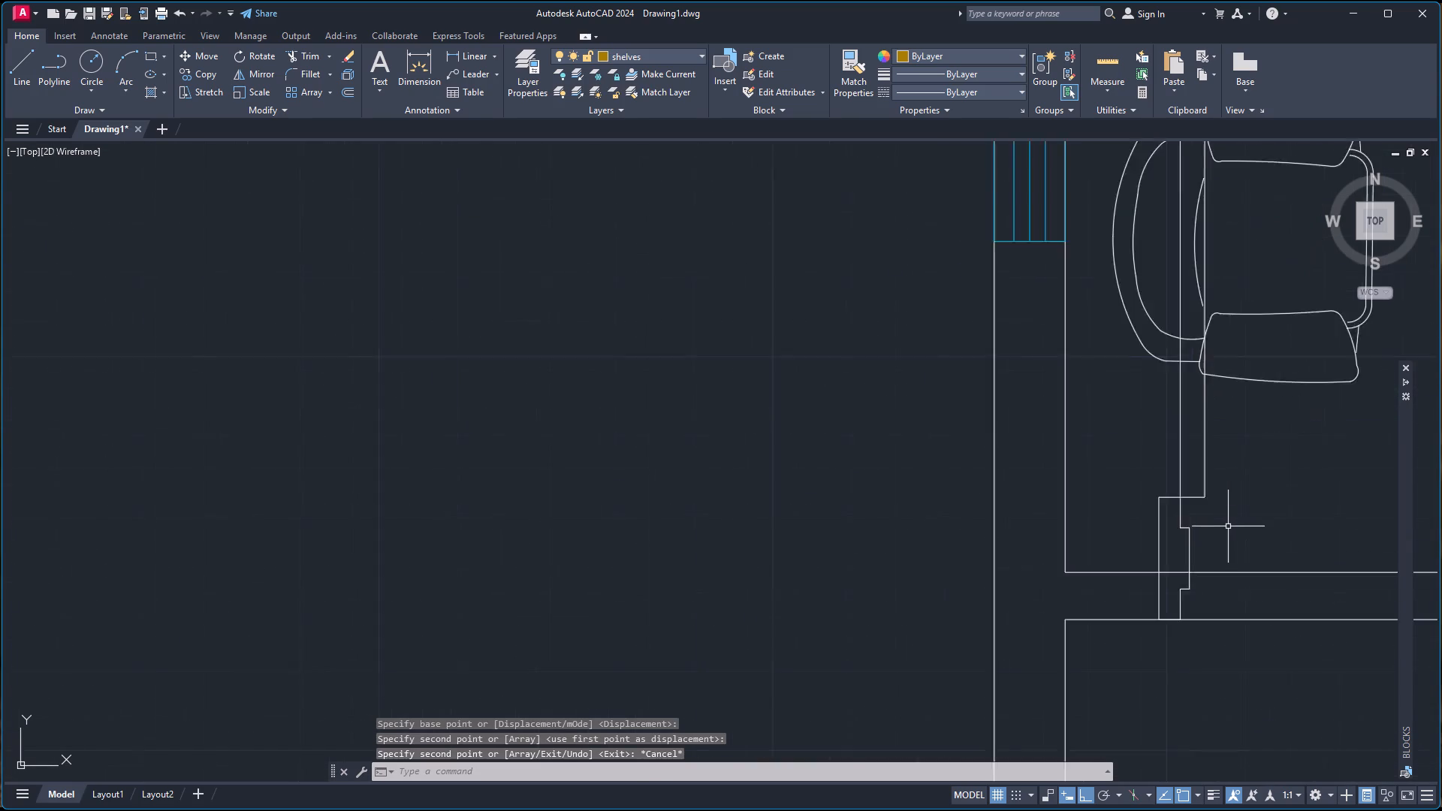
{"action": "scroll", "coordinate": [1227, 528], "scroll_direction": "up", "scroll_amount": 2}
{"action": "scroll", "coordinate": [1222, 557], "scroll_direction": "down", "scroll_amount": 3}
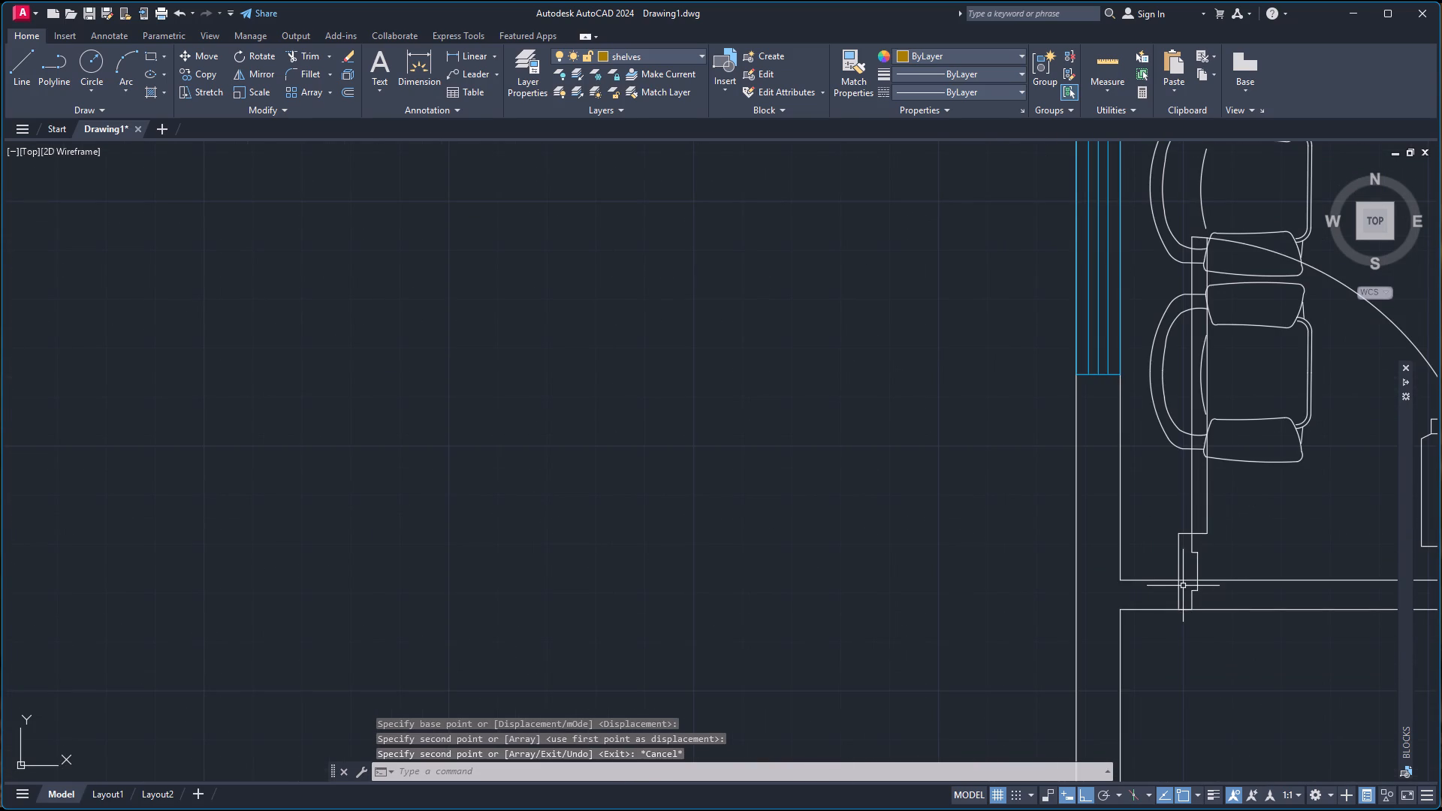
{"action": "left_click", "coordinate": [1178, 586]}
{"action": "type", "text": "sc"}
{"action": "key", "text": "Return"}
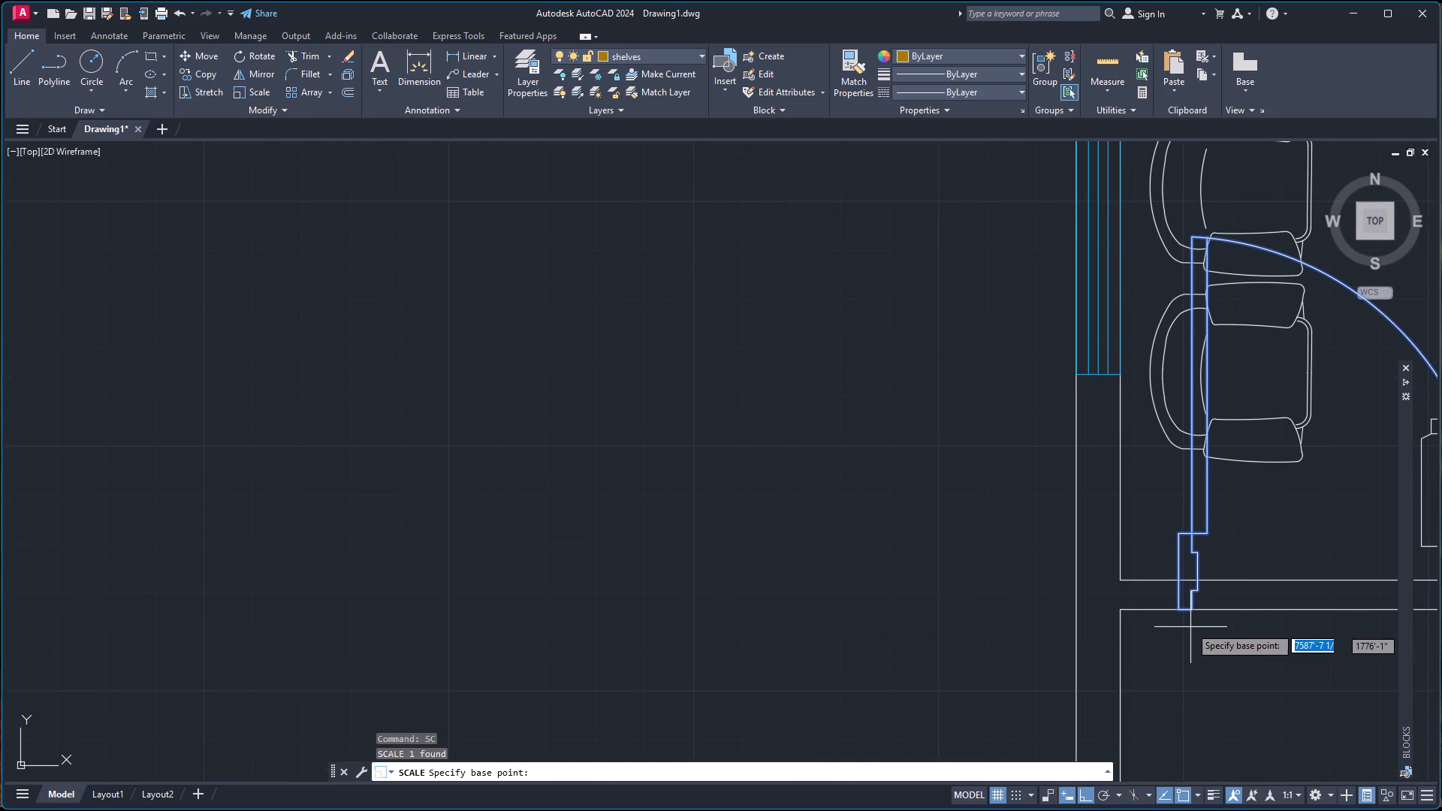
{"action": "scroll", "coordinate": [1220, 590], "scroll_direction": "up", "scroll_amount": 4}
{"action": "left_click", "coordinate": [936, 724]}
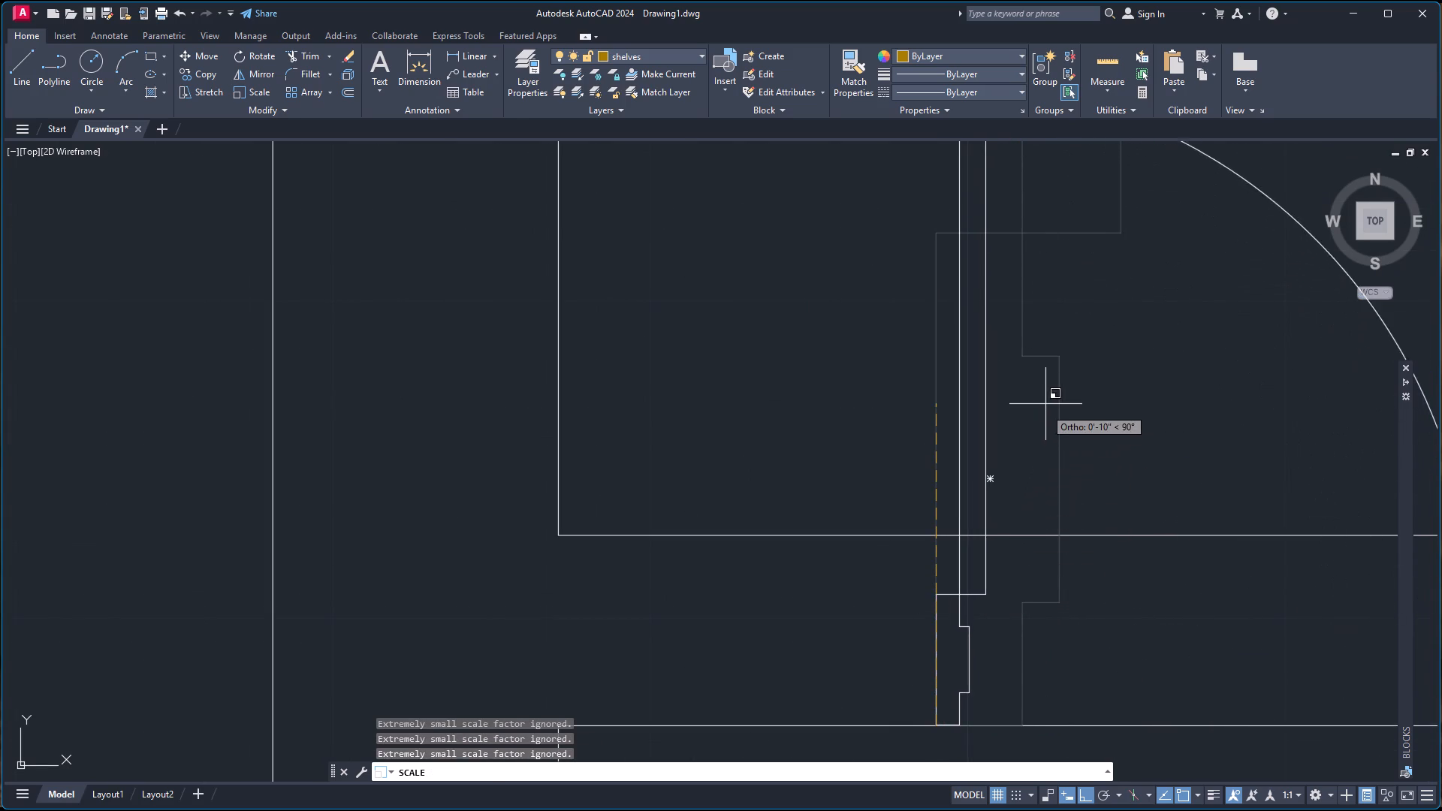
{"action": "scroll", "coordinate": [1046, 399], "scroll_direction": "up", "scroll_amount": 1}
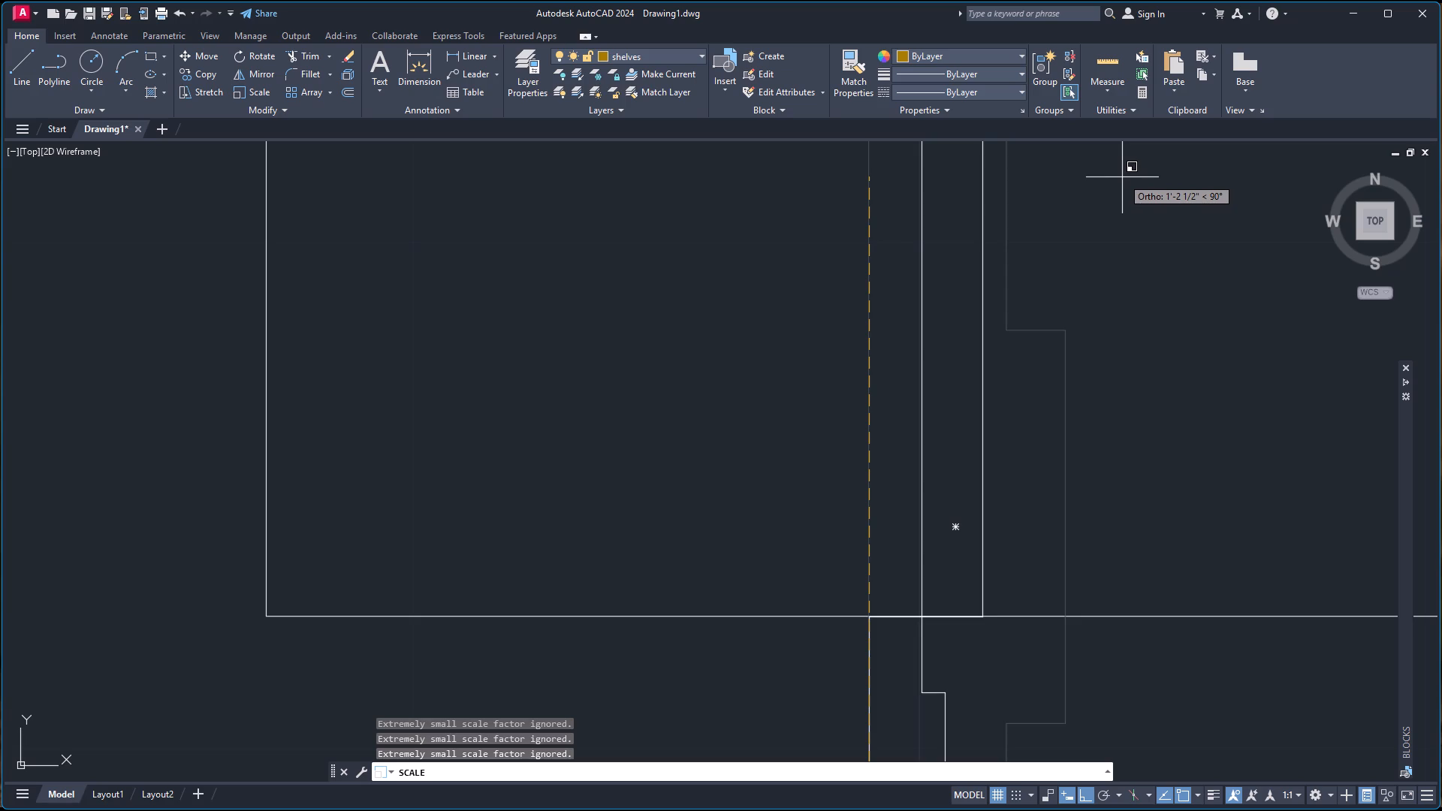
{"action": "left_click", "coordinate": [1122, 177]}
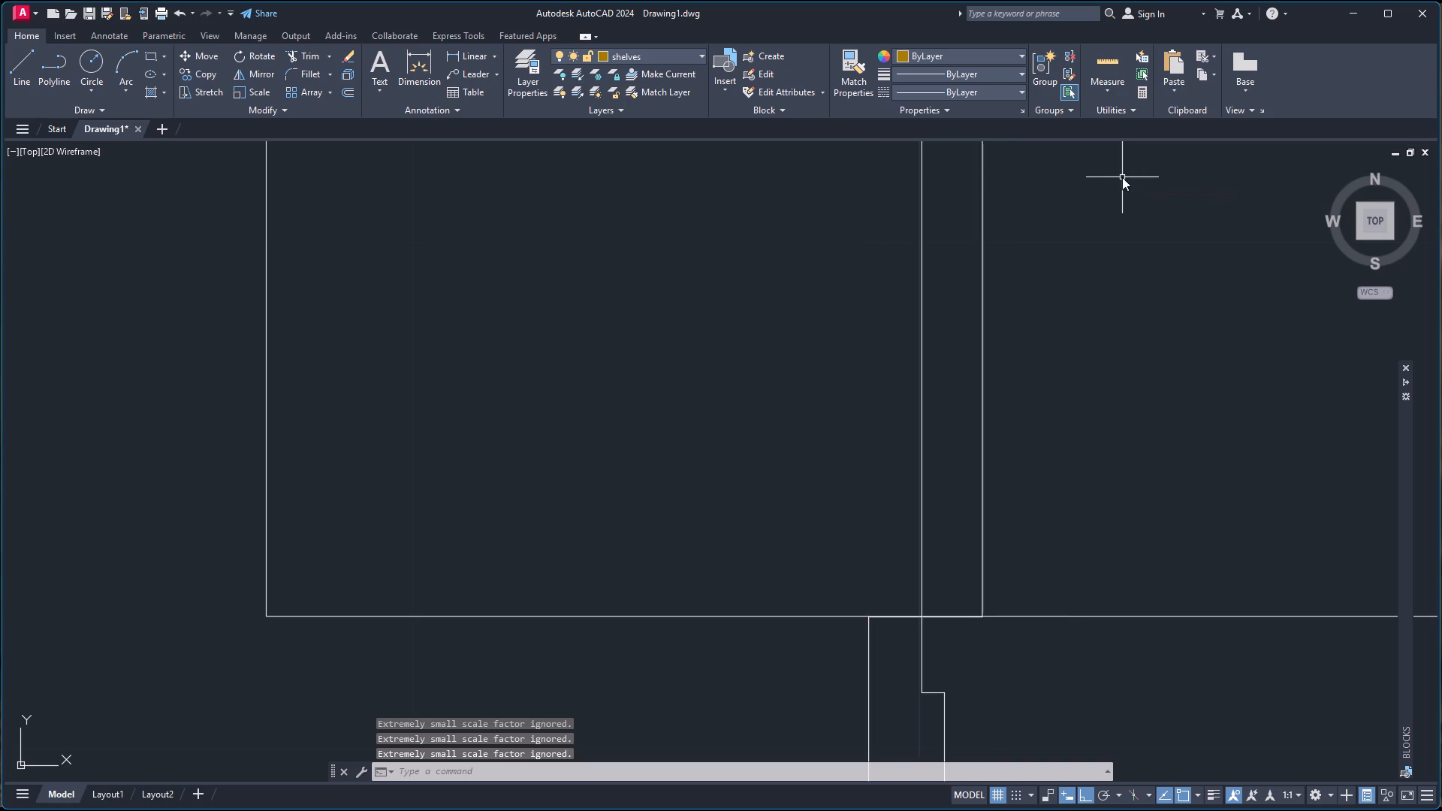
Copy the original door block from its hinge jamb's lower outer corner to the lower edge of the bedroom's bottom wall, just beside the partition wall.
{"action": "scroll", "coordinate": [1104, 294], "scroll_direction": "down", "scroll_amount": 4}
{"action": "scroll", "coordinate": [1232, 371], "scroll_direction": "up", "scroll_amount": 1}
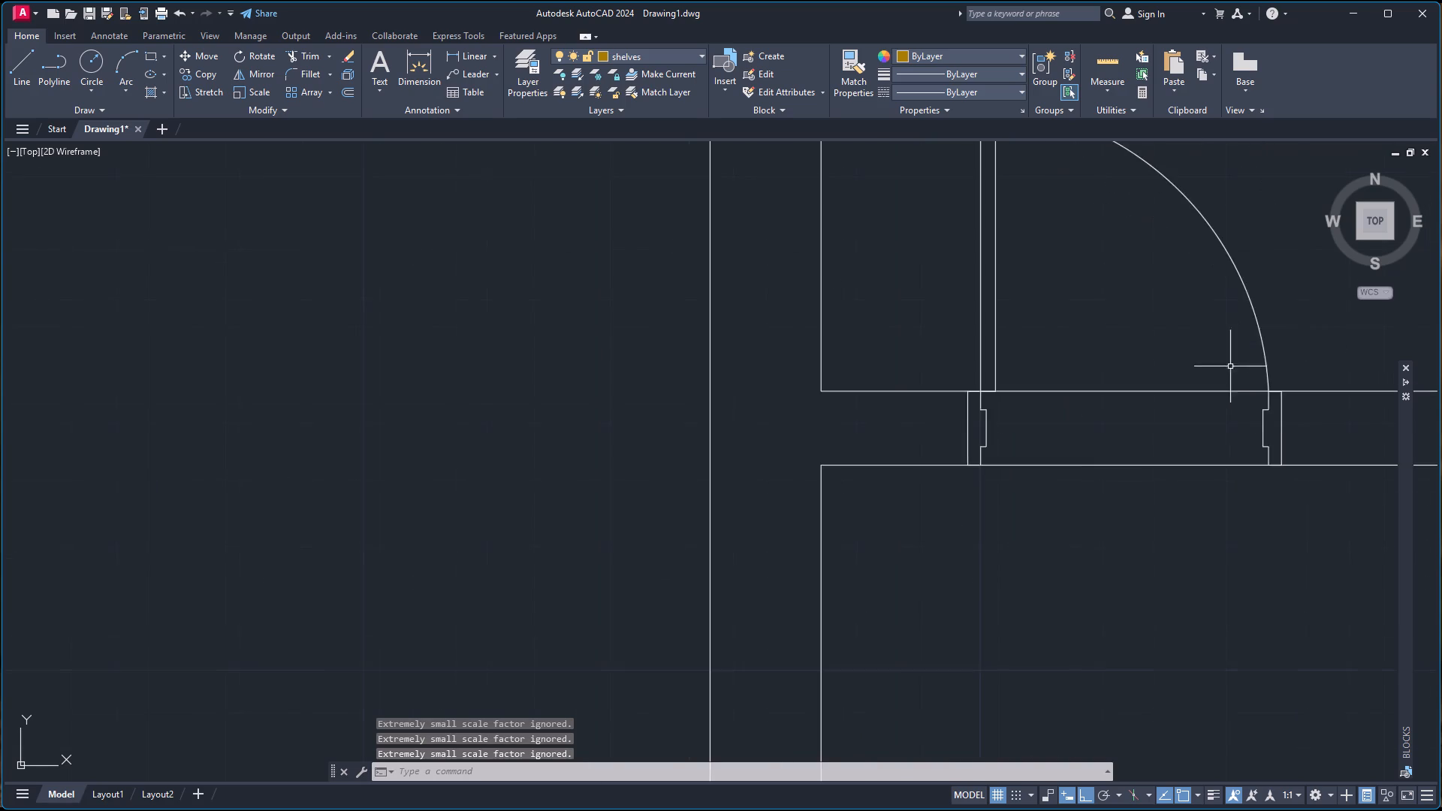
{"action": "scroll", "coordinate": [1230, 364], "scroll_direction": "up", "scroll_amount": 1}
{"action": "scroll", "coordinate": [1229, 364], "scroll_direction": "down", "scroll_amount": 4}
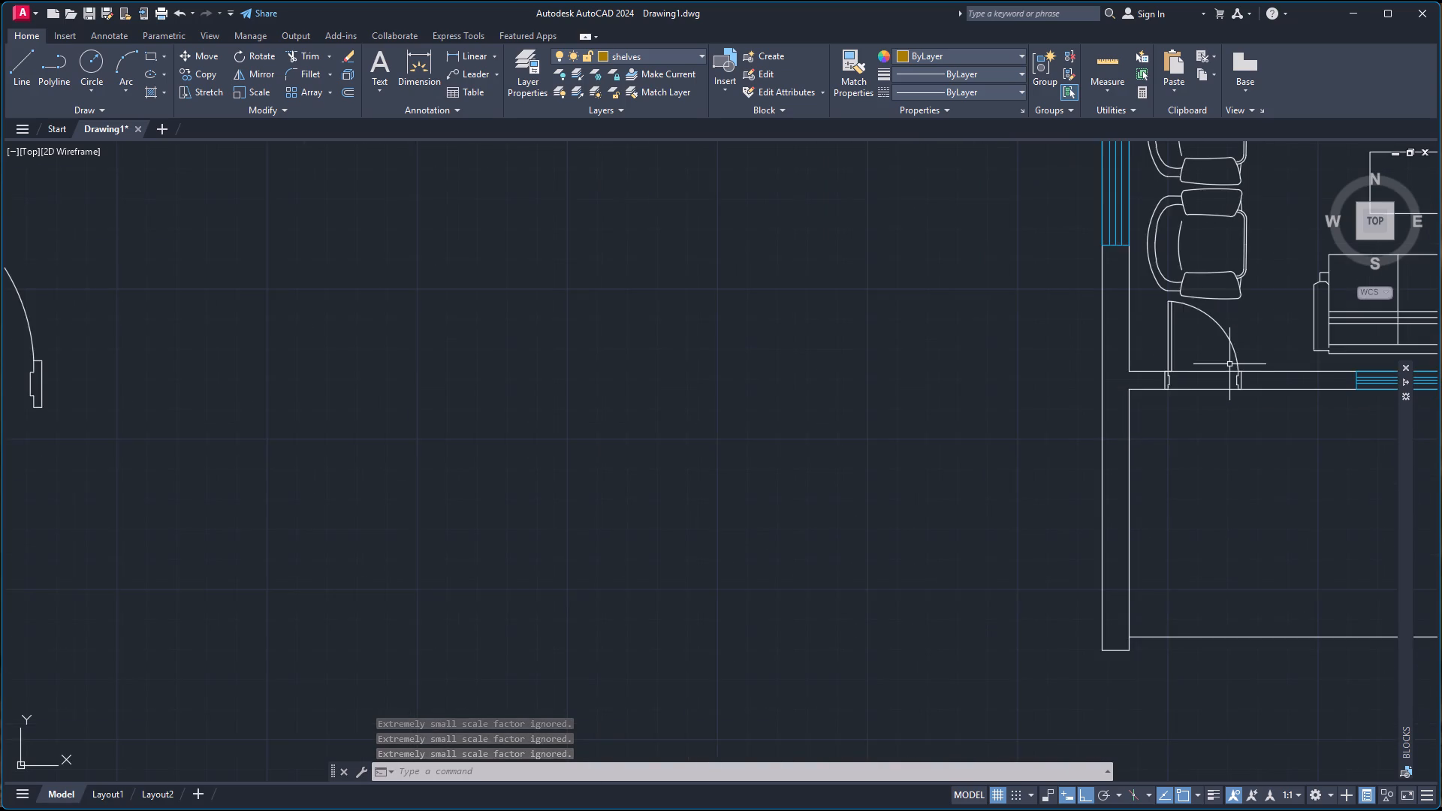
{"action": "scroll", "coordinate": [1229, 343], "scroll_direction": "down", "scroll_amount": 2}
{"action": "scroll", "coordinate": [1240, 263], "scroll_direction": "down", "scroll_amount": 1}
{"action": "scroll", "coordinate": [1256, 238], "scroll_direction": "up", "scroll_amount": 2}
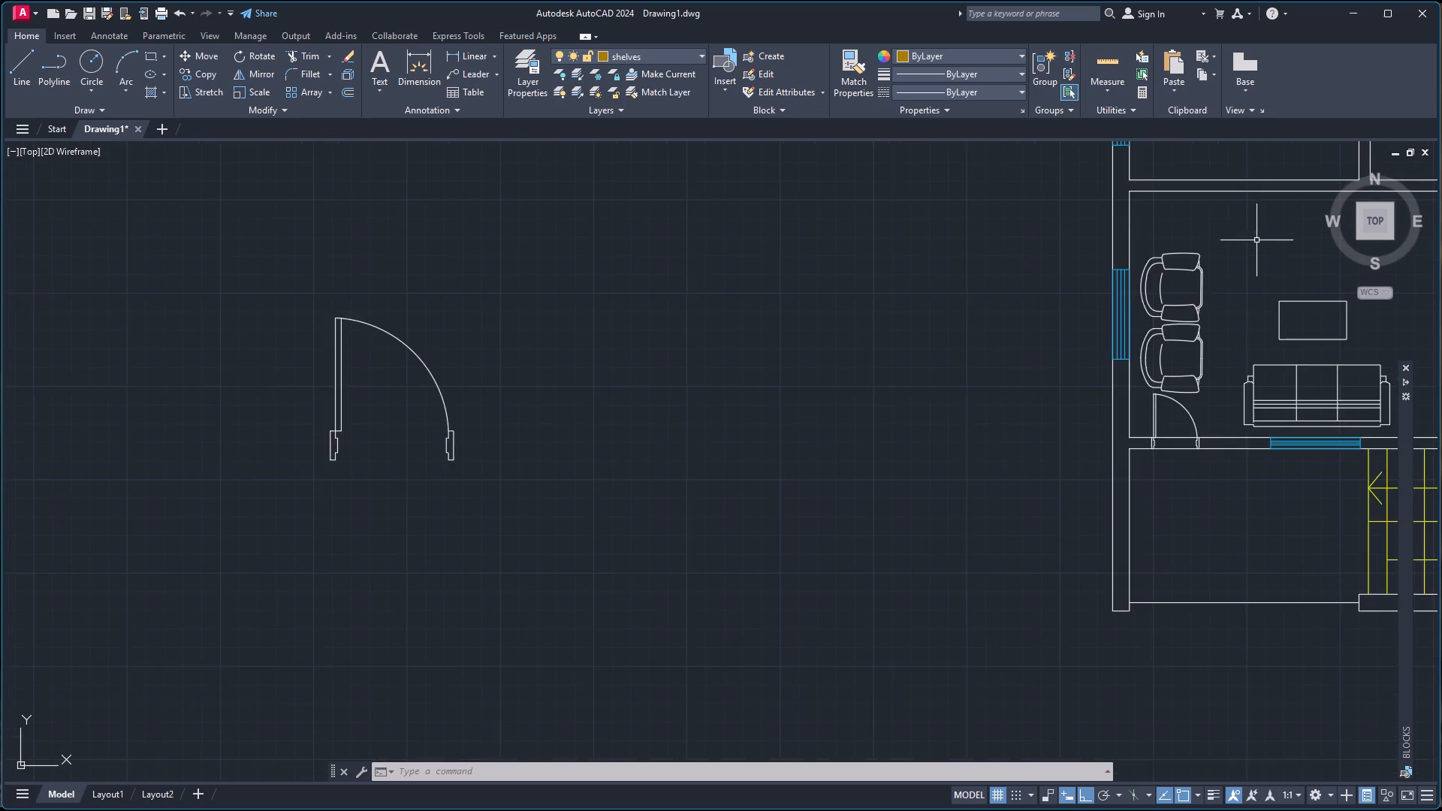
{"action": "scroll", "coordinate": [1256, 243], "scroll_direction": "up", "scroll_amount": 1}
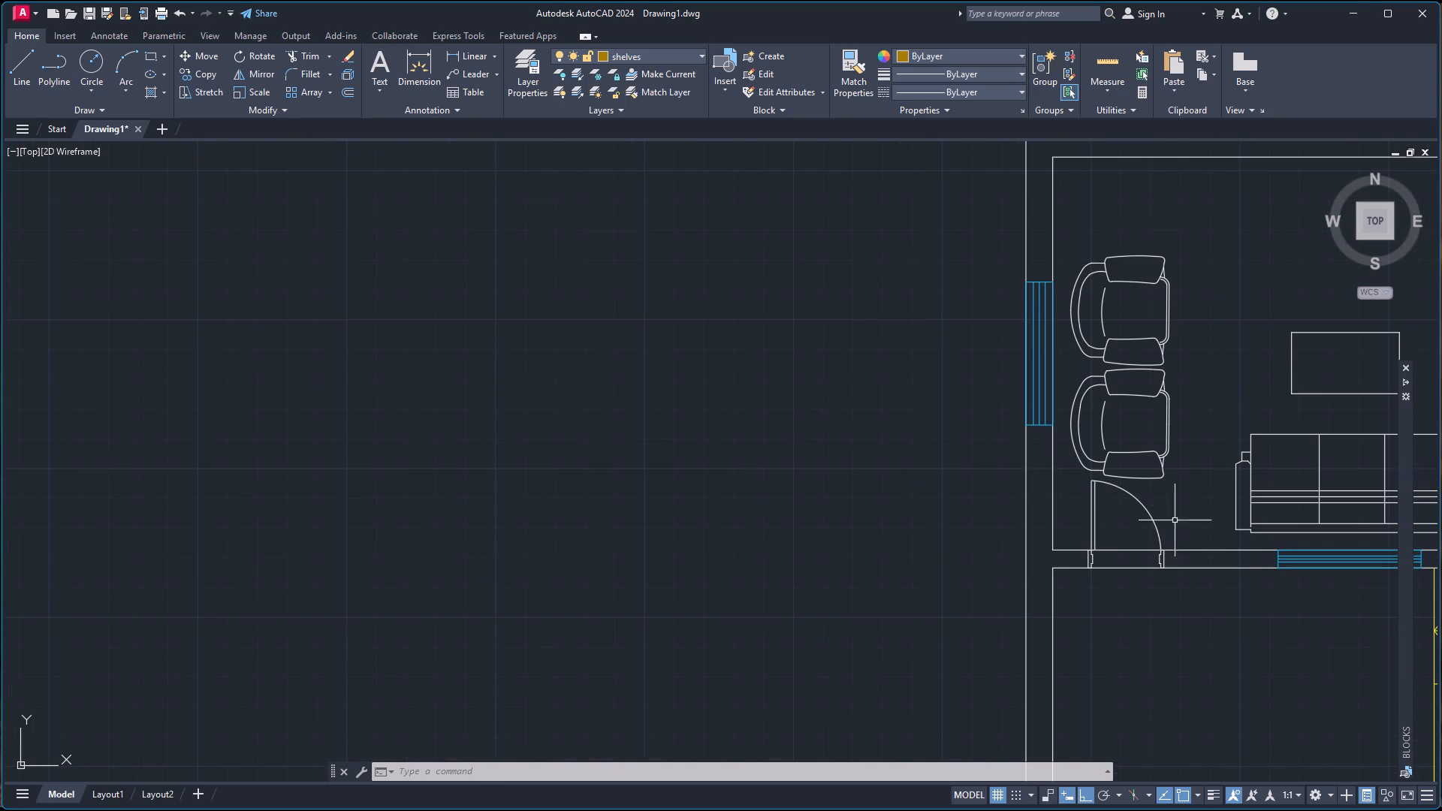
{"action": "scroll", "coordinate": [1168, 520], "scroll_direction": "down", "scroll_amount": 3}
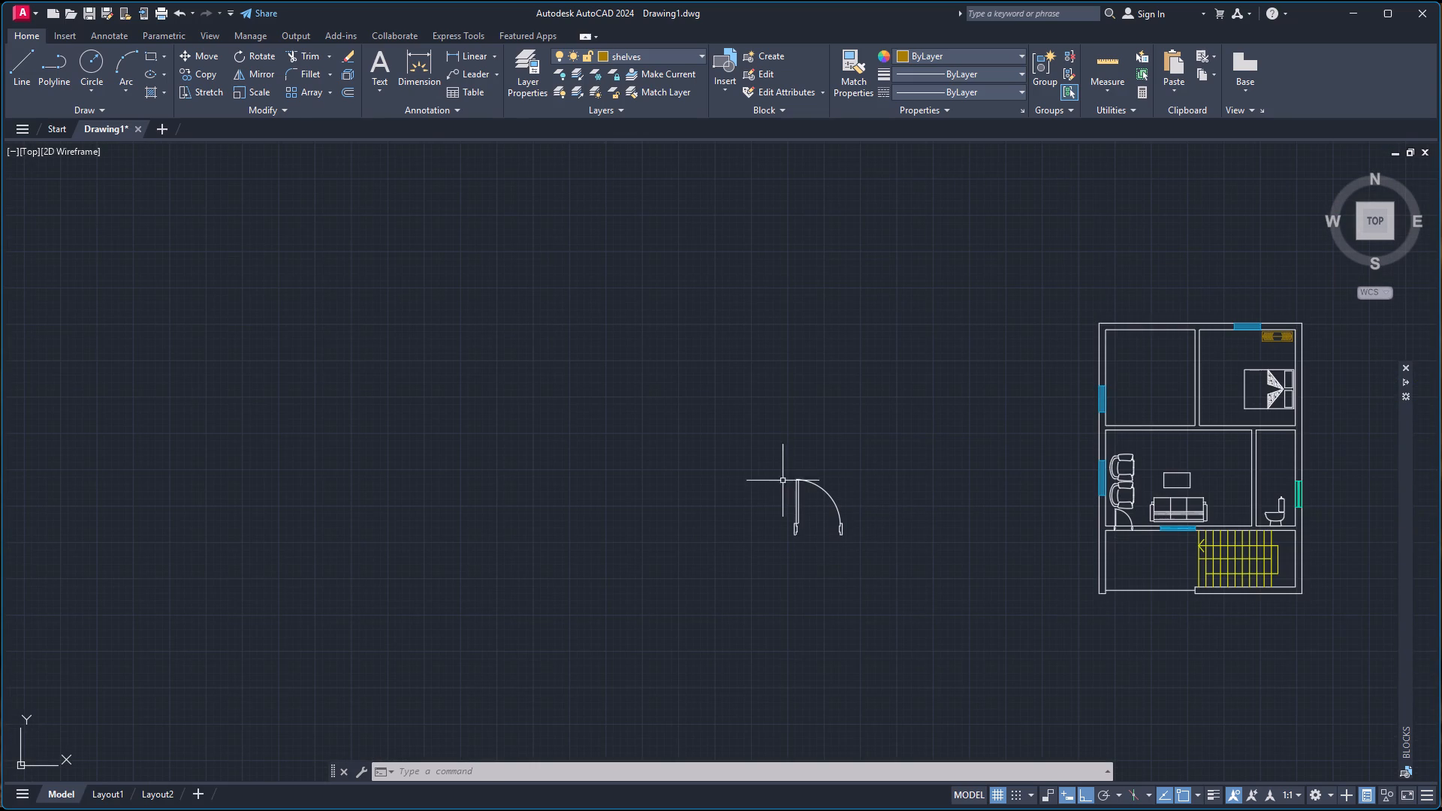
{"action": "left_click", "coordinate": [775, 455]}
{"action": "left_click", "coordinate": [870, 577]}
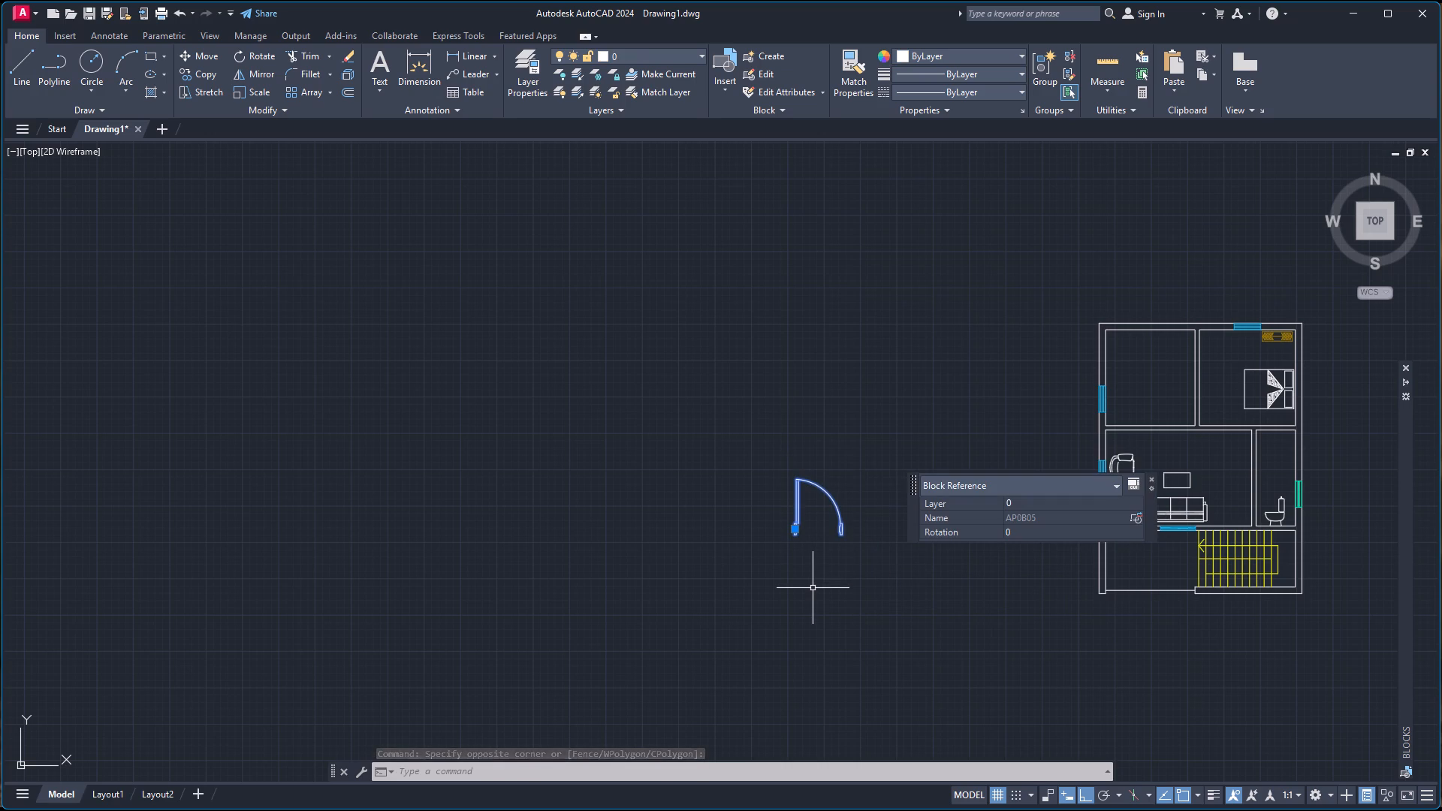
{"action": "key", "text": "c"}
{"action": "key", "text": "o"}
{"action": "key", "text": "Return"}
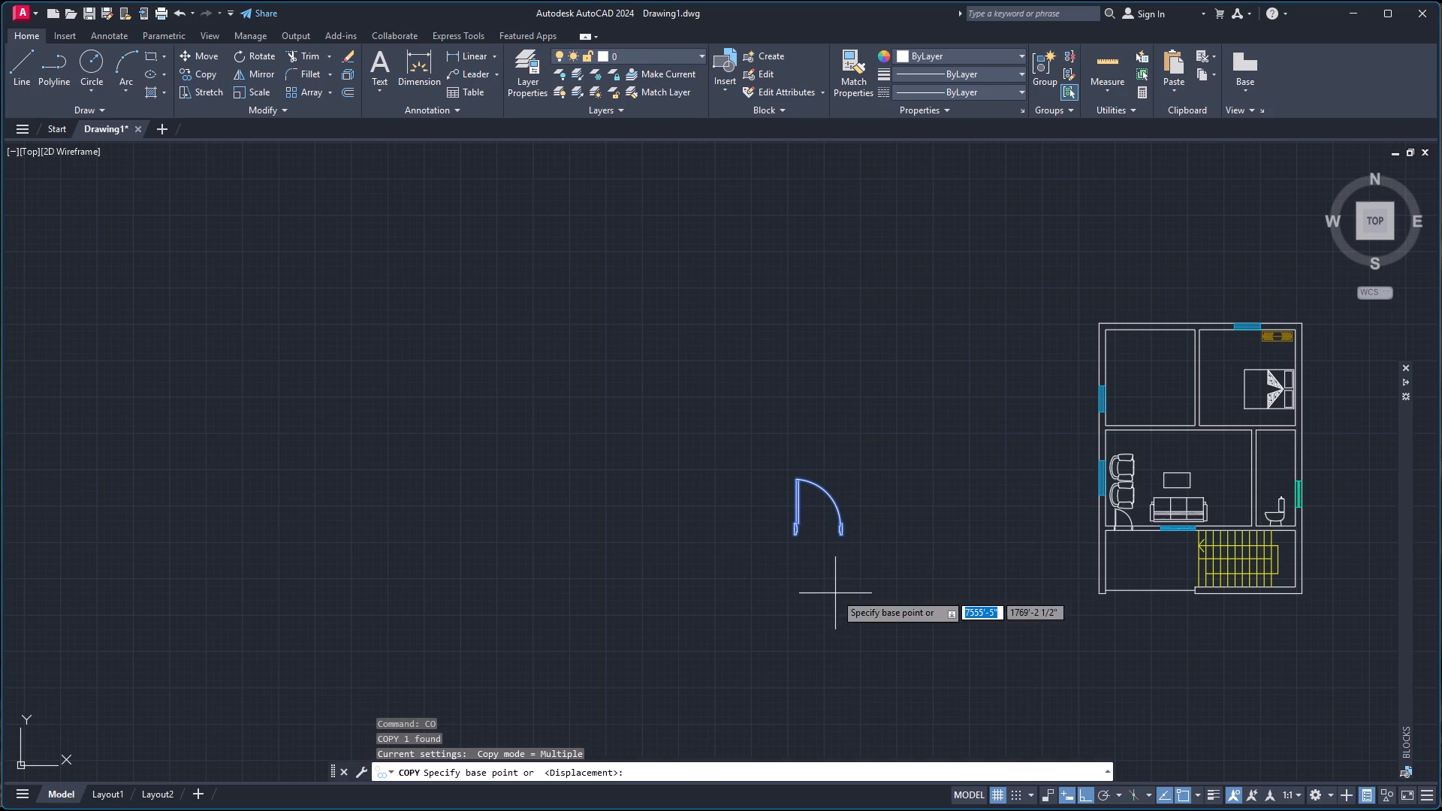
{"action": "scroll", "coordinate": [808, 550], "scroll_direction": "up", "scroll_amount": 3}
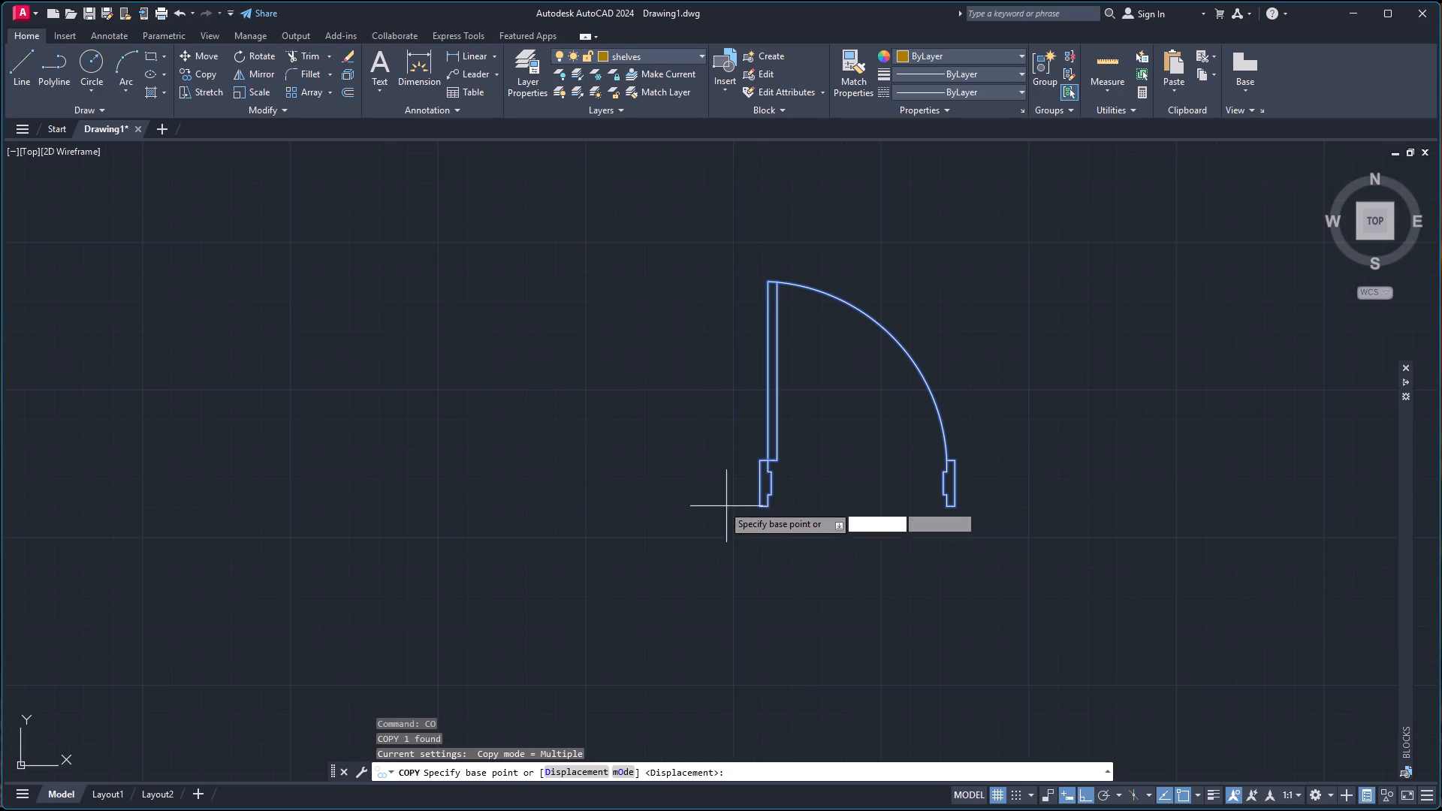
{"action": "scroll", "coordinate": [752, 499], "scroll_direction": "up", "scroll_amount": 3}
{"action": "left_click", "coordinate": [778, 527]}
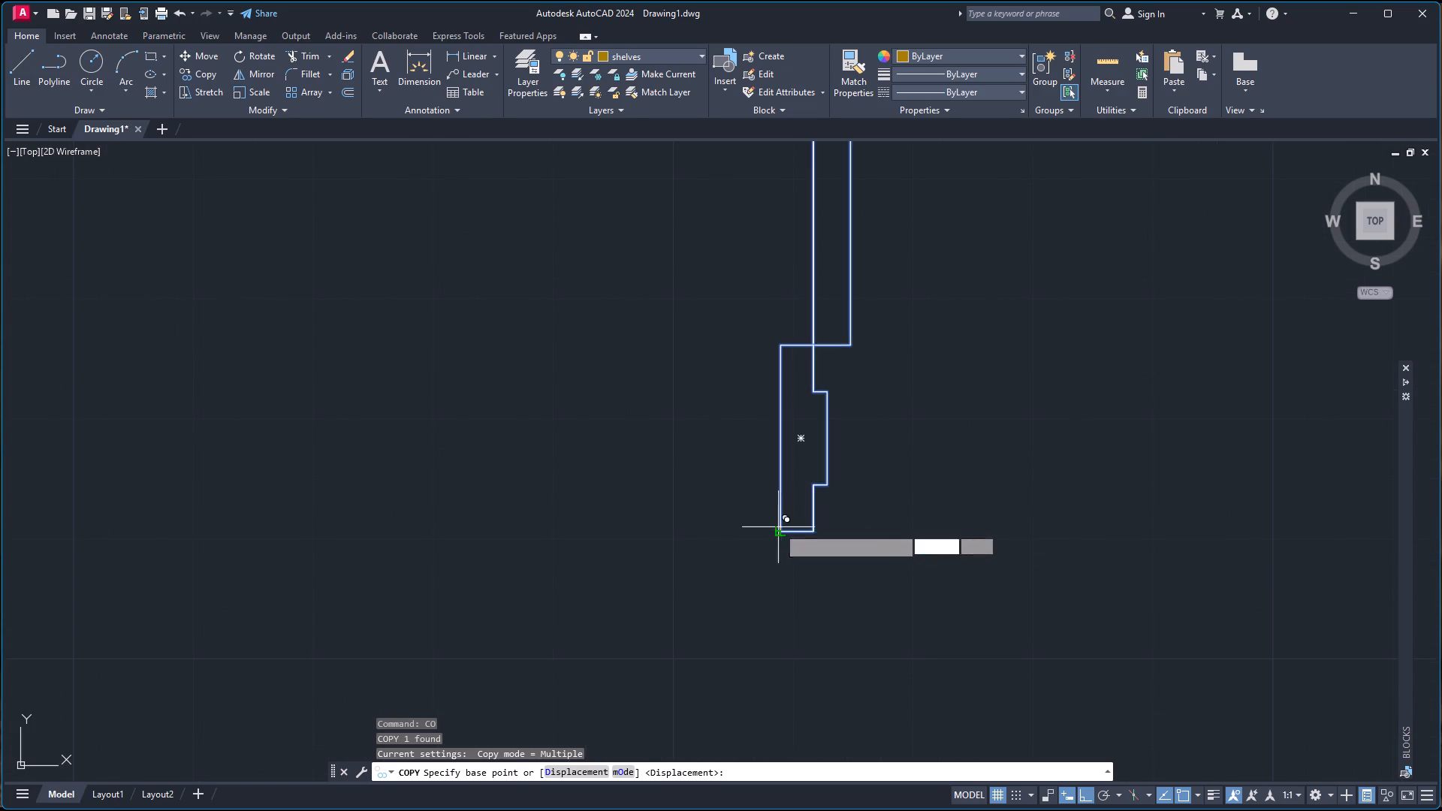
{"action": "scroll", "coordinate": [946, 442], "scroll_direction": "down", "scroll_amount": 6}
{"action": "scroll", "coordinate": [1175, 393], "scroll_direction": "down", "scroll_amount": 5}
{"action": "scroll", "coordinate": [1269, 366], "scroll_direction": "up", "scroll_amount": 2}
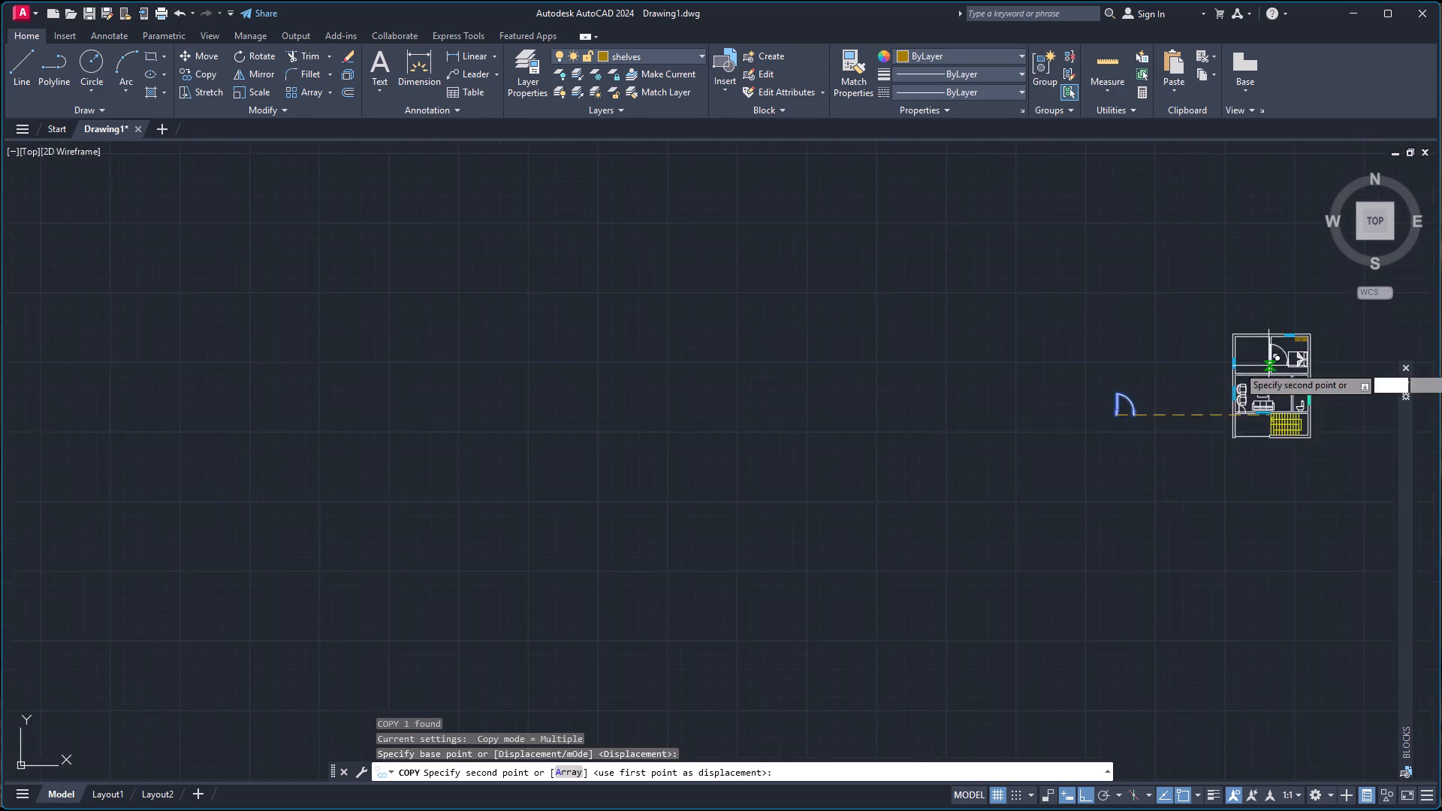
{"action": "scroll", "coordinate": [1275, 366], "scroll_direction": "up", "scroll_amount": 5}
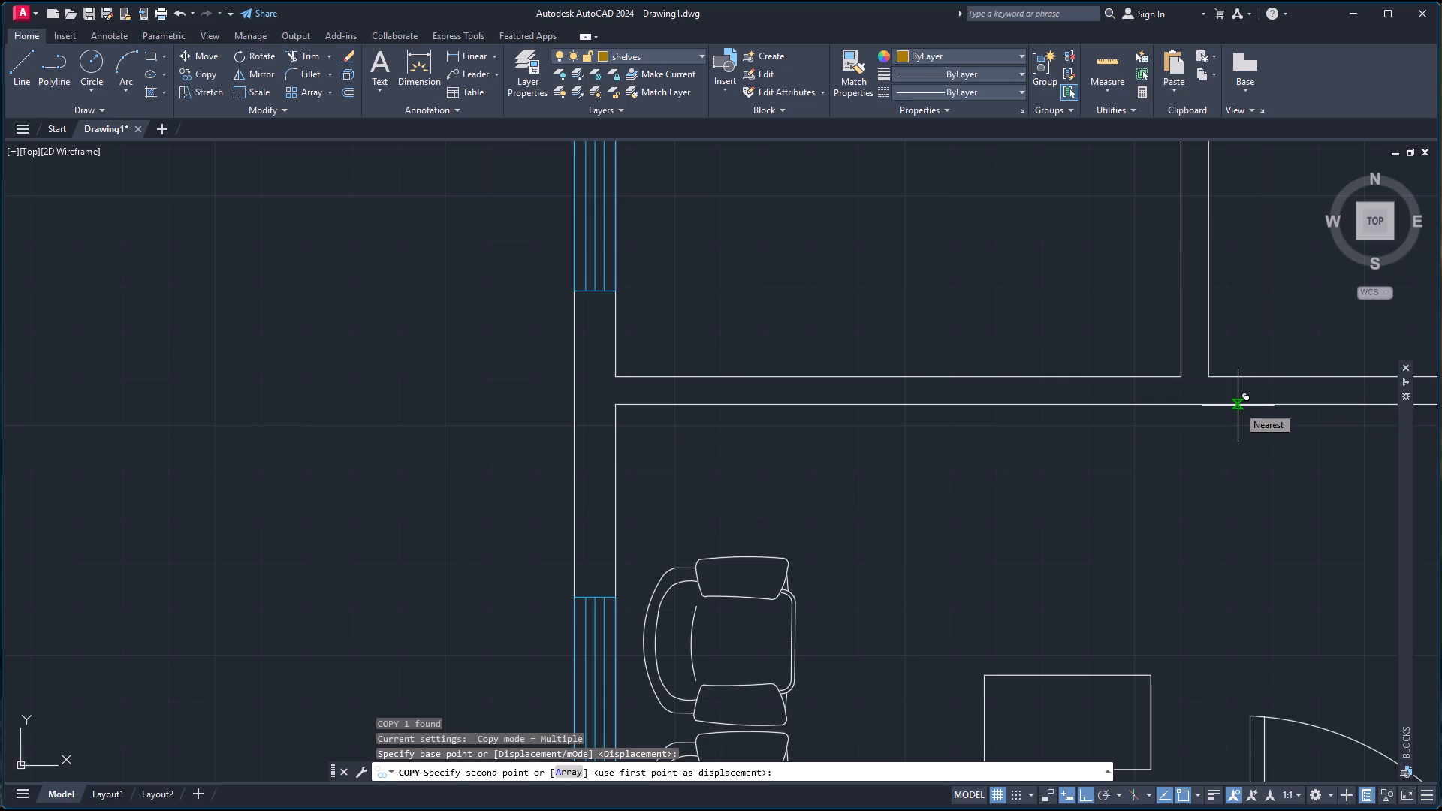
{"action": "left_click", "coordinate": [1254, 405]}
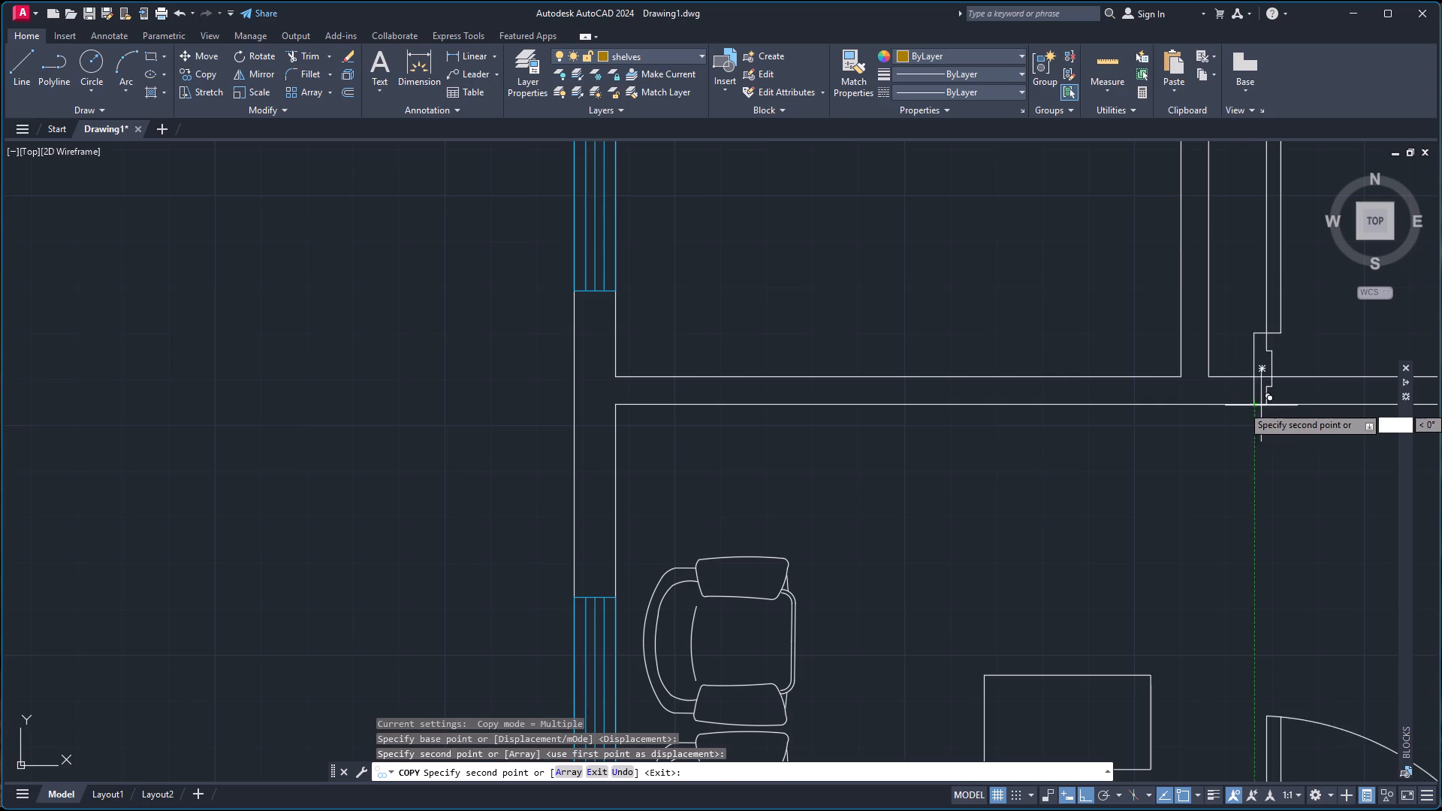
{"action": "key", "text": "Escape"}
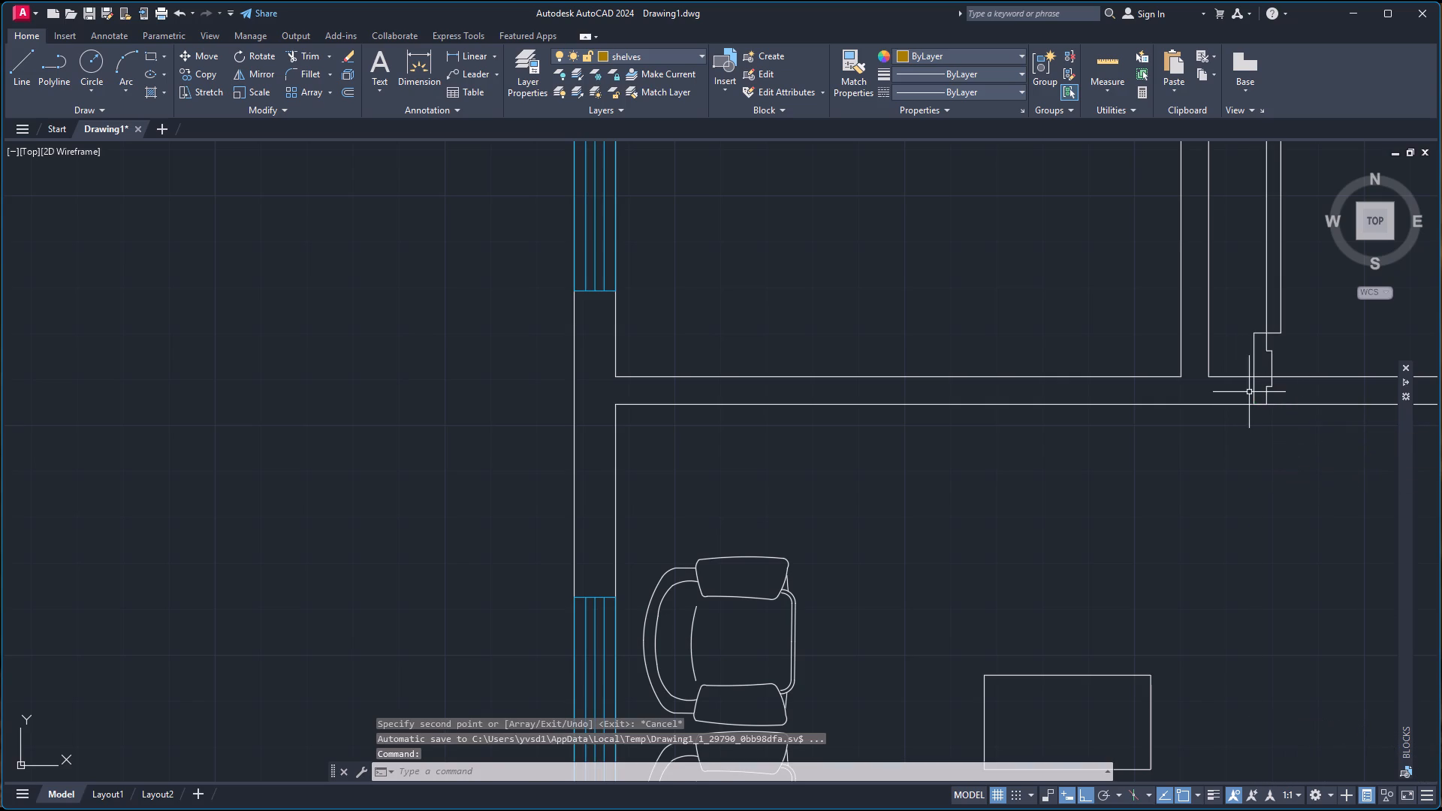
Scale down the bedroom door about its hinge jamb's lower outer corner to fit the wall thickness, using a scale distance of about 1'-2 1/2".
{"action": "left_click", "coordinate": [1254, 387]}
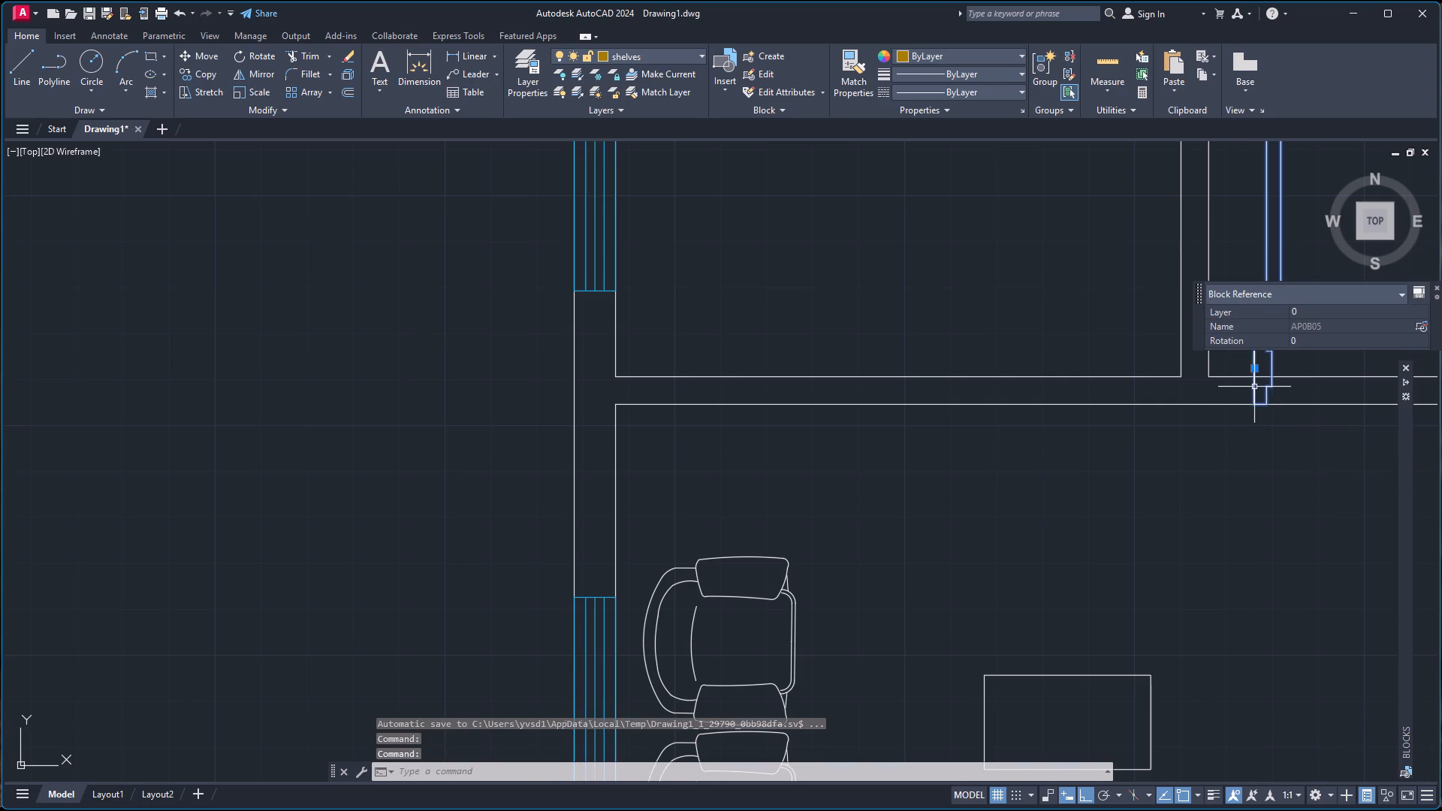
{"action": "type", "text": "sc"}
{"action": "key", "text": "Return"}
{"action": "scroll", "coordinate": [1266, 432], "scroll_direction": "up", "scroll_amount": 3}
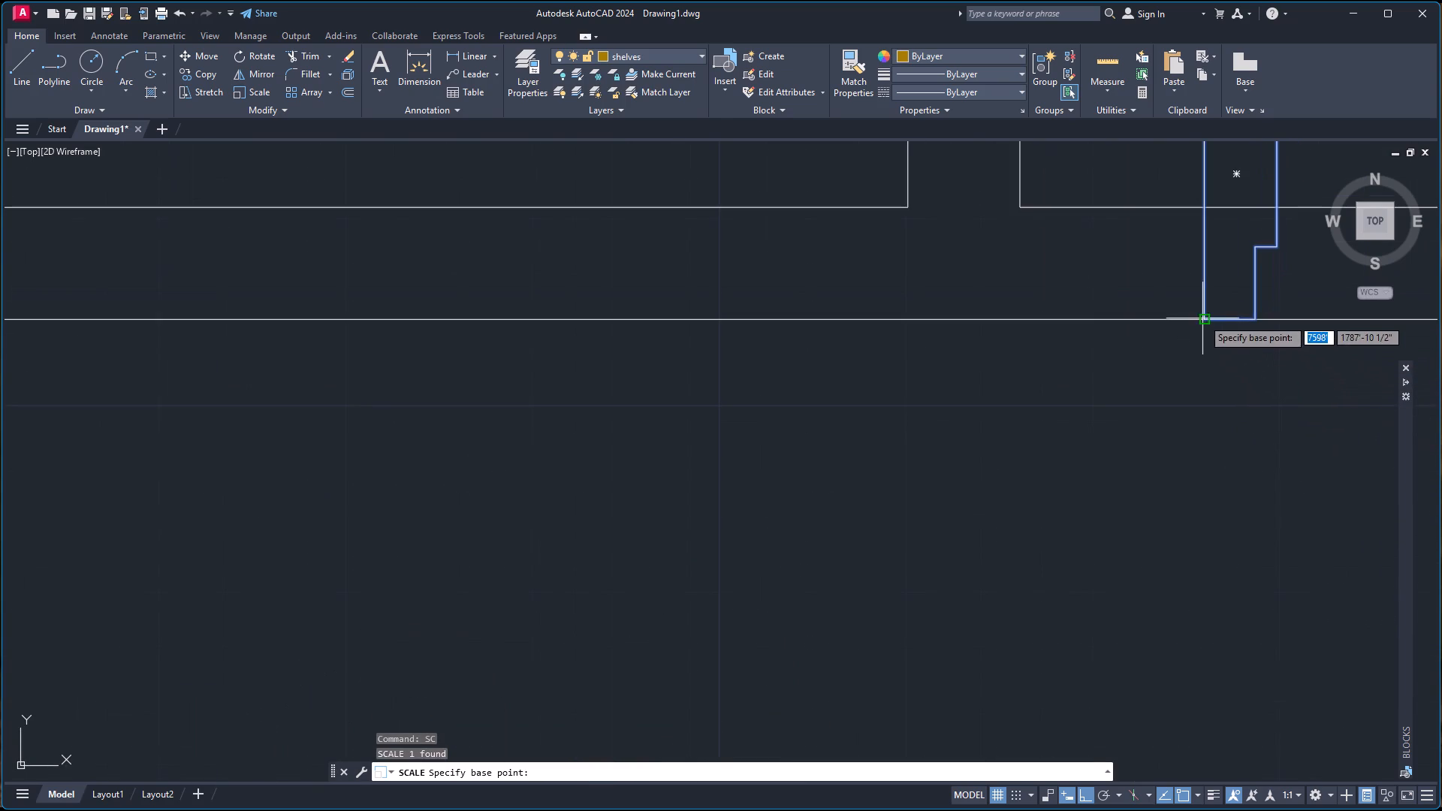
{"action": "left_click", "coordinate": [1202, 318]}
{"action": "scroll", "coordinate": [1209, 176], "scroll_direction": "down", "scroll_amount": 4}
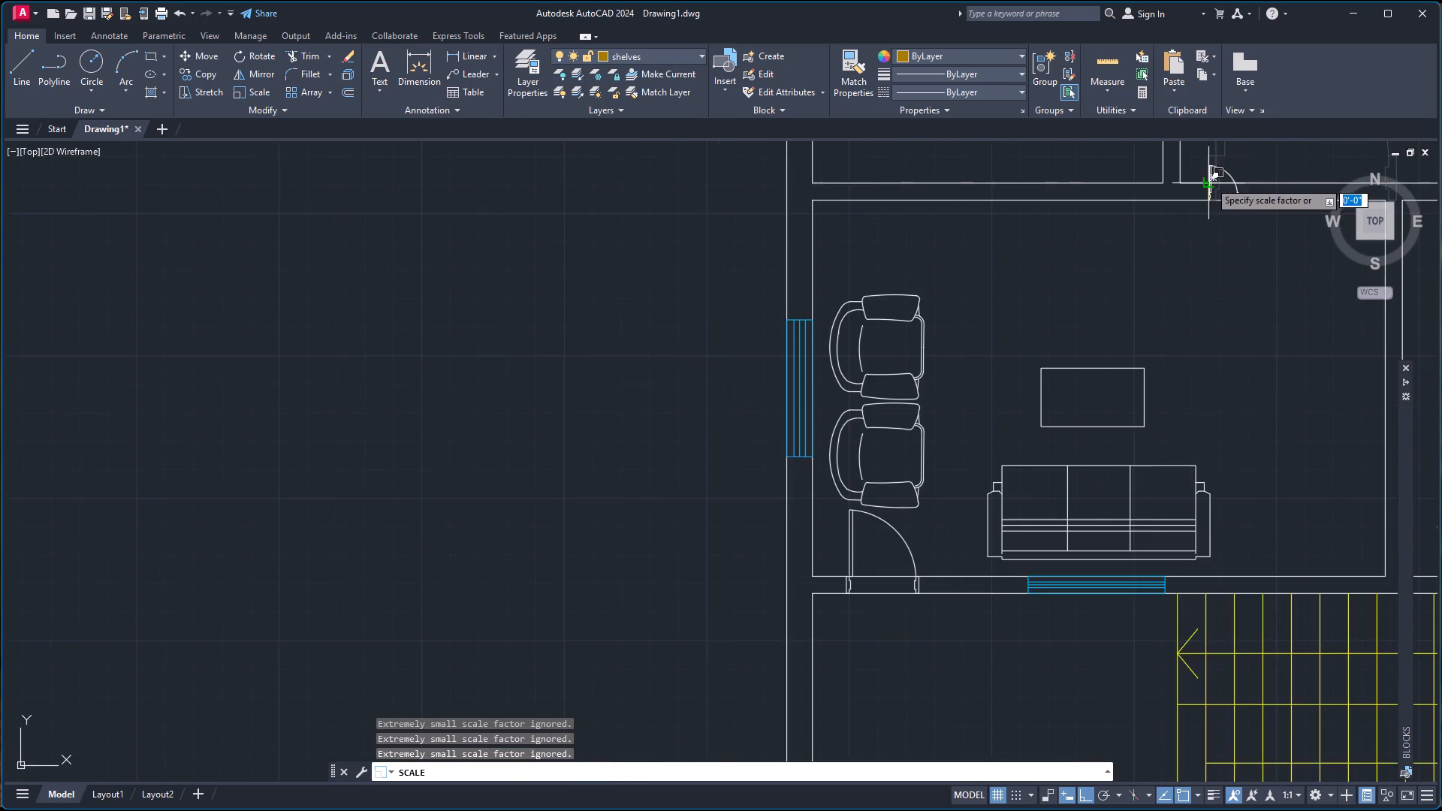
{"action": "scroll", "coordinate": [1210, 176], "scroll_direction": "down", "scroll_amount": 2}
{"action": "scroll", "coordinate": [1217, 146], "scroll_direction": "up", "scroll_amount": 5}
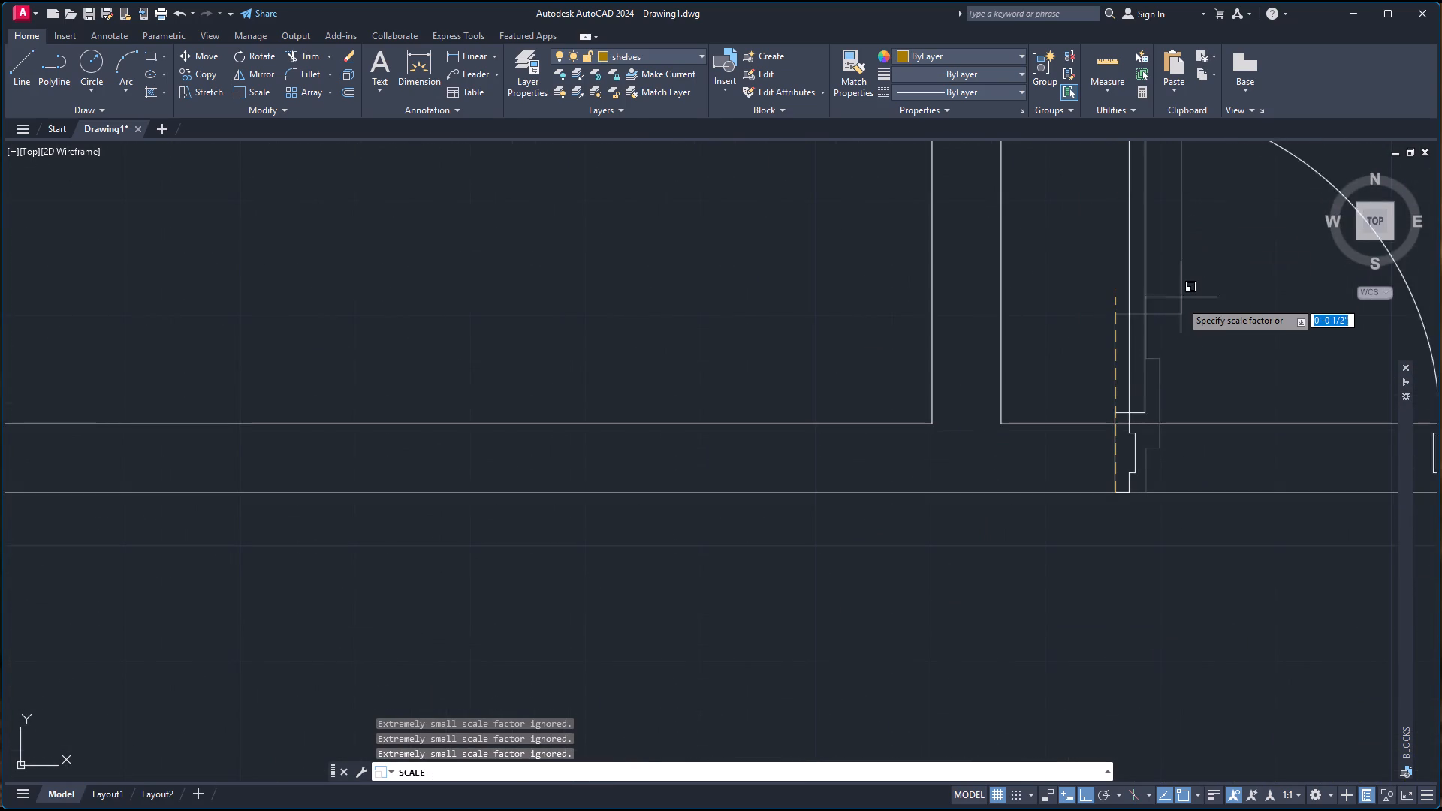
{"action": "scroll", "coordinate": [1181, 303], "scroll_direction": "up", "scroll_amount": 2}
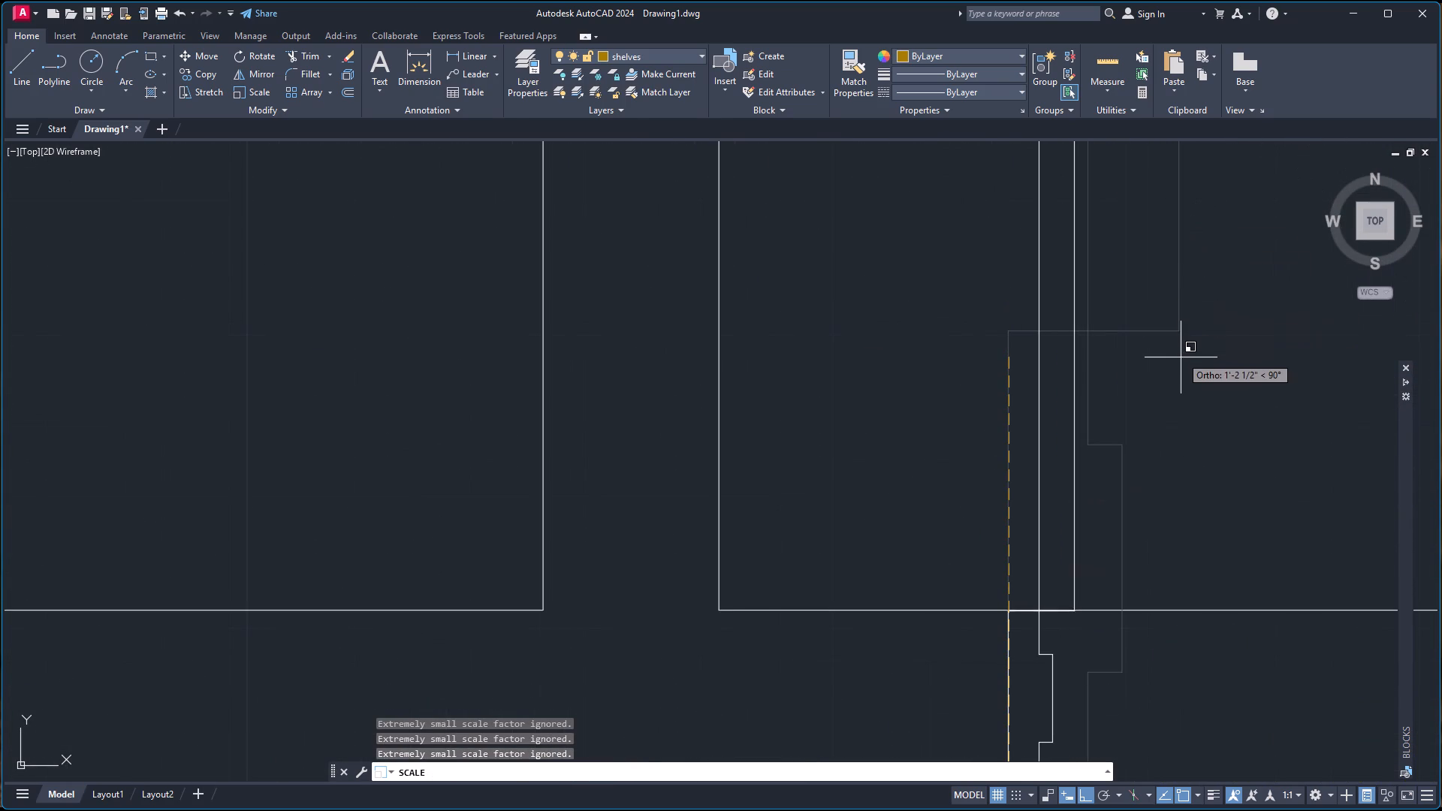
{"action": "left_click", "coordinate": [1182, 356]}
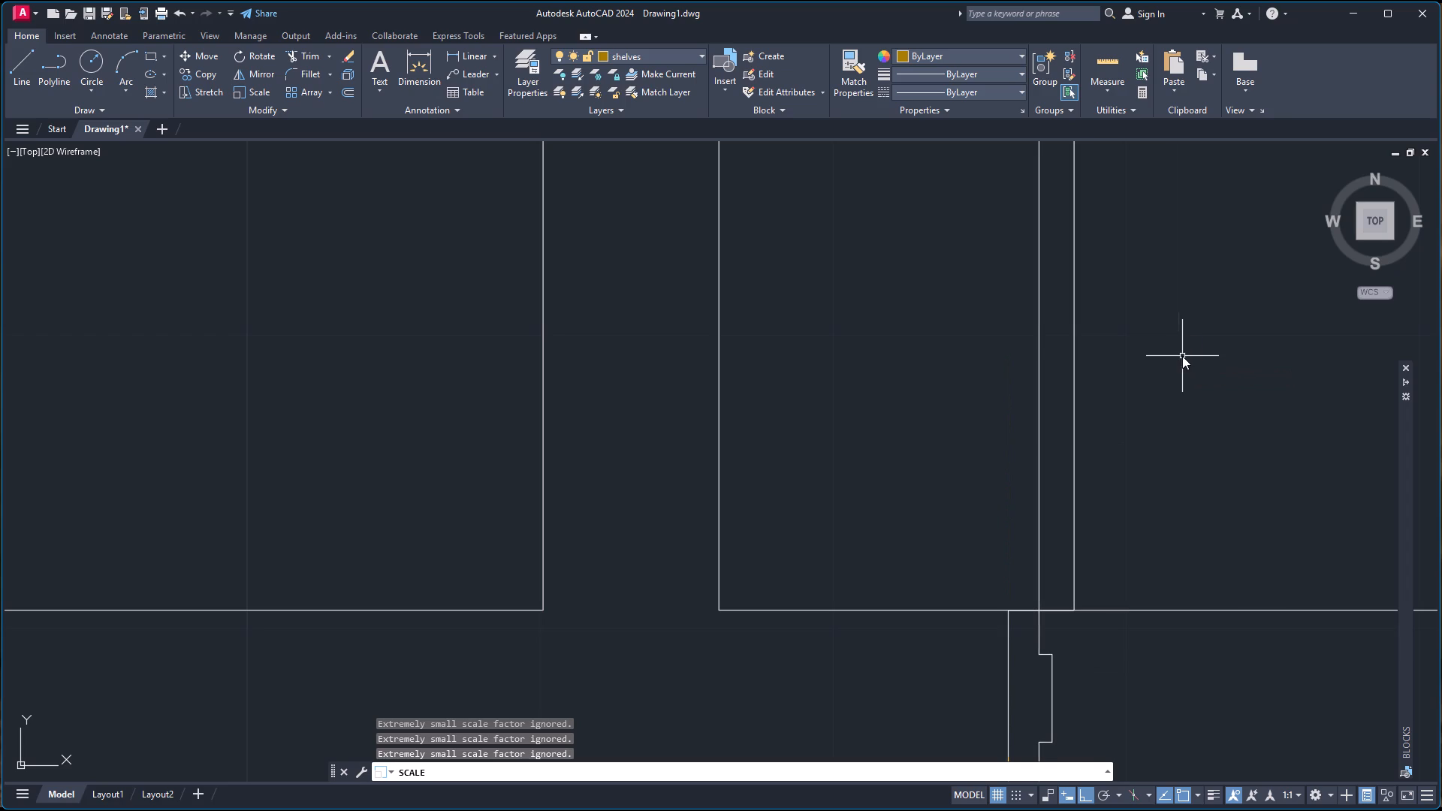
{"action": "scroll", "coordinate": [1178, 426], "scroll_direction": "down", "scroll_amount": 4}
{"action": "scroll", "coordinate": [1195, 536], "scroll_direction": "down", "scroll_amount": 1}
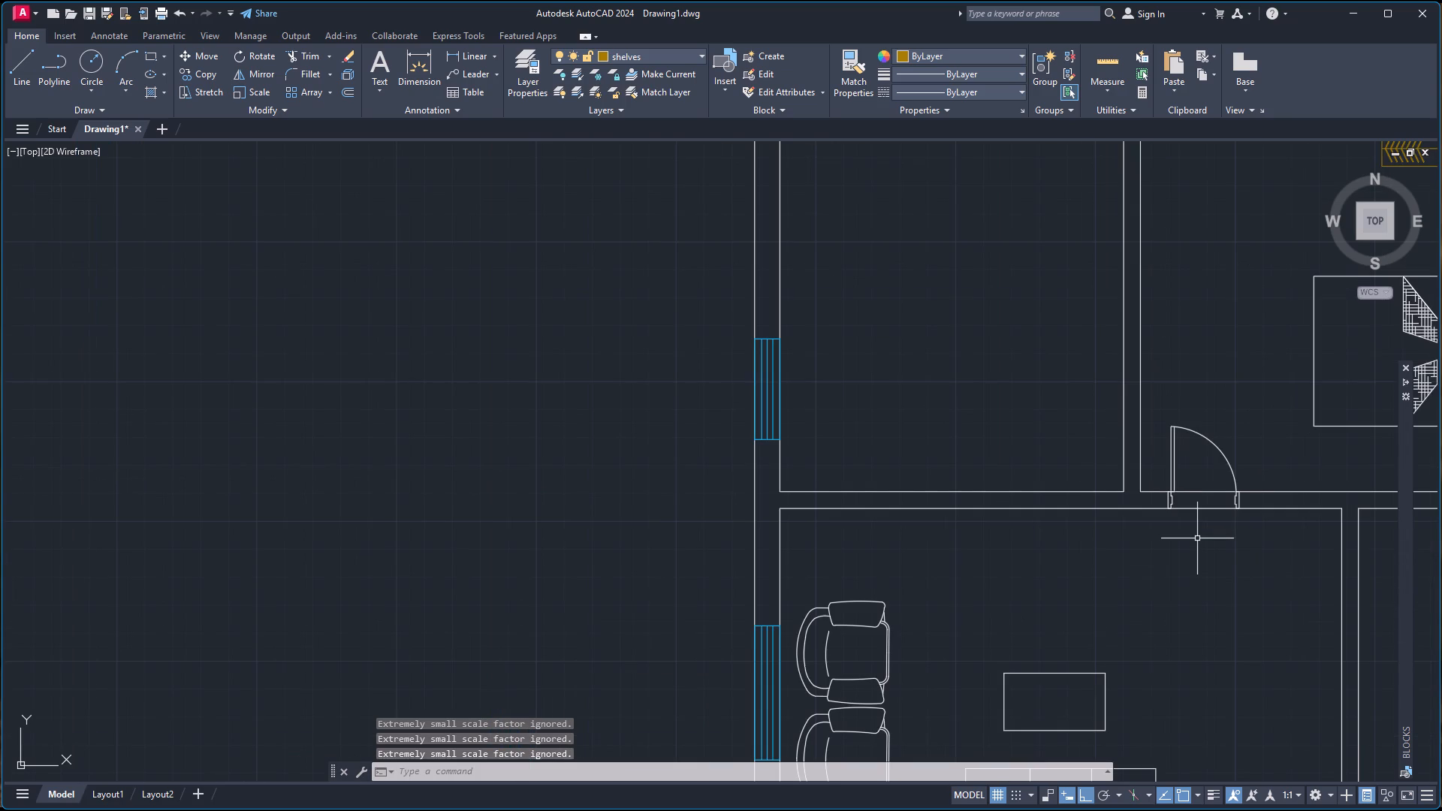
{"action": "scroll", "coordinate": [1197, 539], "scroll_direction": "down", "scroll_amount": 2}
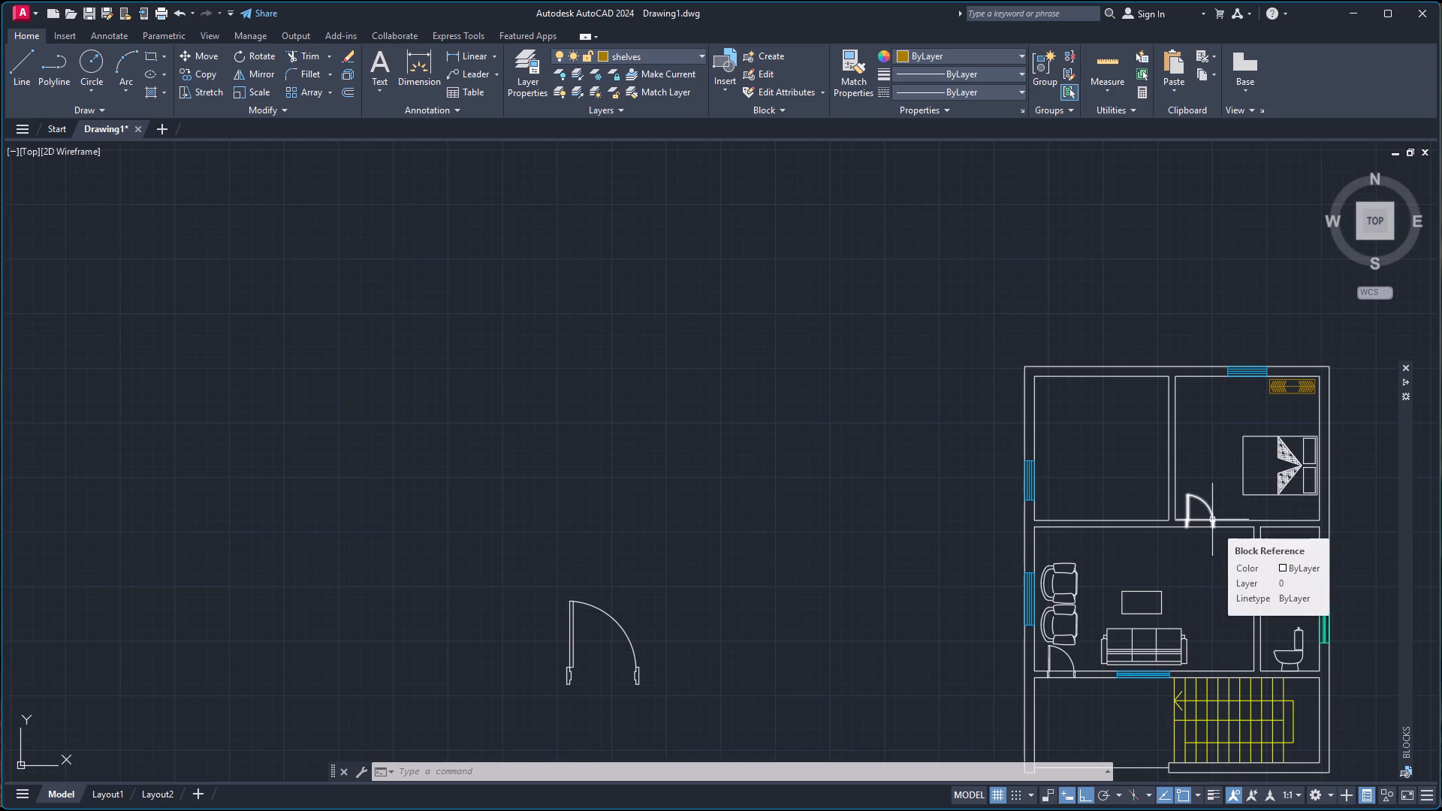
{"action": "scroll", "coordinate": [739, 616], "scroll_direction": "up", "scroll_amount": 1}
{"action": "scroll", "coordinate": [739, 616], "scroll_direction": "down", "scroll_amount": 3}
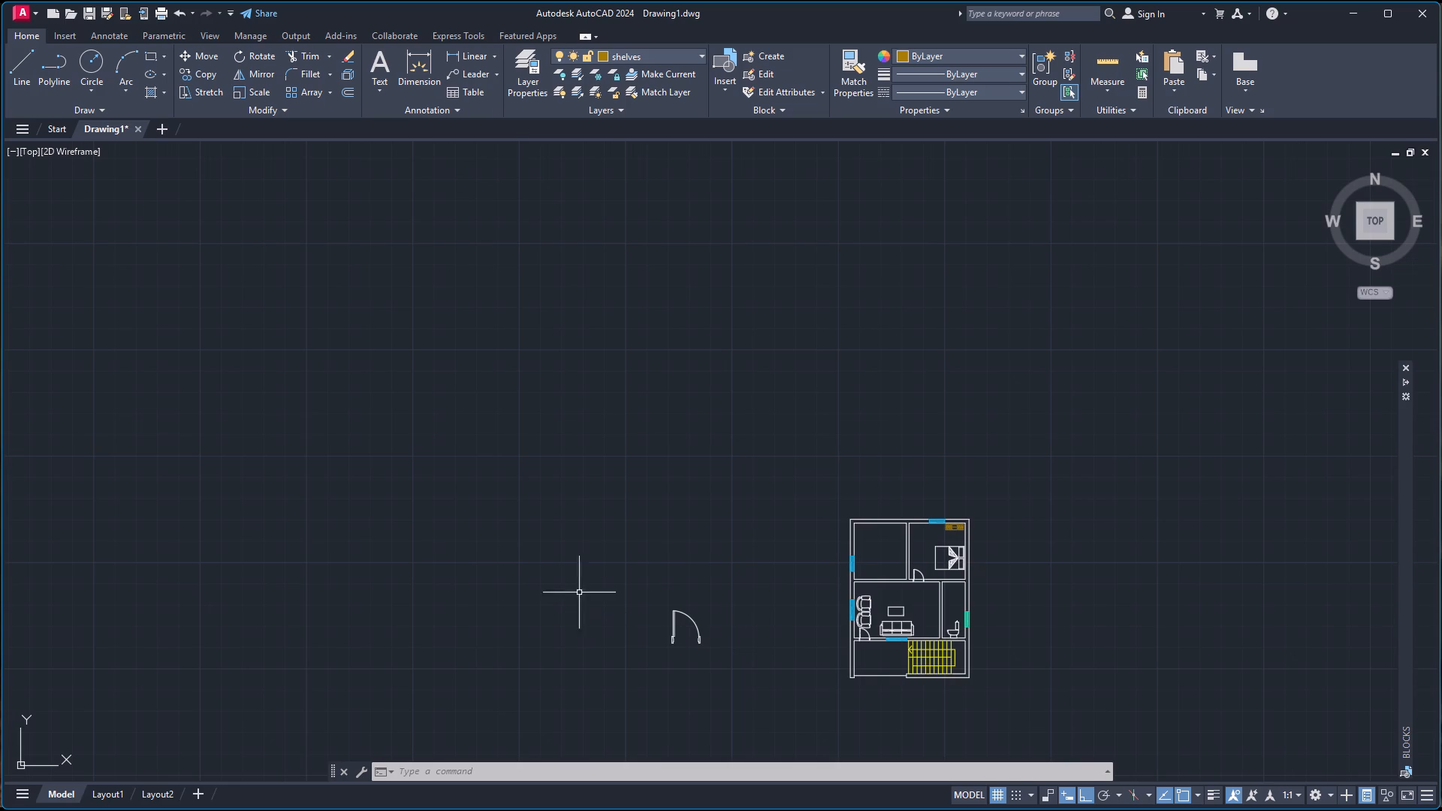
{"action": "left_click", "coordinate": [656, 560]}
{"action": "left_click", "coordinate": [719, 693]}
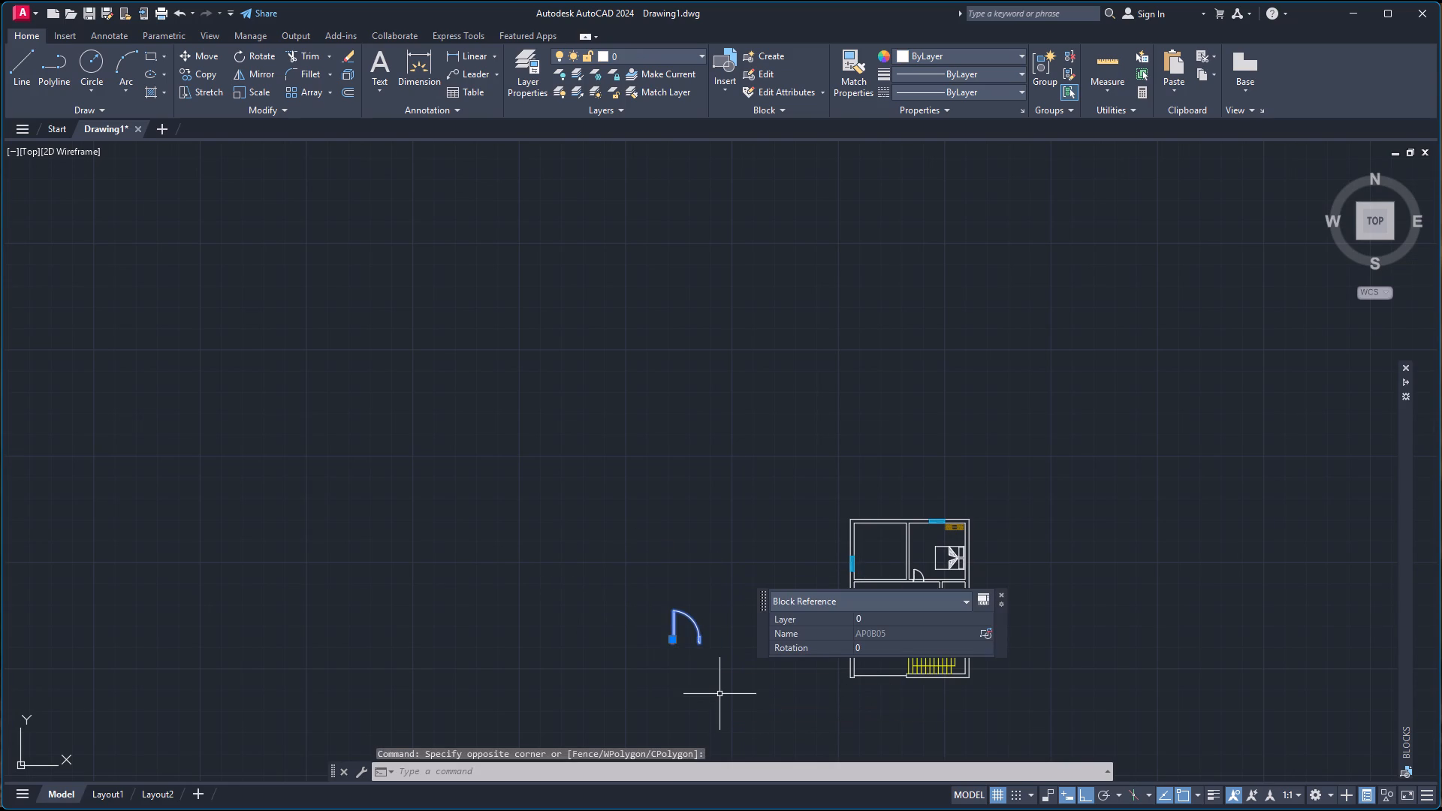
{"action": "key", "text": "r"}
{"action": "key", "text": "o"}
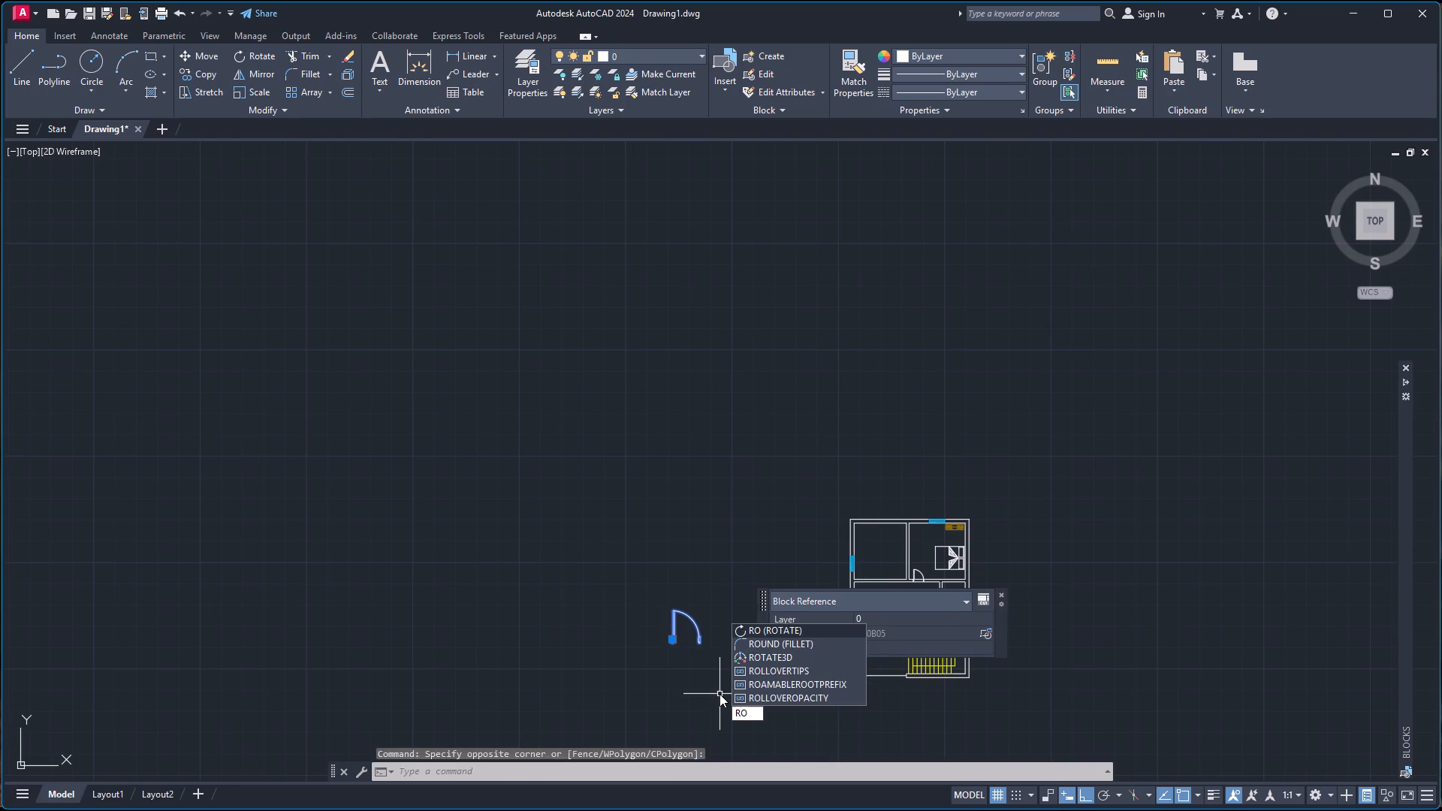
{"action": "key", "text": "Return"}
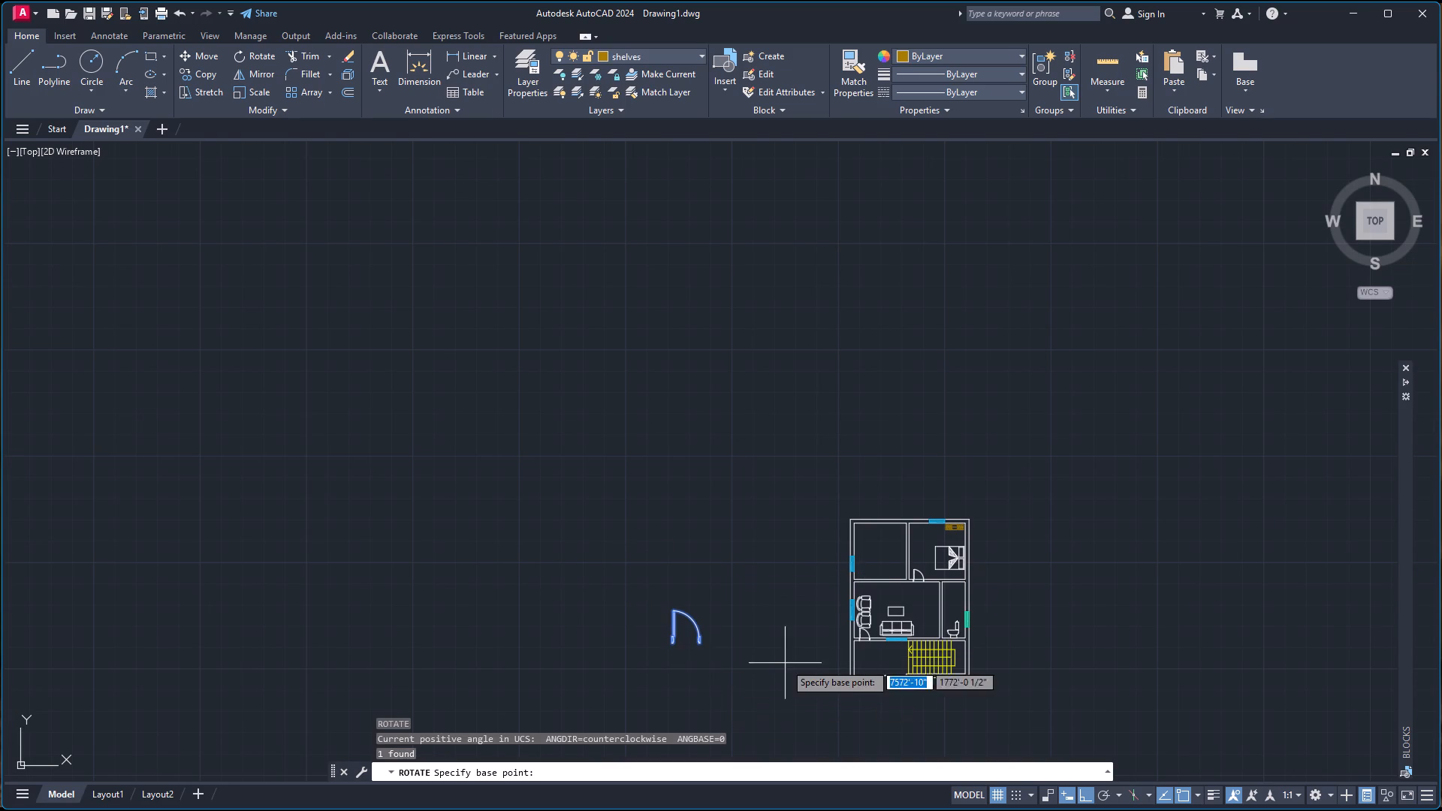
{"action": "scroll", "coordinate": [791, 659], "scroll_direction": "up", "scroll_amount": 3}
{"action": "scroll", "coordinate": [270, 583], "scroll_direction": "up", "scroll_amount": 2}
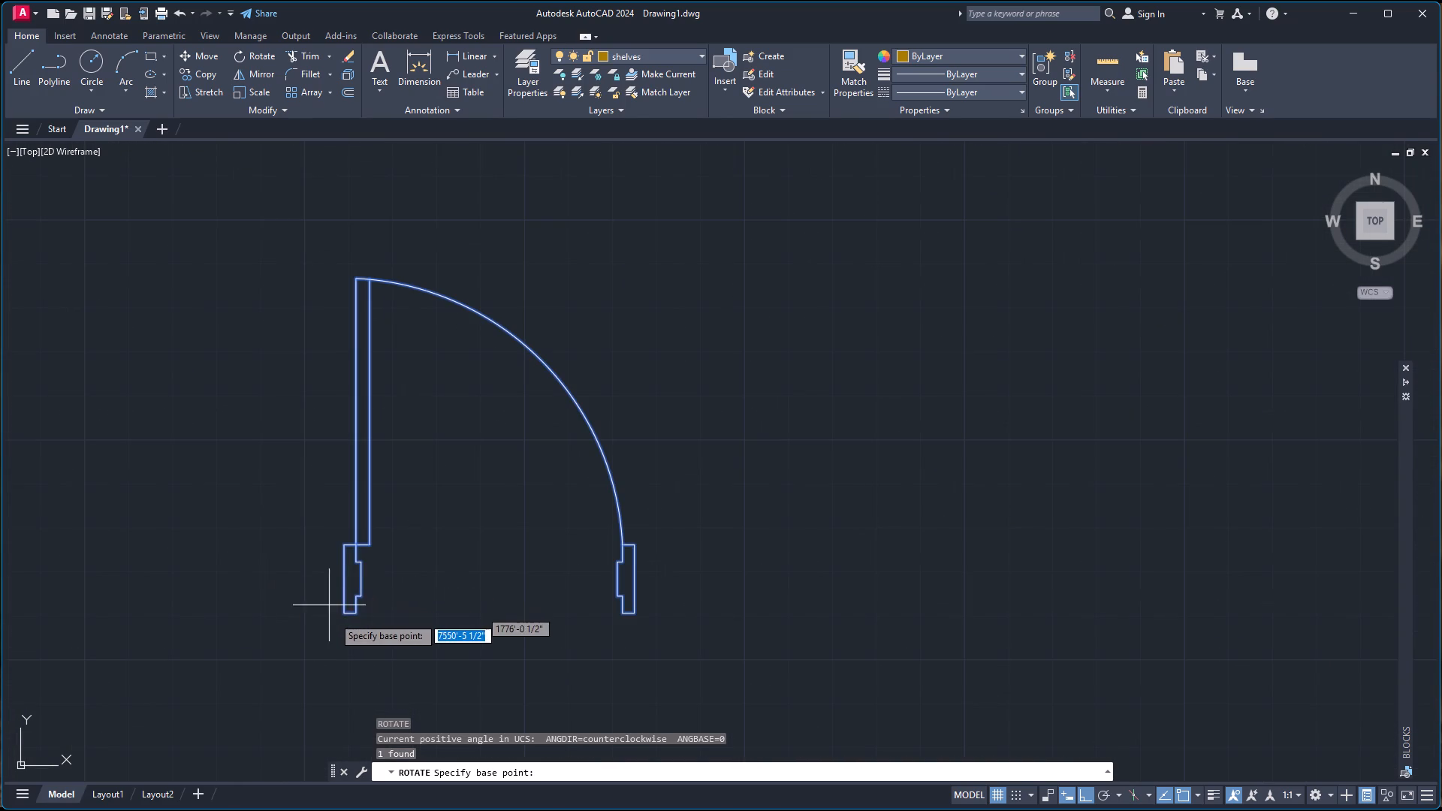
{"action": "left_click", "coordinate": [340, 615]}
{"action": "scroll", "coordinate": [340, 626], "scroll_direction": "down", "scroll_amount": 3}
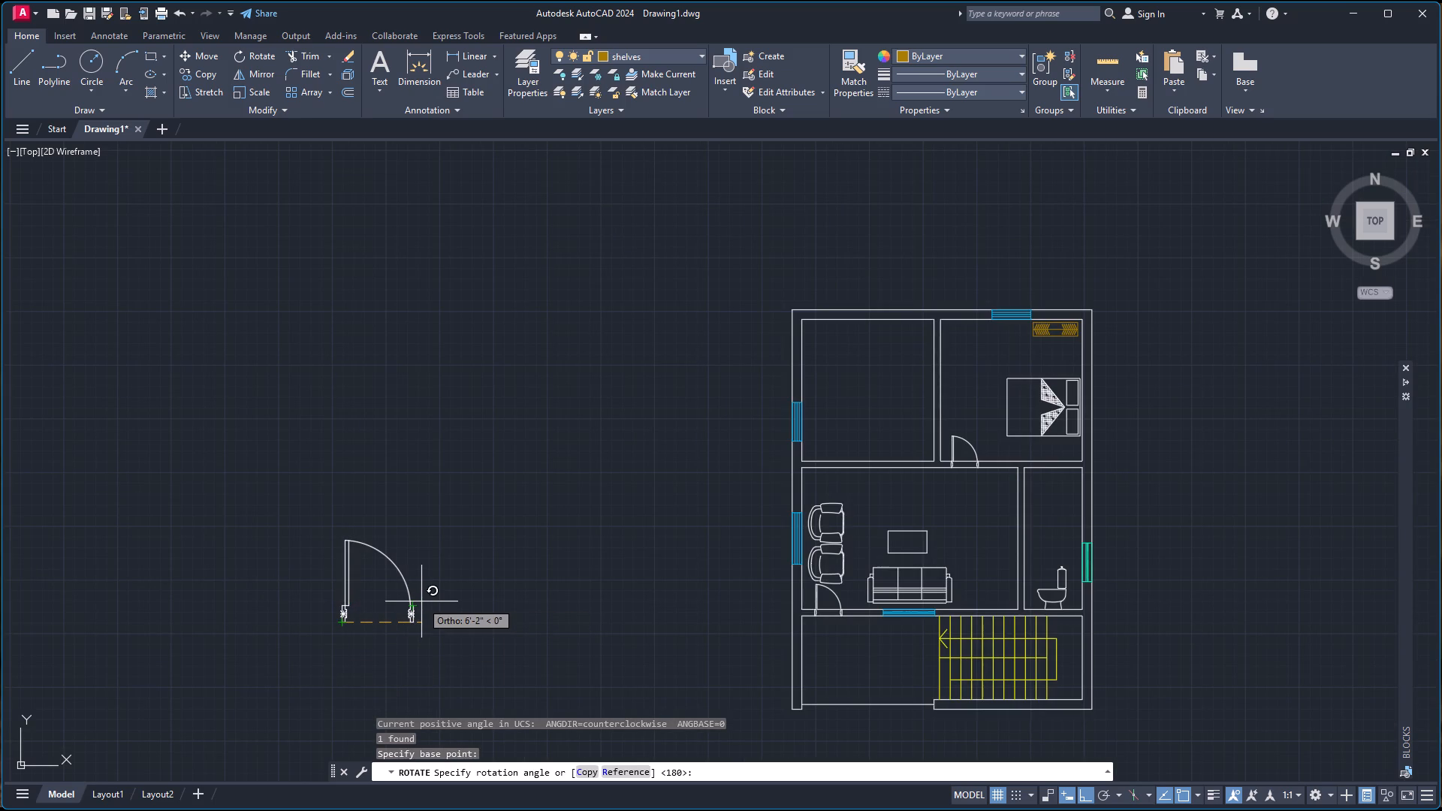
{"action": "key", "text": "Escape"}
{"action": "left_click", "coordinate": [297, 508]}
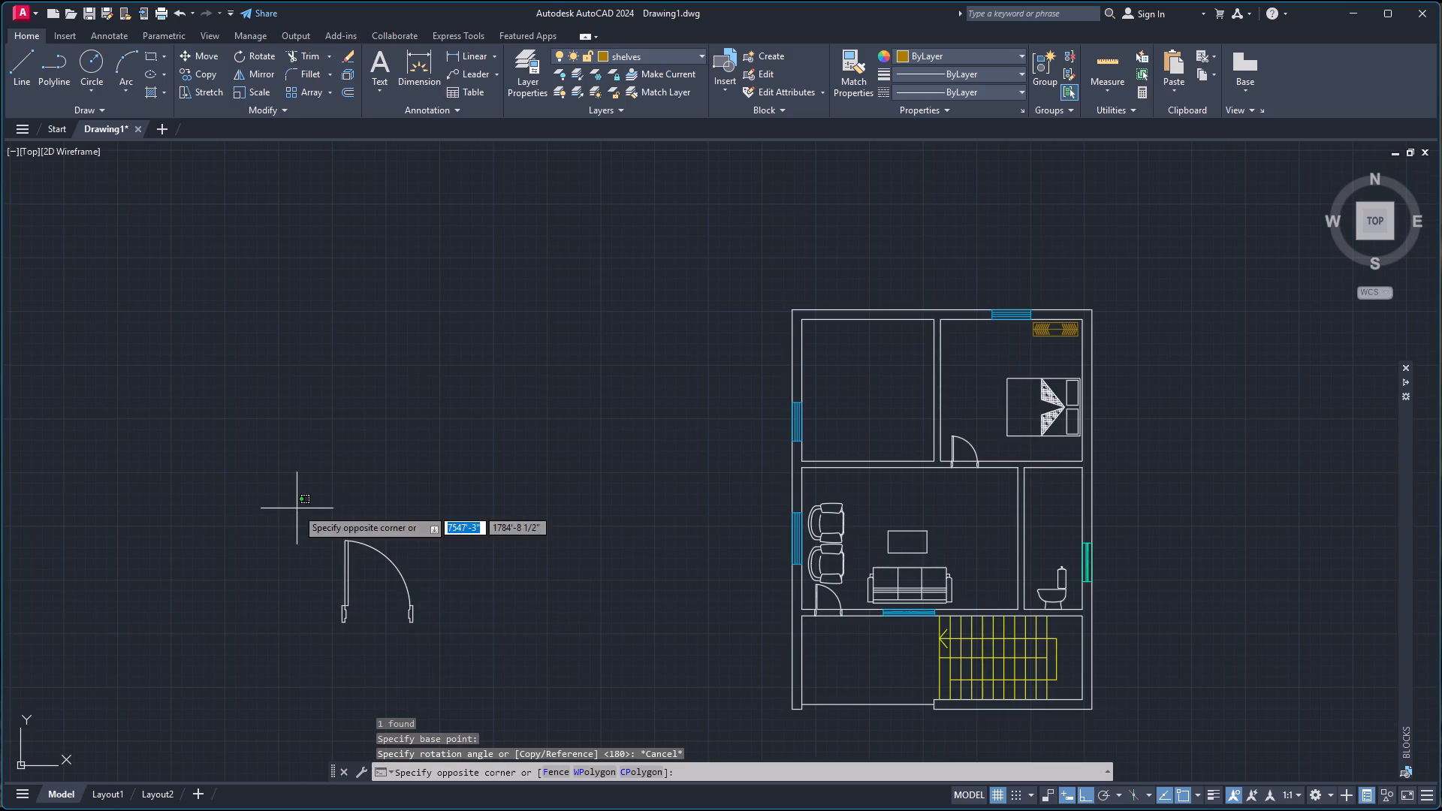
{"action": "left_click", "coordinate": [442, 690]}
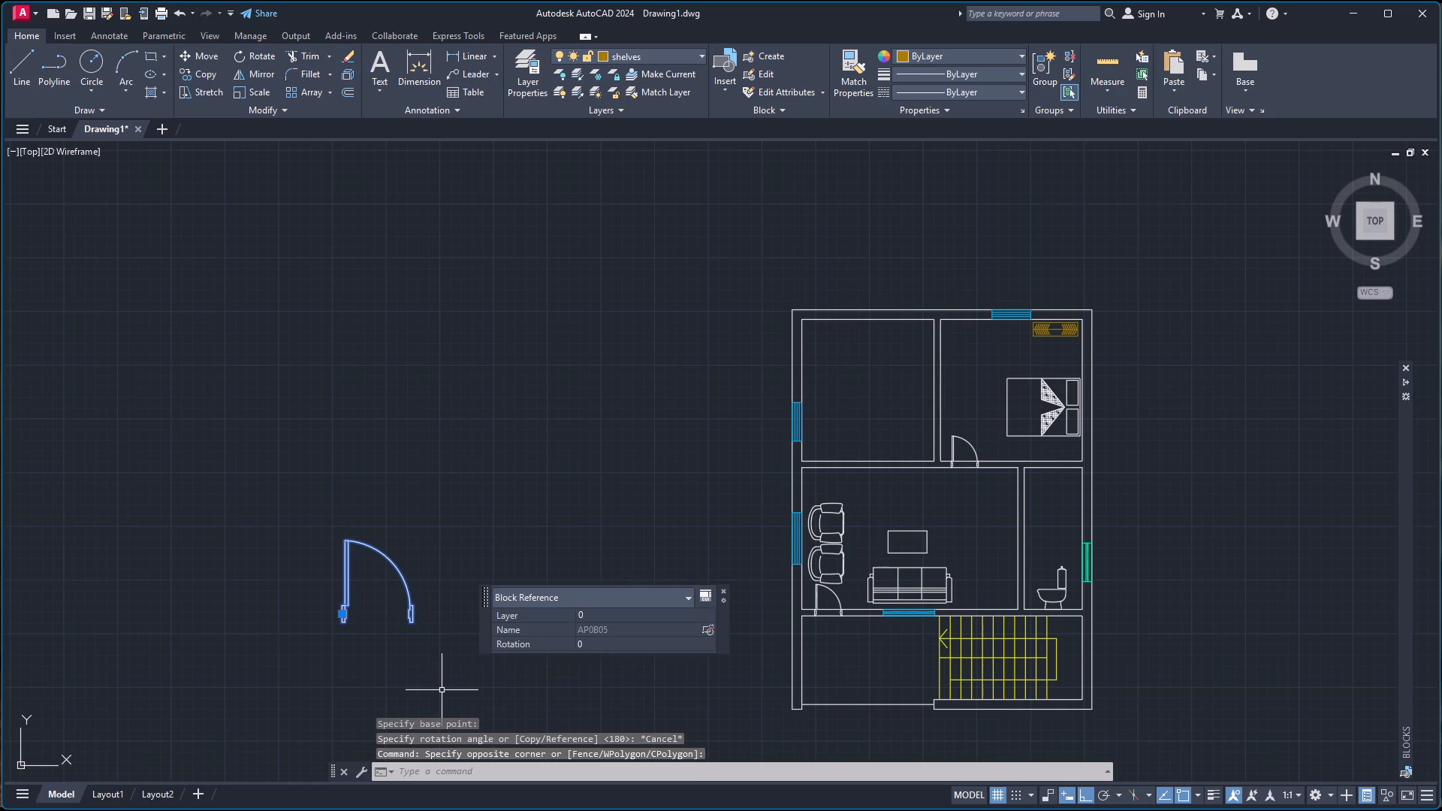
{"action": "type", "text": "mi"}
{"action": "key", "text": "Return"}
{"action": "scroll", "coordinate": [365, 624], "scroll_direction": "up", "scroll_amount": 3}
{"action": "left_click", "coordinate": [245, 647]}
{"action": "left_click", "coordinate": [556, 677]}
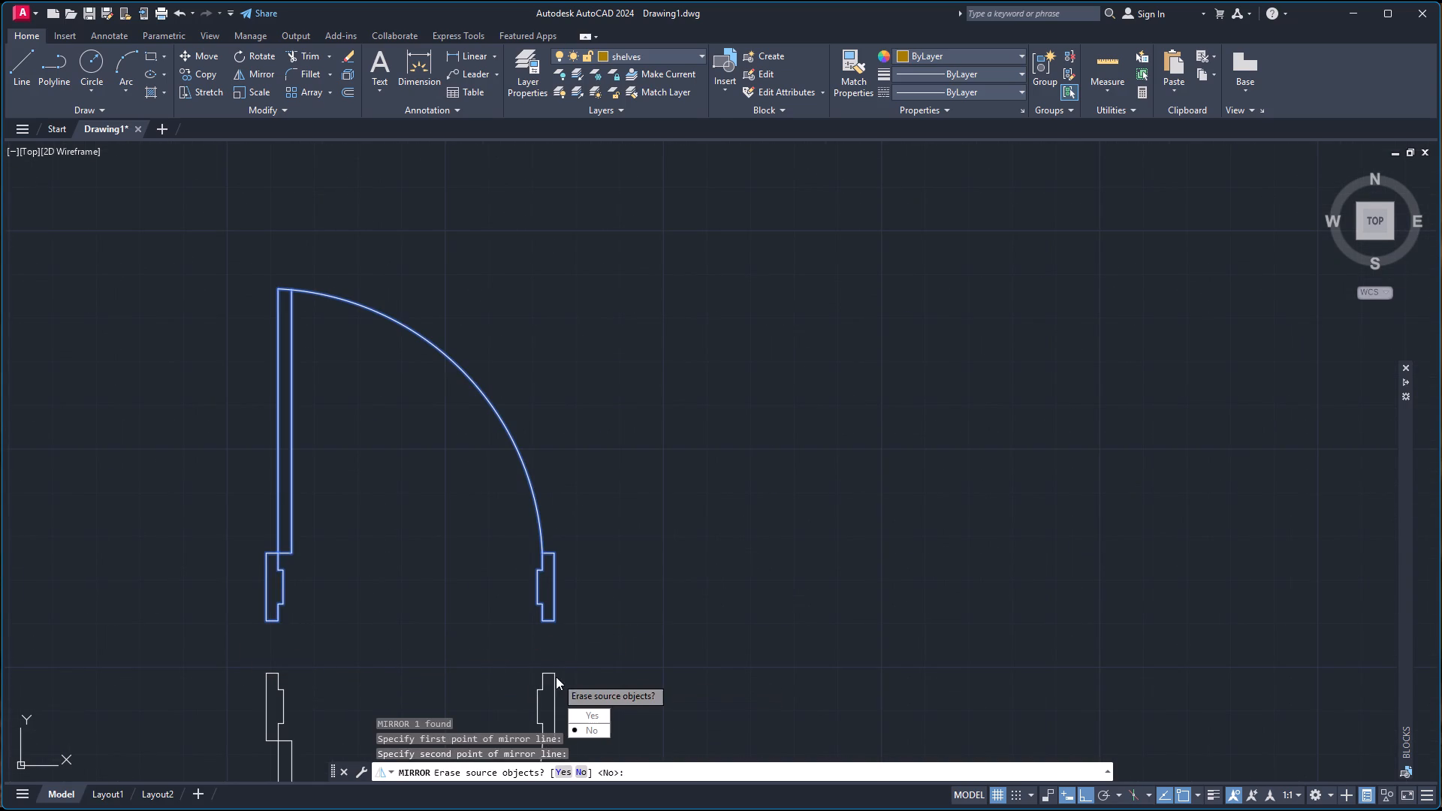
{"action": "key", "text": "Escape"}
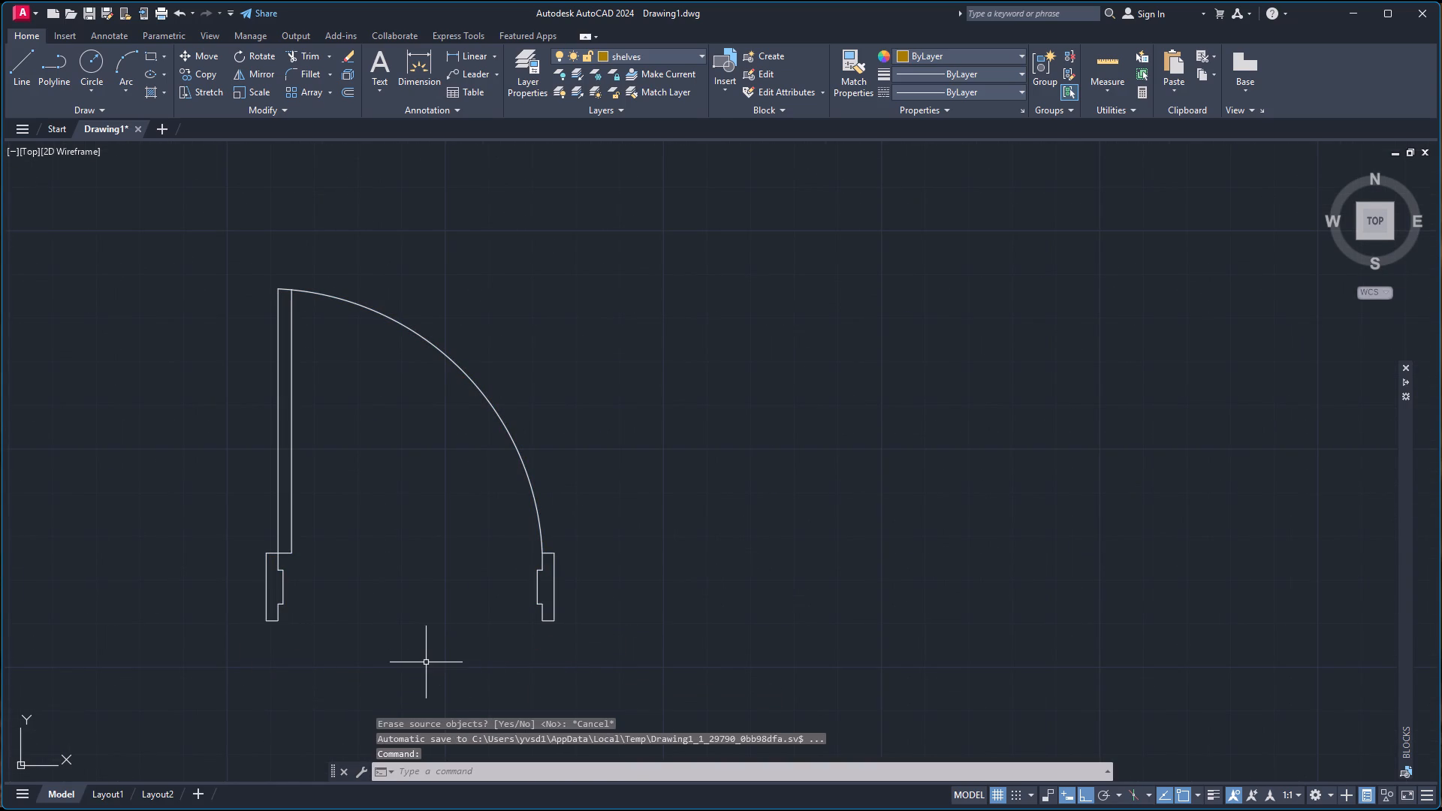
Mirror the original door block about a horizontal line through its hinge jamb's lower outer corner, keeping the source.
{"action": "left_click", "coordinate": [227, 207]}
{"action": "left_click", "coordinate": [593, 646]}
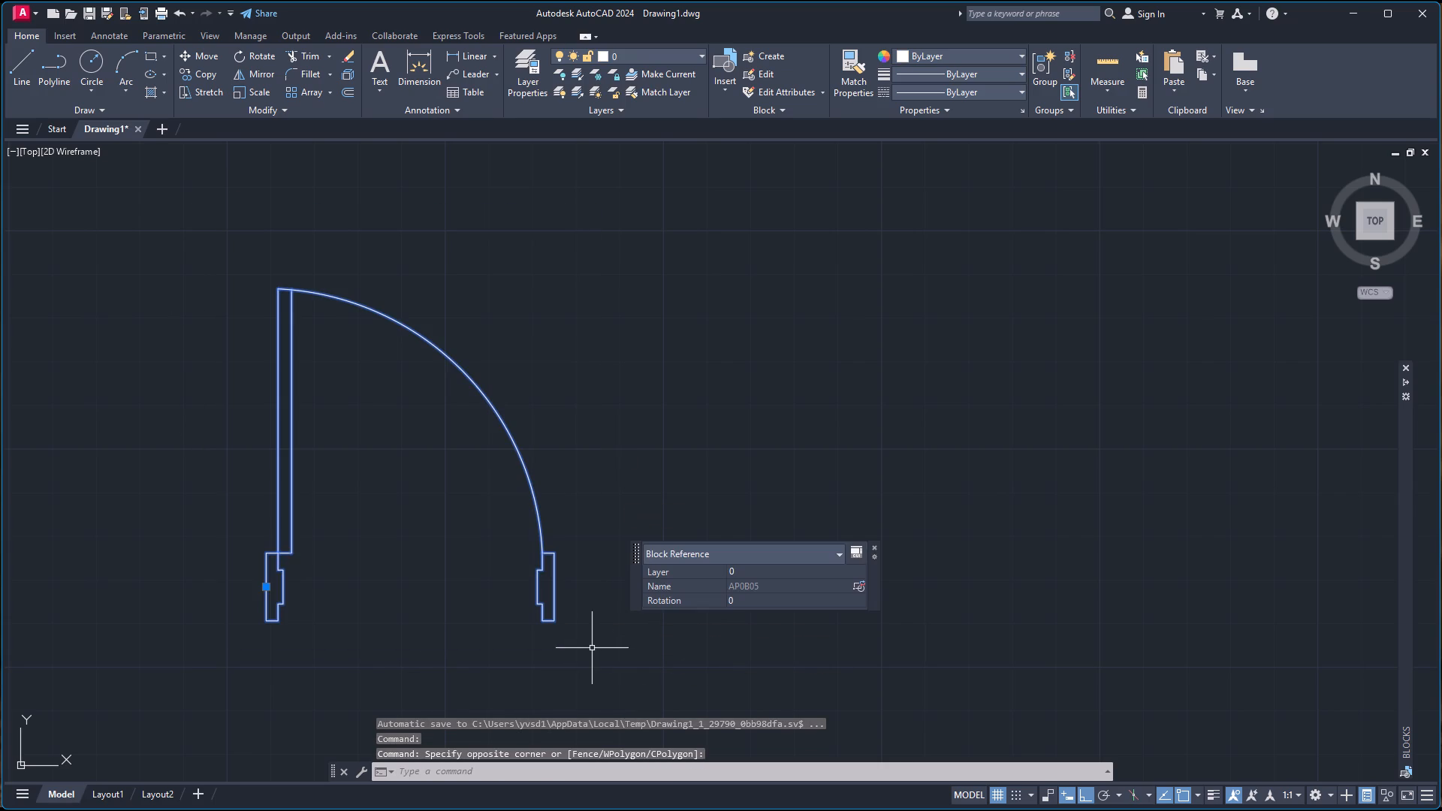
{"action": "type", "text": "mi"}
{"action": "key", "text": "Return"}
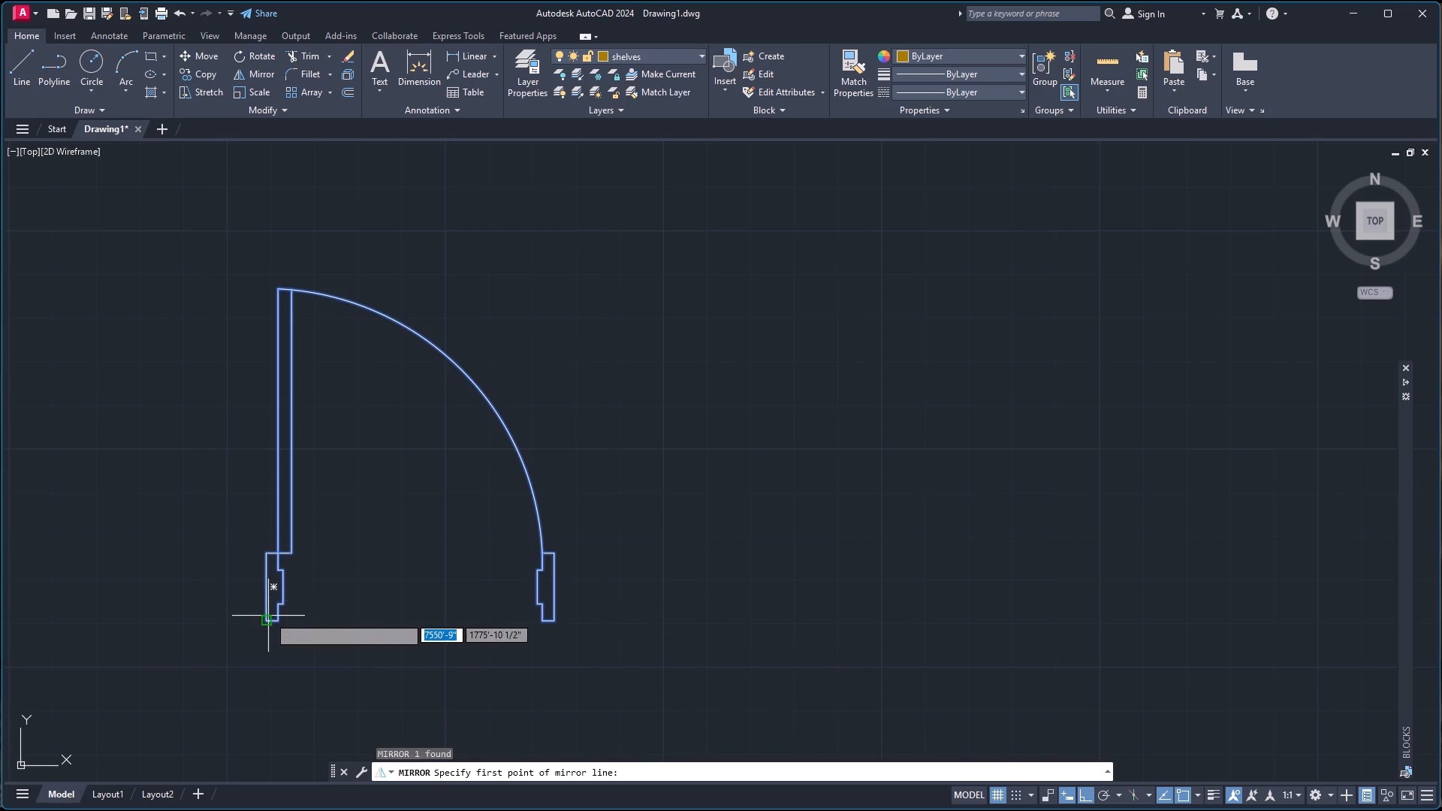
{"action": "left_click", "coordinate": [268, 619]}
{"action": "left_click", "coordinate": [677, 619]}
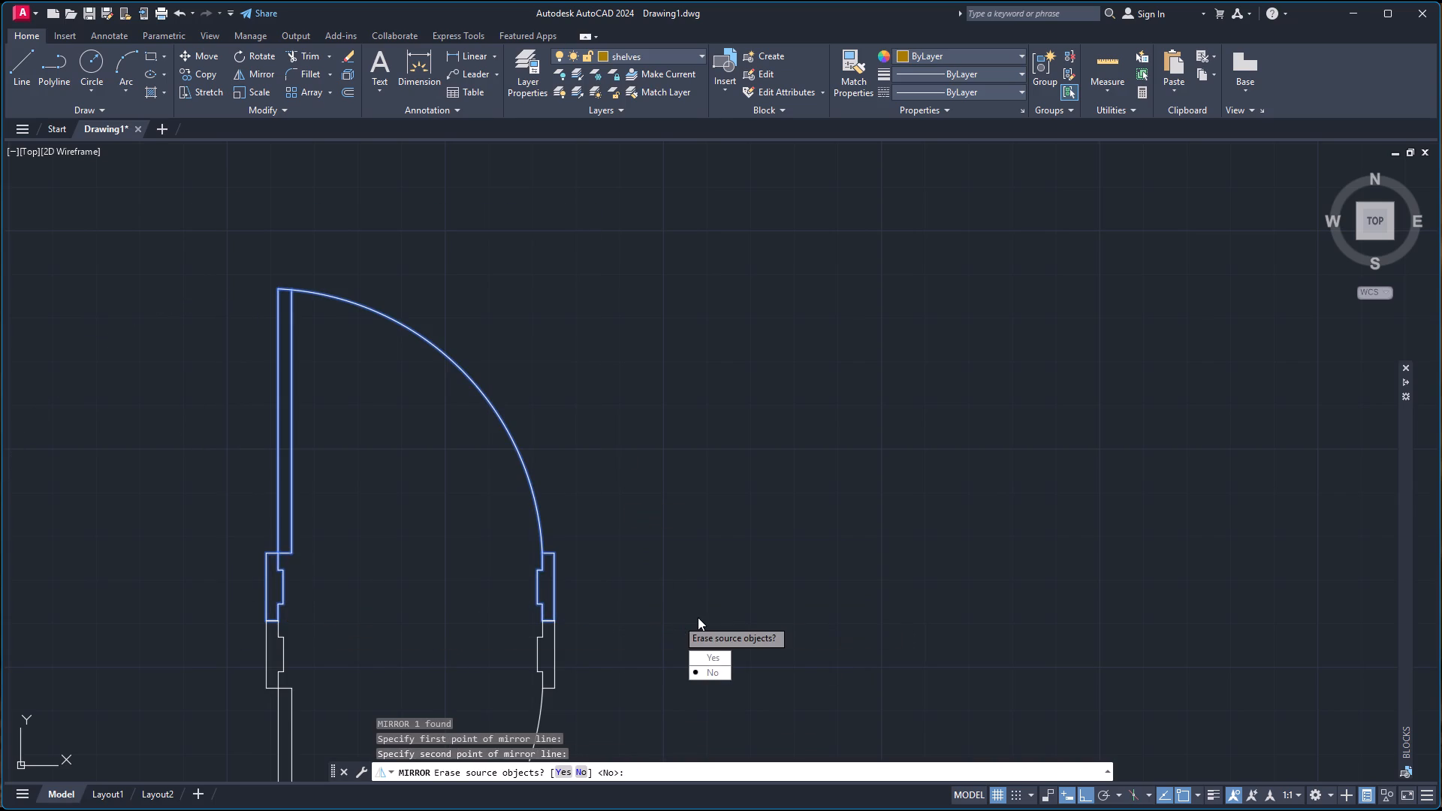
{"action": "left_click", "coordinate": [715, 671]}
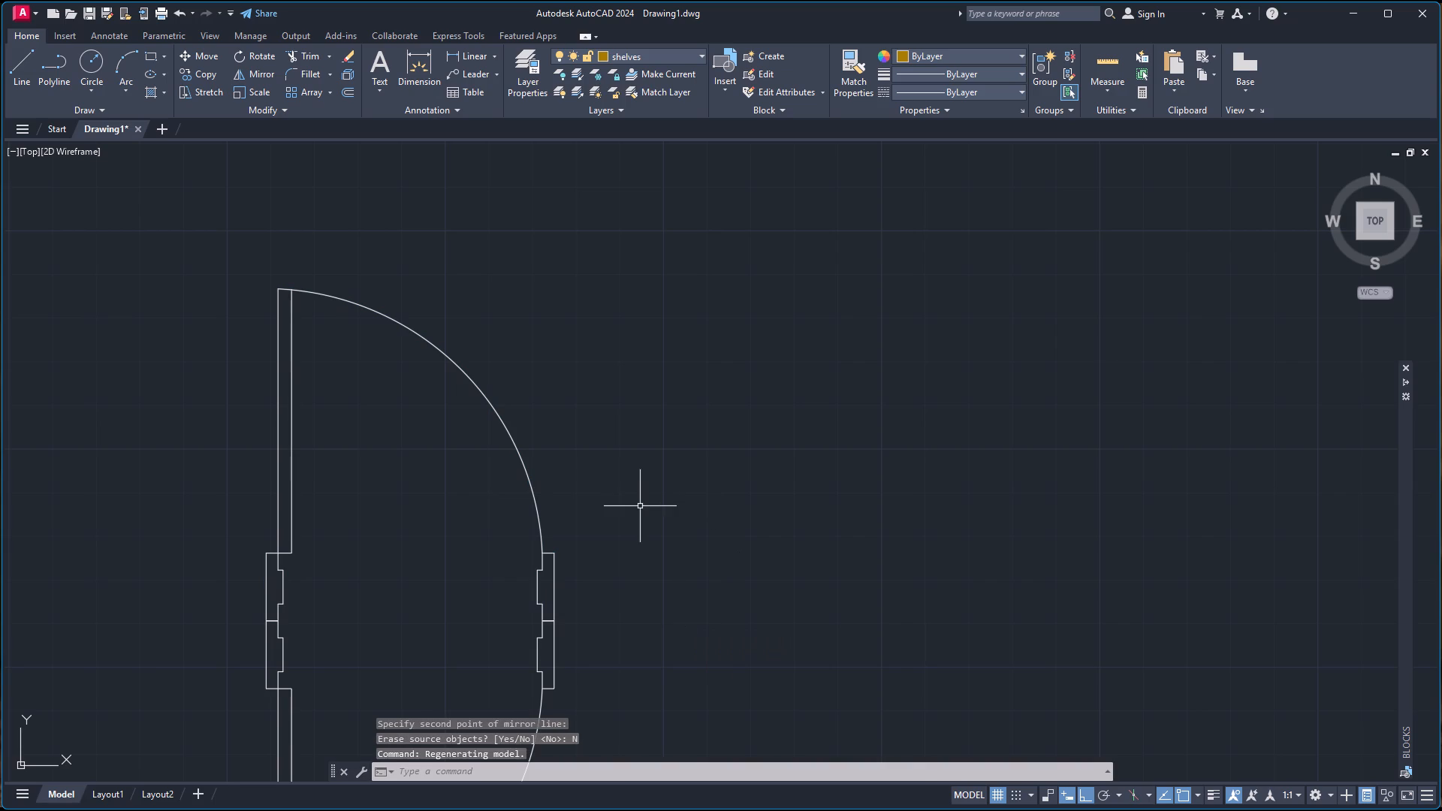
Delete the original unmirrored door block outside the plan, leaving only its mirrored copy.
{"action": "left_click", "coordinate": [215, 390]}
{"action": "left_click", "coordinate": [644, 465]}
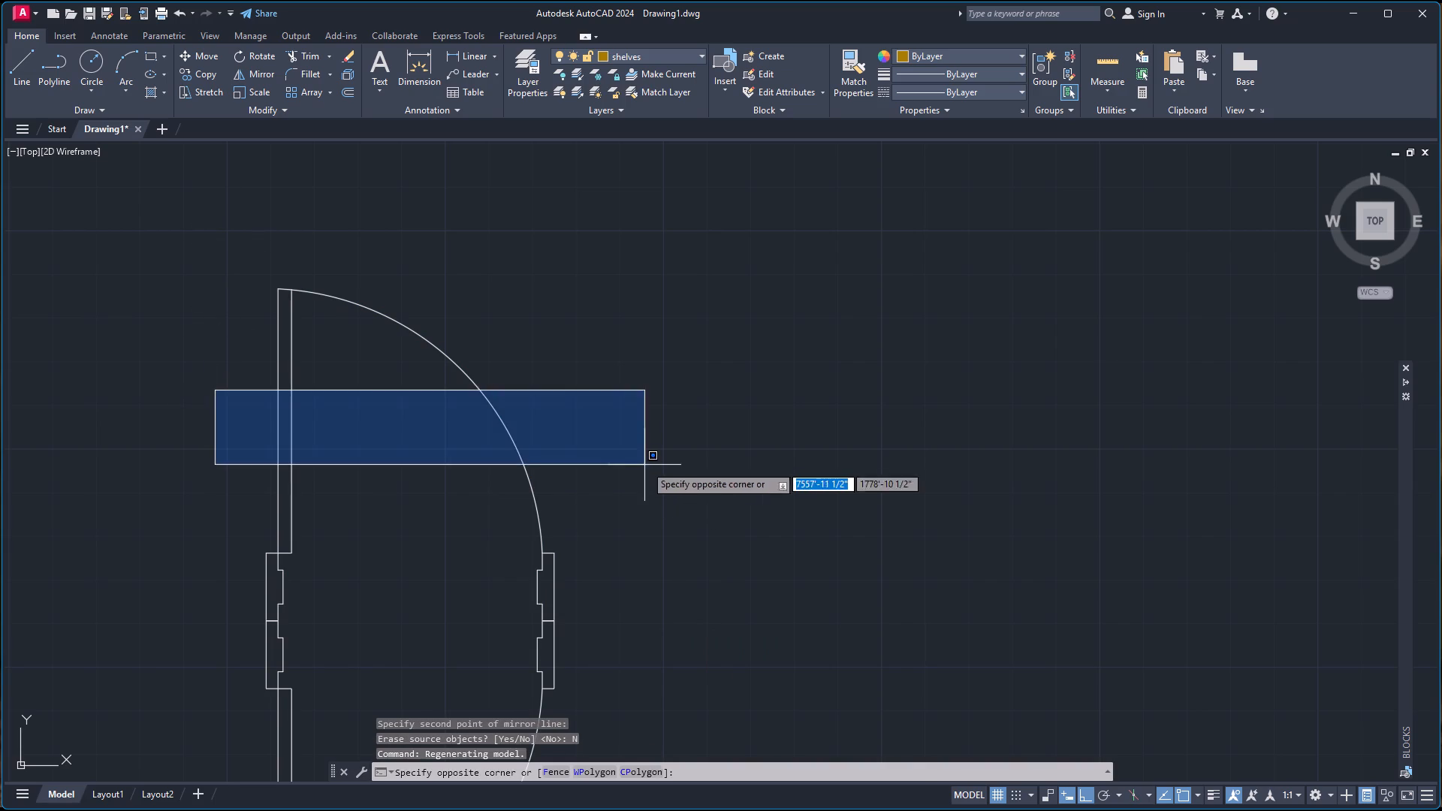
{"action": "left_click", "coordinate": [689, 469]}
{"action": "left_click", "coordinate": [62, 448]}
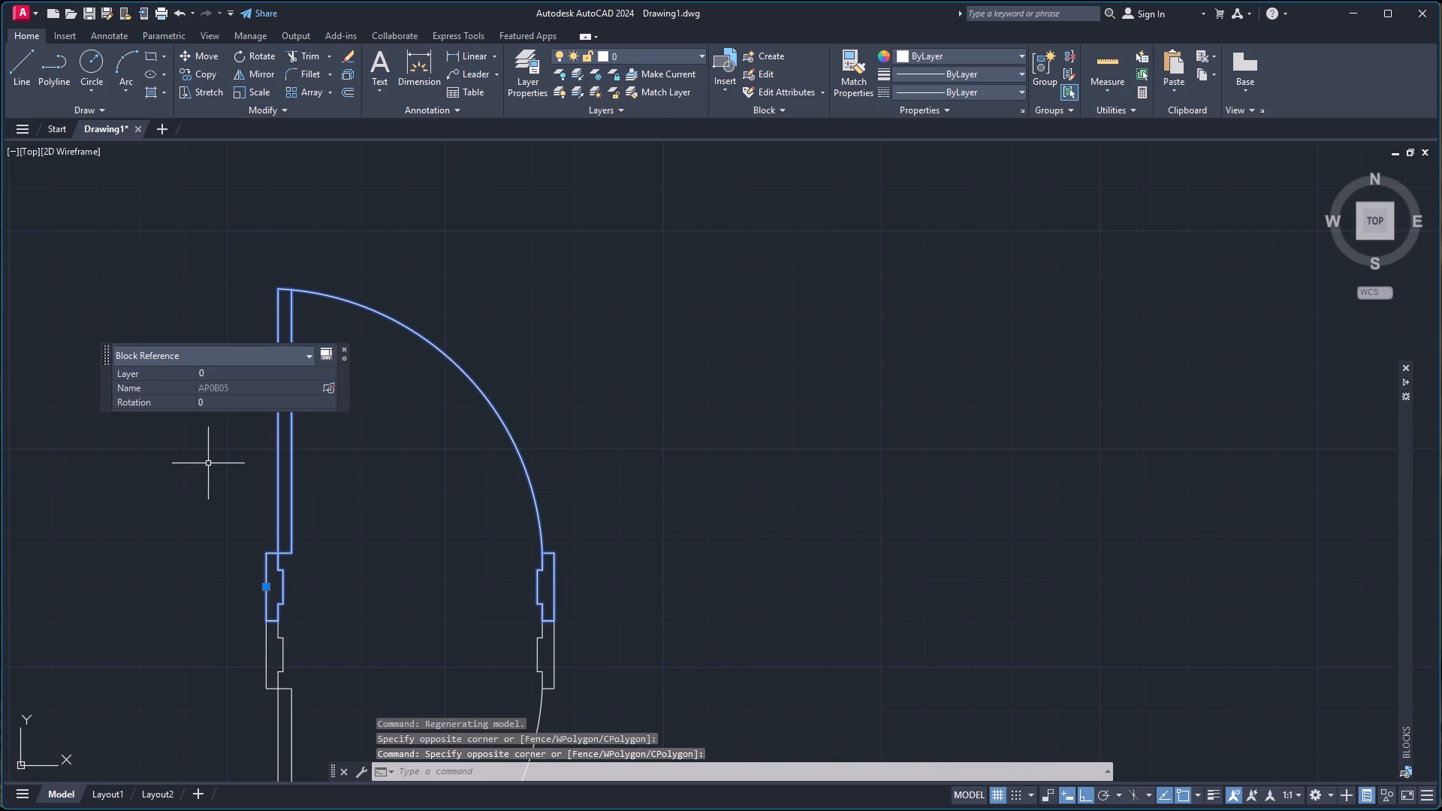
{"action": "key", "text": "Delete"}
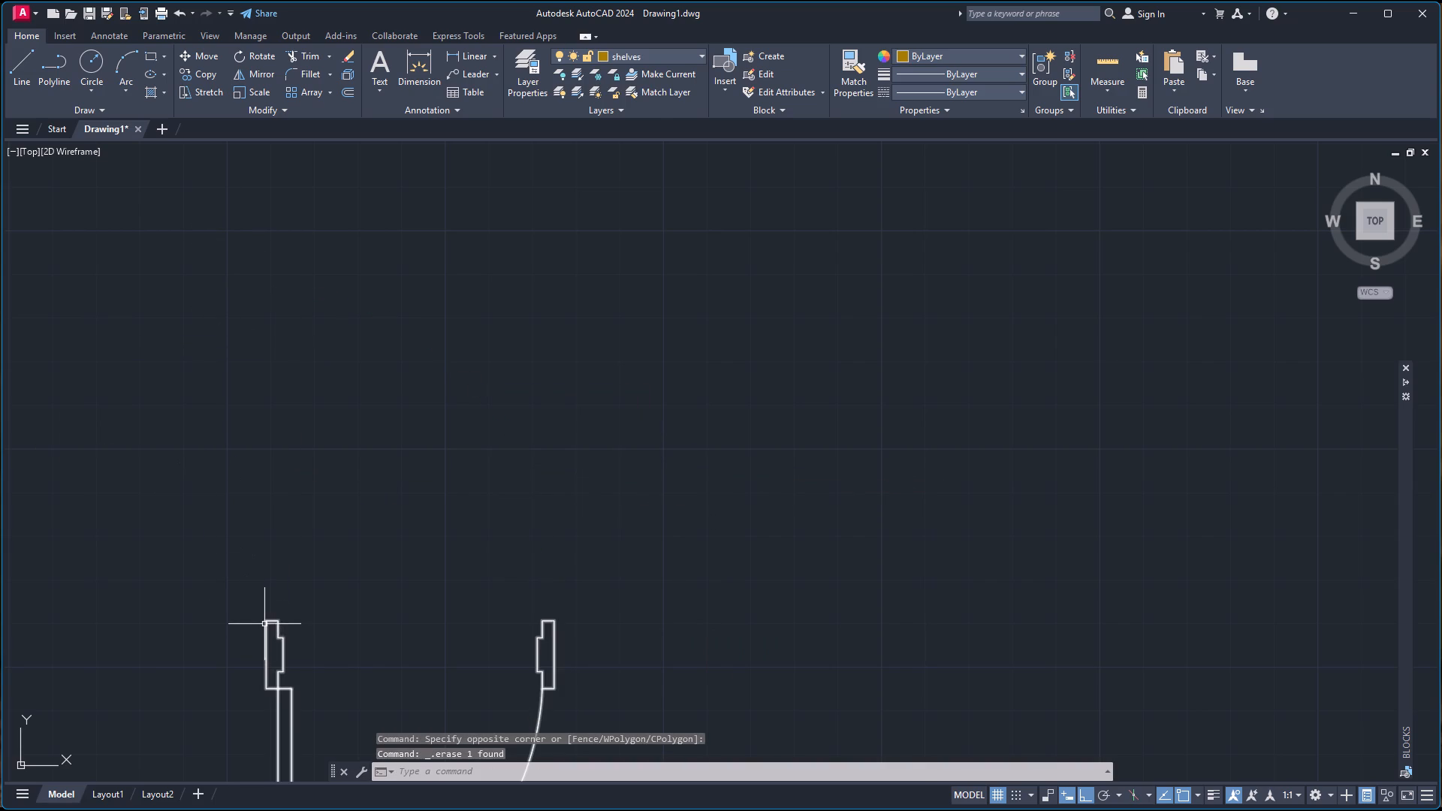
Move the mirrored door from its hinge jamb's upper outer corner to the upper edge of the toilet's top wall, near the living room partition.
{"action": "left_click", "coordinate": [268, 620]}
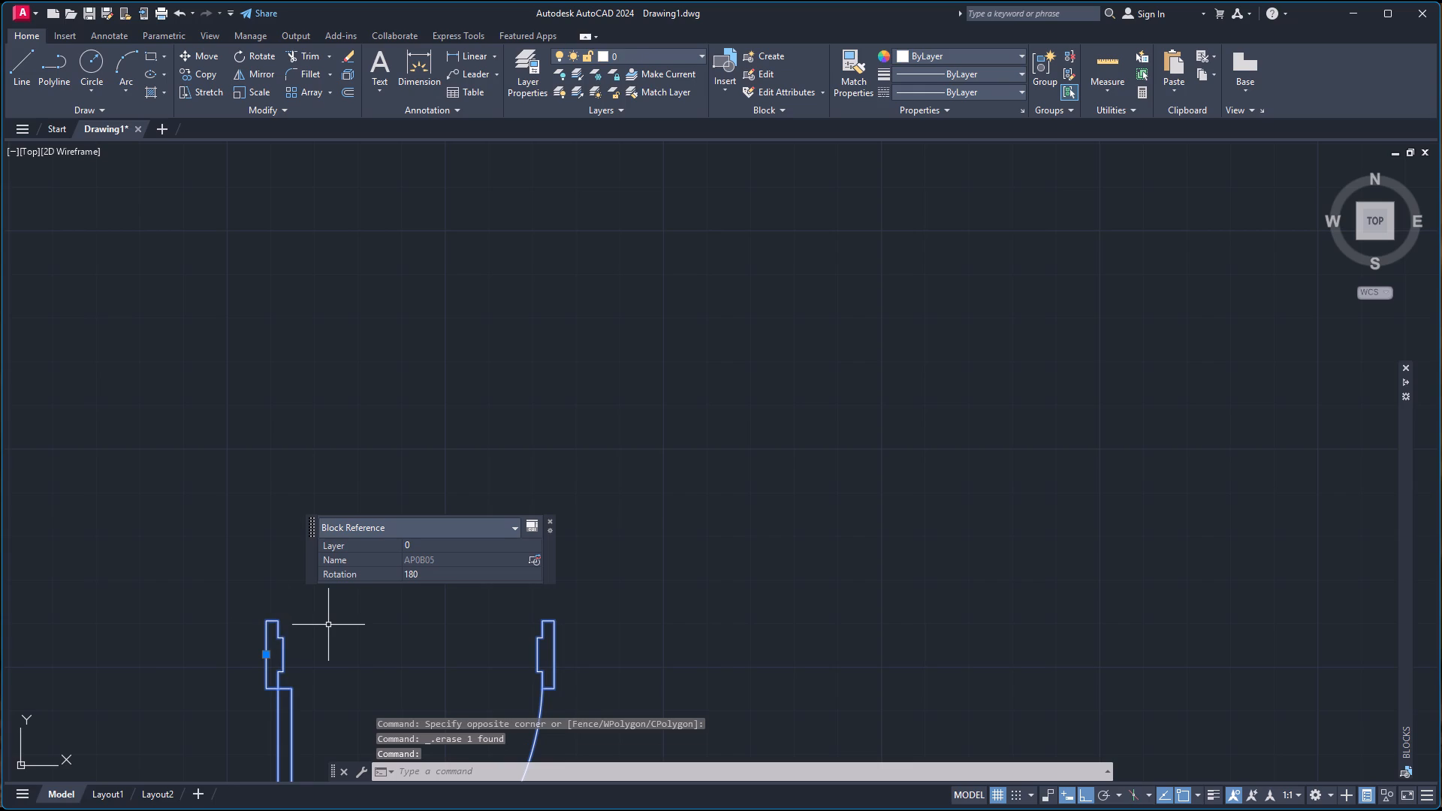
{"action": "key", "text": "m"}
{"action": "key", "text": "Return"}
{"action": "left_click", "coordinate": [262, 623]}
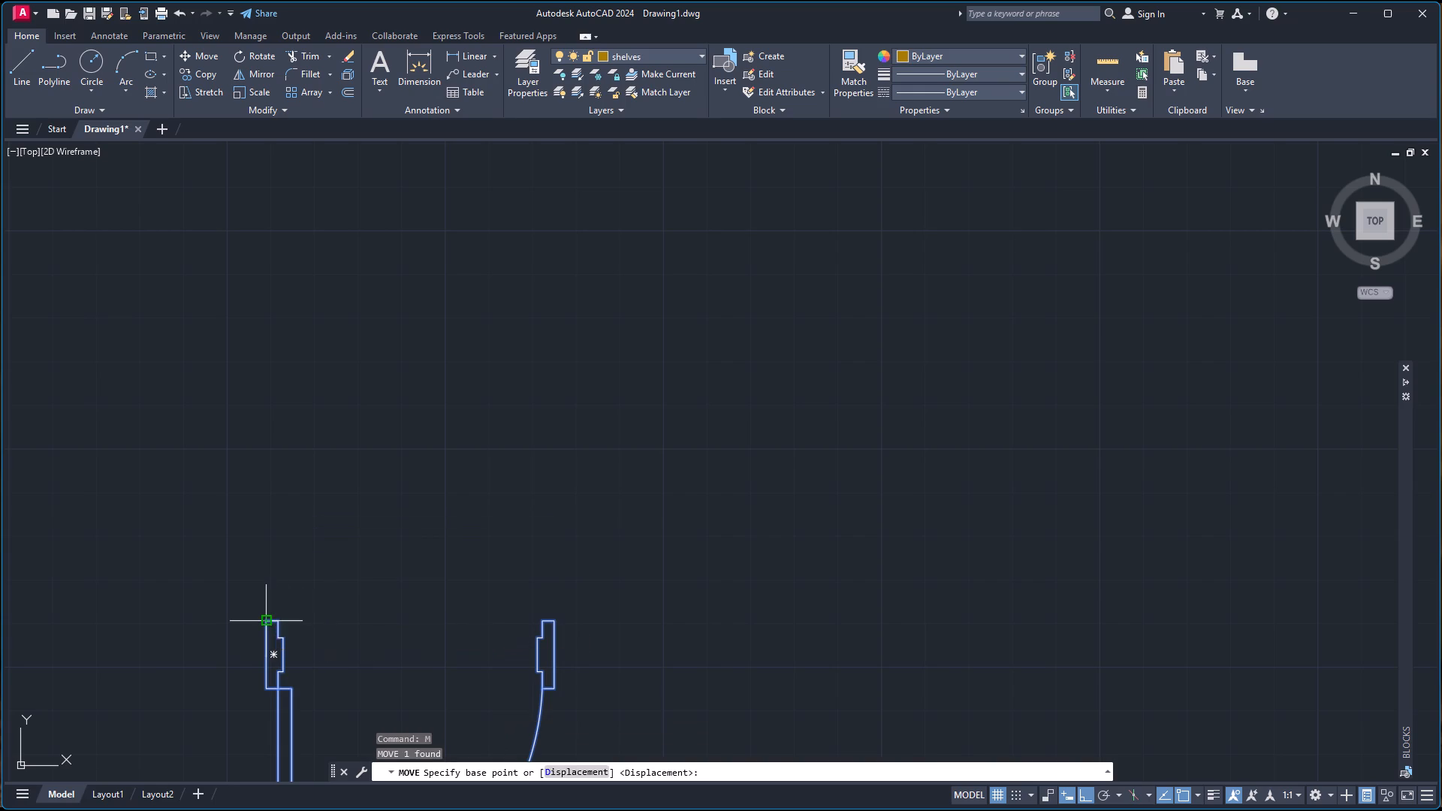
{"action": "scroll", "coordinate": [764, 538], "scroll_direction": "down", "scroll_amount": 6}
{"action": "scroll", "coordinate": [1154, 523], "scroll_direction": "up", "scroll_amount": 3}
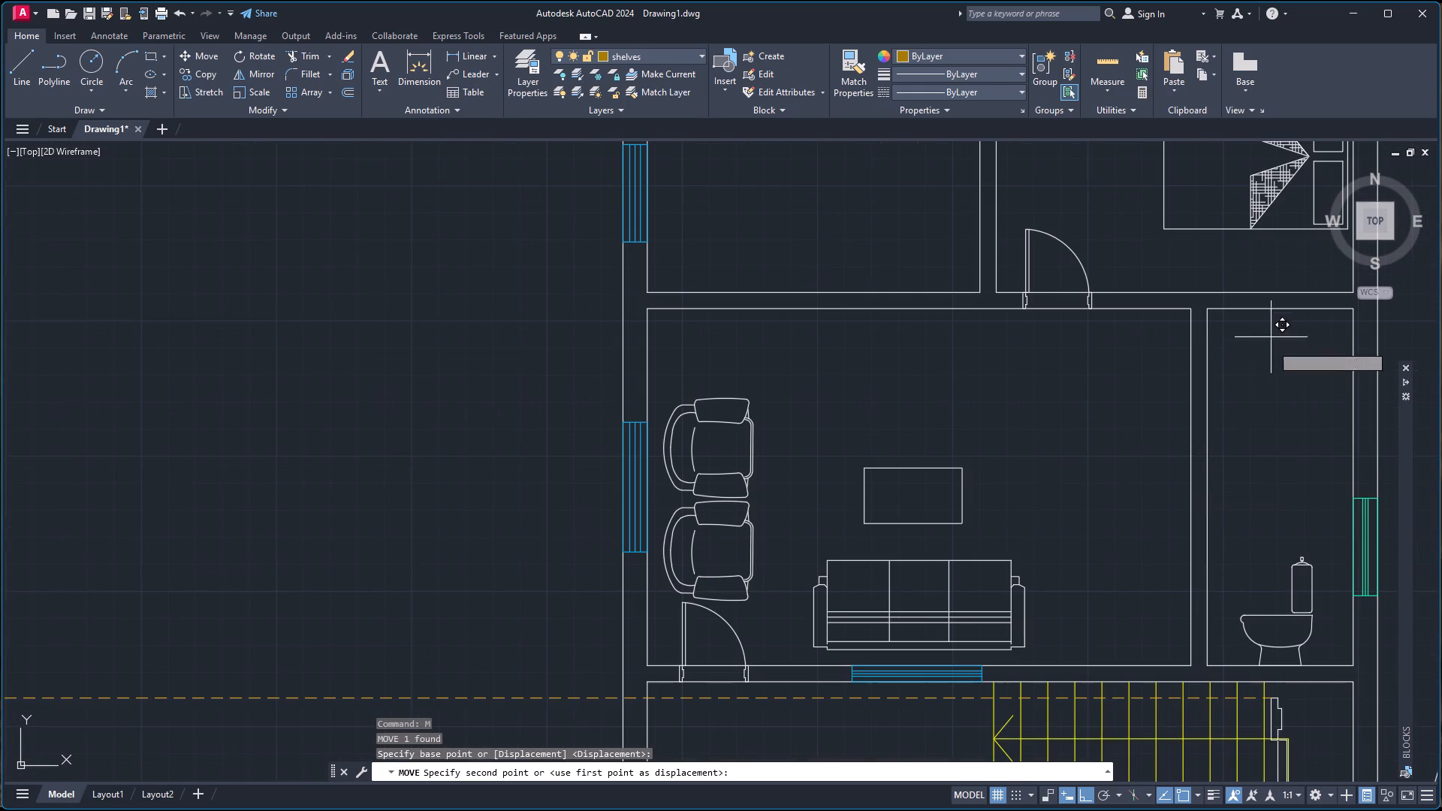
{"action": "scroll", "coordinate": [1209, 305], "scroll_direction": "up", "scroll_amount": 3}
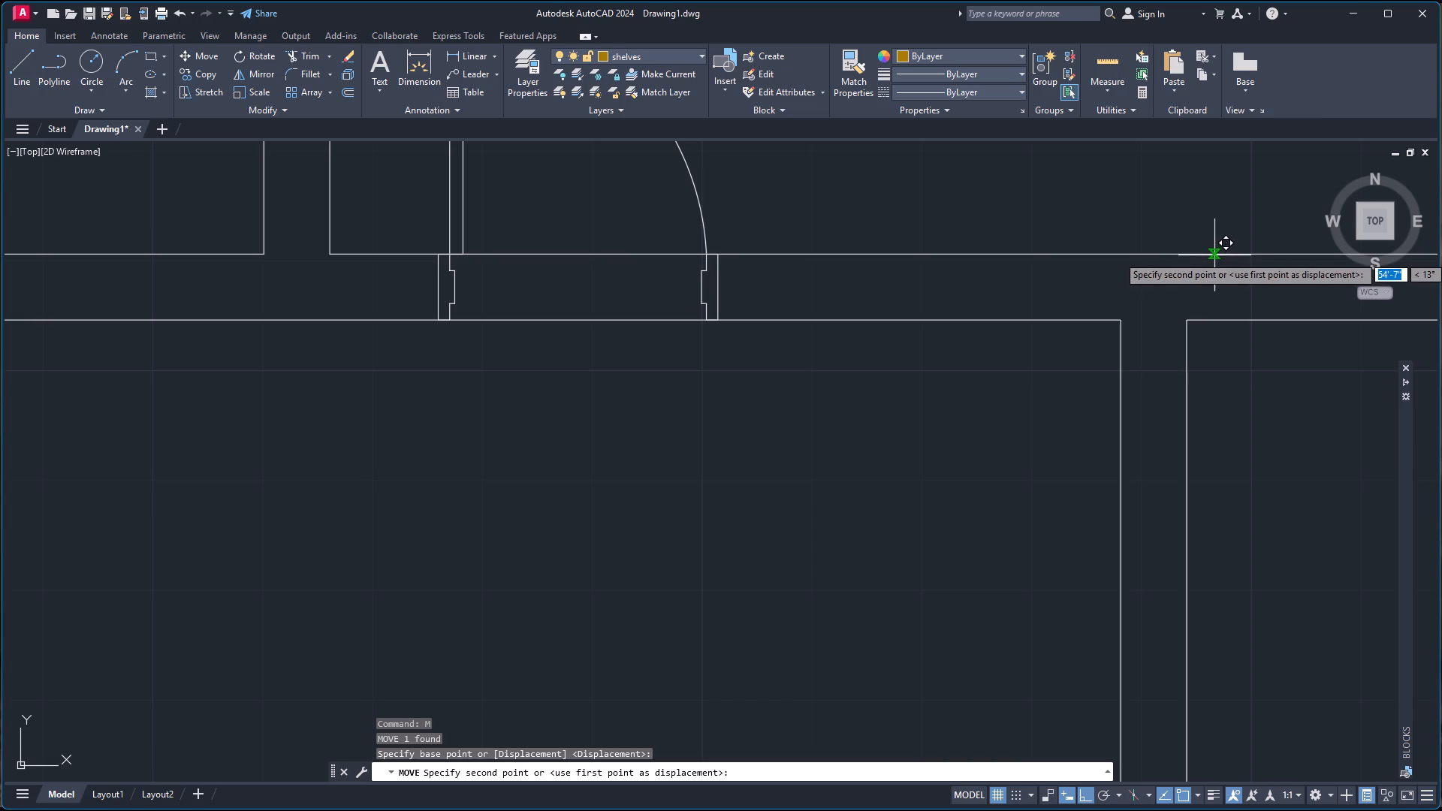
{"action": "left_click", "coordinate": [1214, 255]}
Scale down the toilet door about its hinge jamb's upper outer corner to fit the wall thickness, using a scale distance of about 1'-2 1/2".
{"action": "scroll", "coordinate": [1215, 426], "scroll_direction": "down", "scroll_amount": 5}
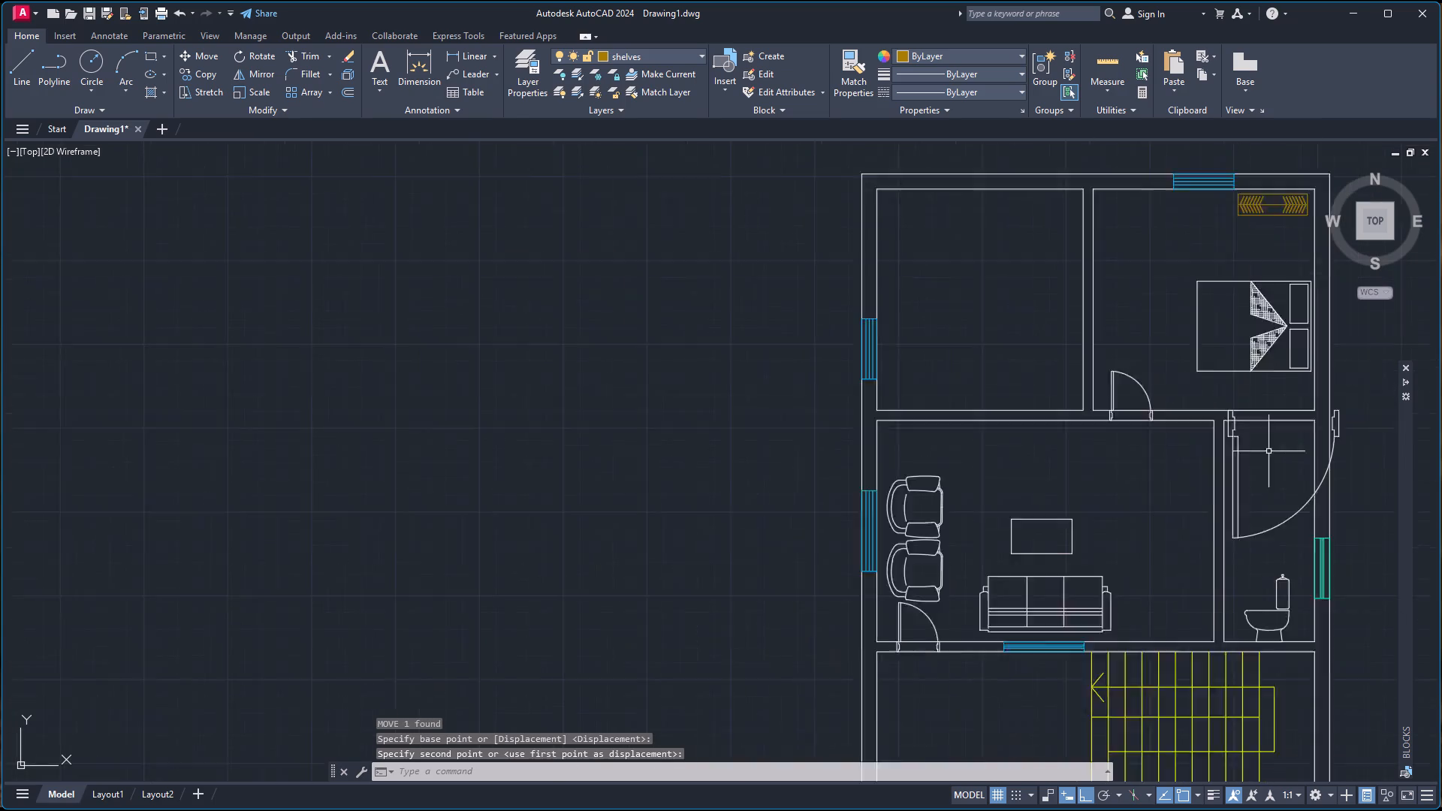
{"action": "scroll", "coordinate": [1300, 423], "scroll_direction": "up", "scroll_amount": 4}
{"action": "scroll", "coordinate": [1151, 446], "scroll_direction": "up", "scroll_amount": 1}
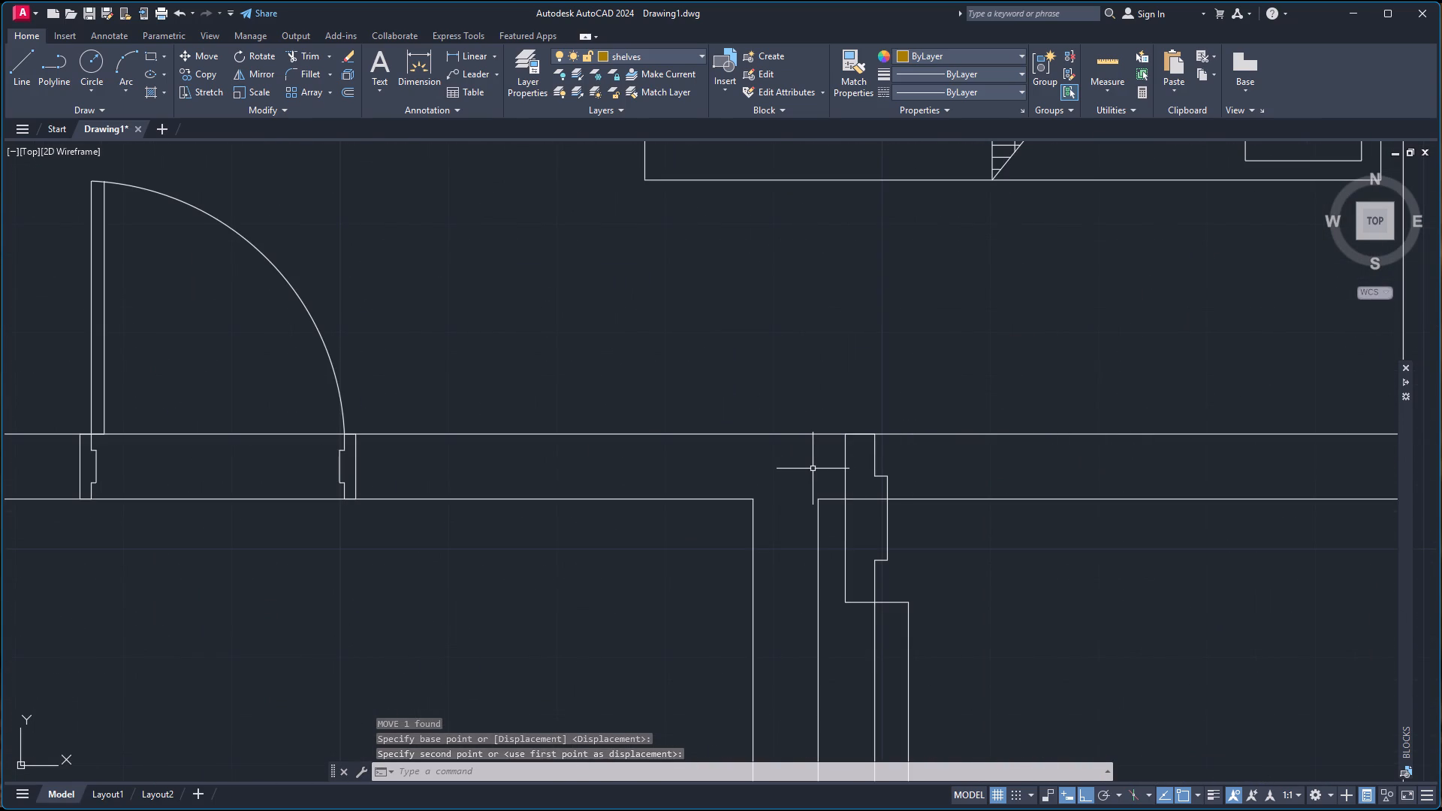
{"action": "left_click", "coordinate": [843, 463]}
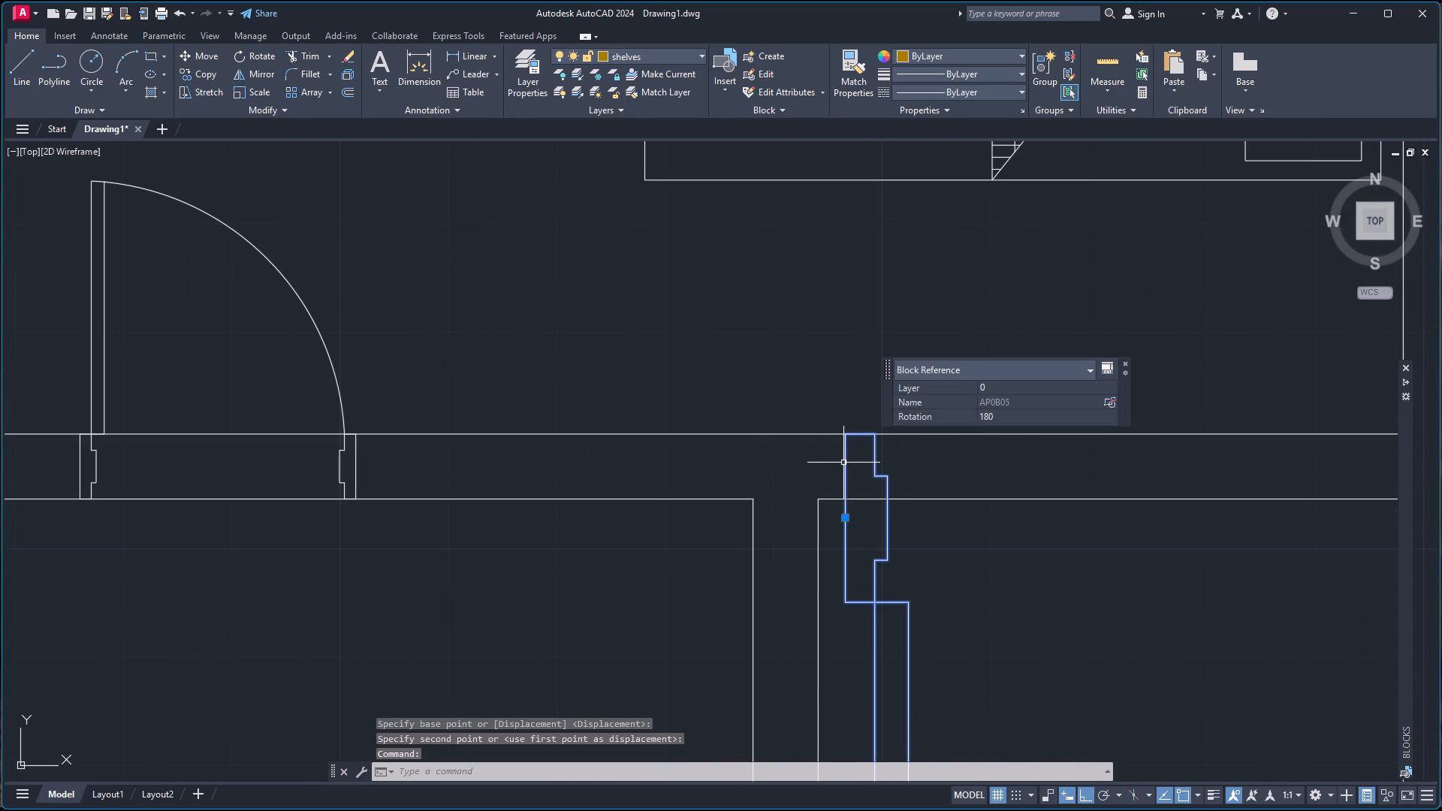
{"action": "type", "text": "sc"}
{"action": "key", "text": "Return"}
{"action": "left_click", "coordinate": [846, 436]}
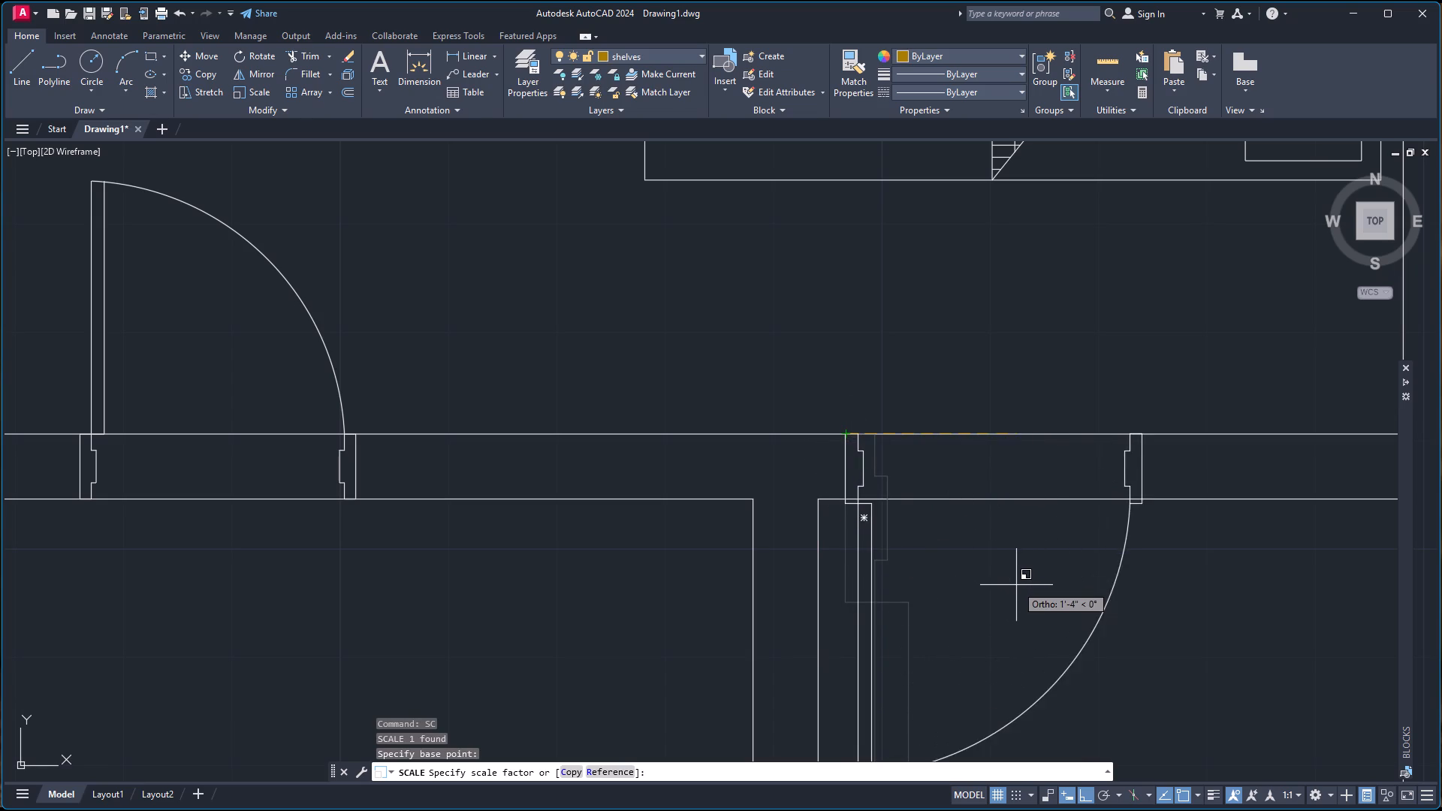
{"action": "scroll", "coordinate": [1018, 585], "scroll_direction": "up", "scroll_amount": 2}
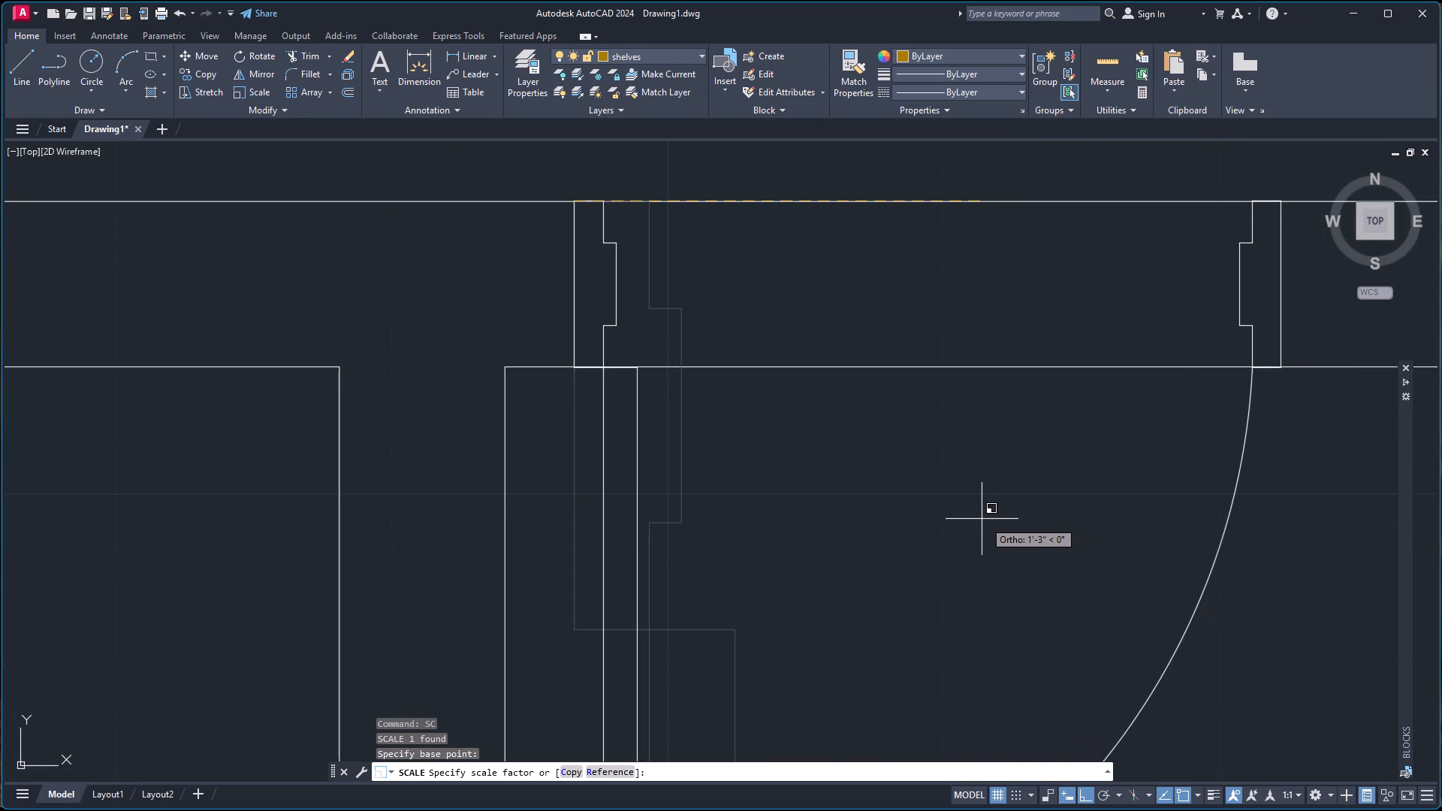
{"action": "scroll", "coordinate": [977, 518], "scroll_direction": "up", "scroll_amount": 2}
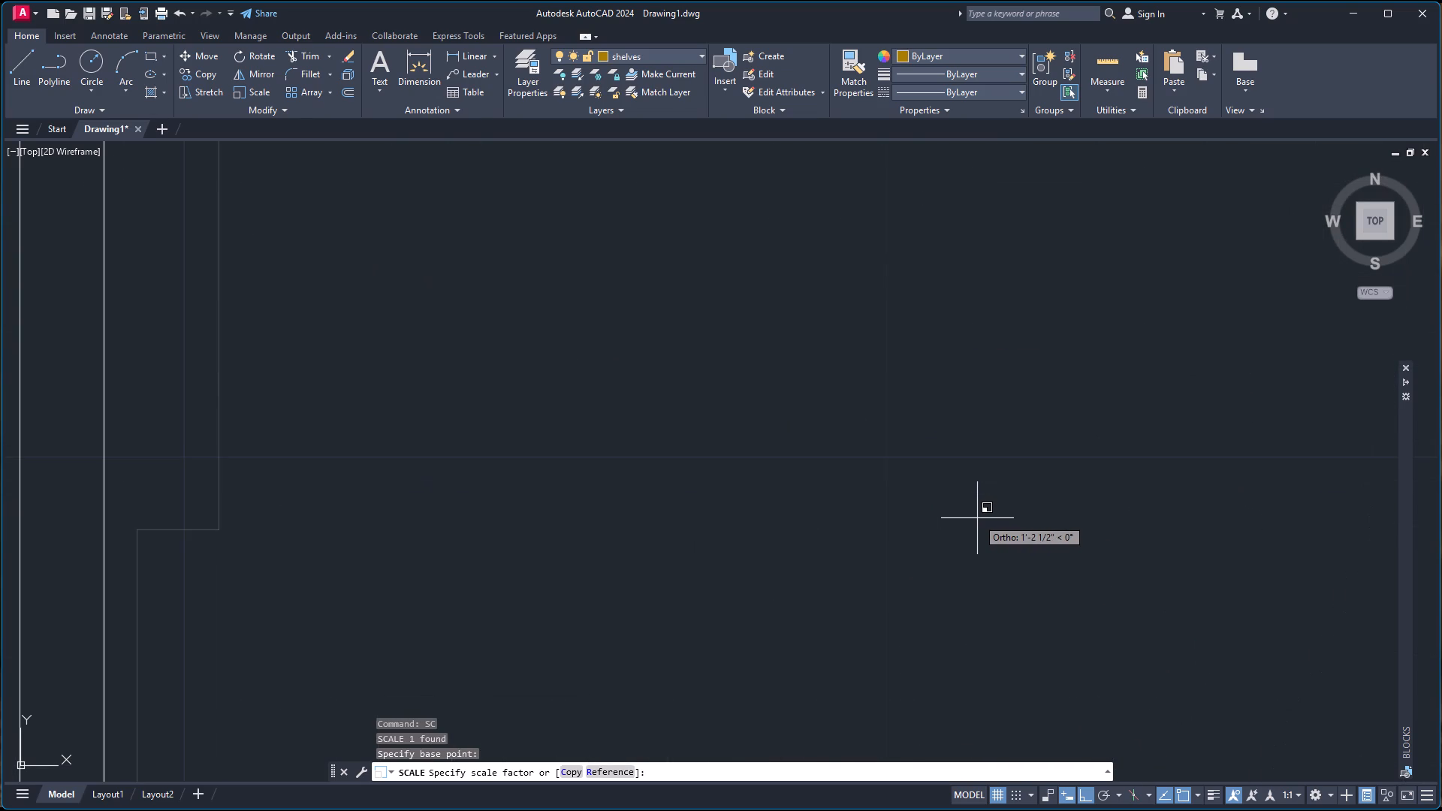
{"action": "scroll", "coordinate": [977, 518], "scroll_direction": "down", "scroll_amount": 1}
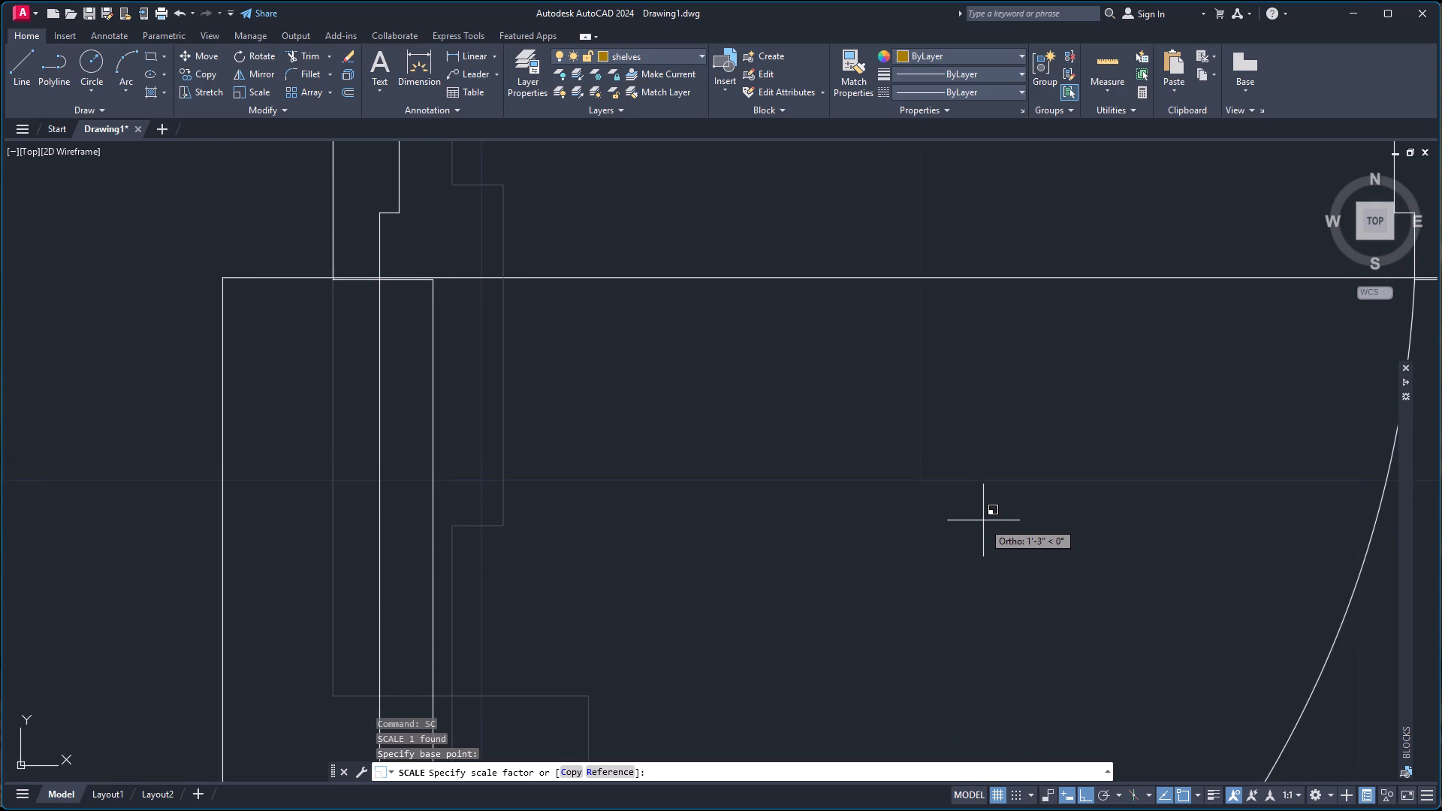
{"action": "left_click", "coordinate": [979, 509]}
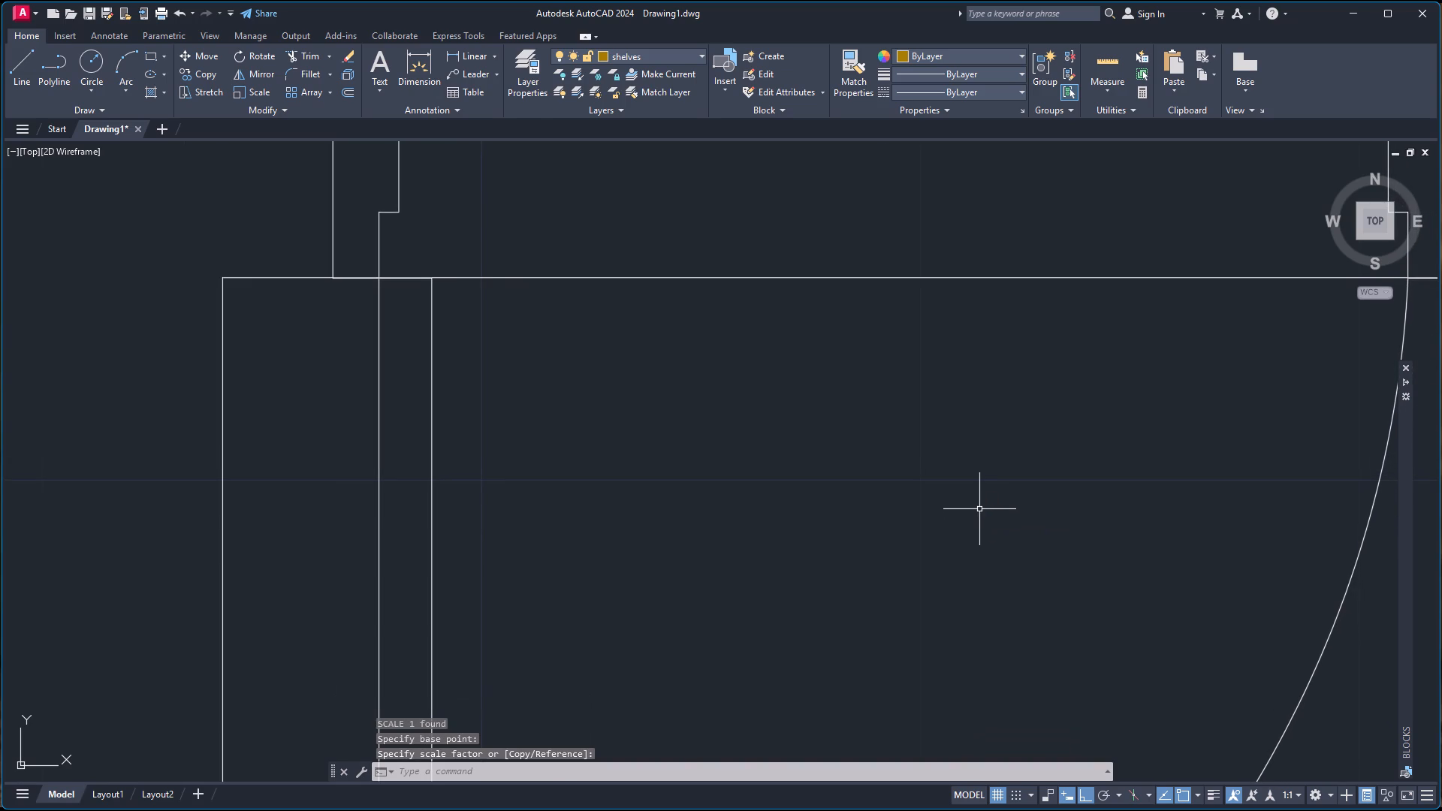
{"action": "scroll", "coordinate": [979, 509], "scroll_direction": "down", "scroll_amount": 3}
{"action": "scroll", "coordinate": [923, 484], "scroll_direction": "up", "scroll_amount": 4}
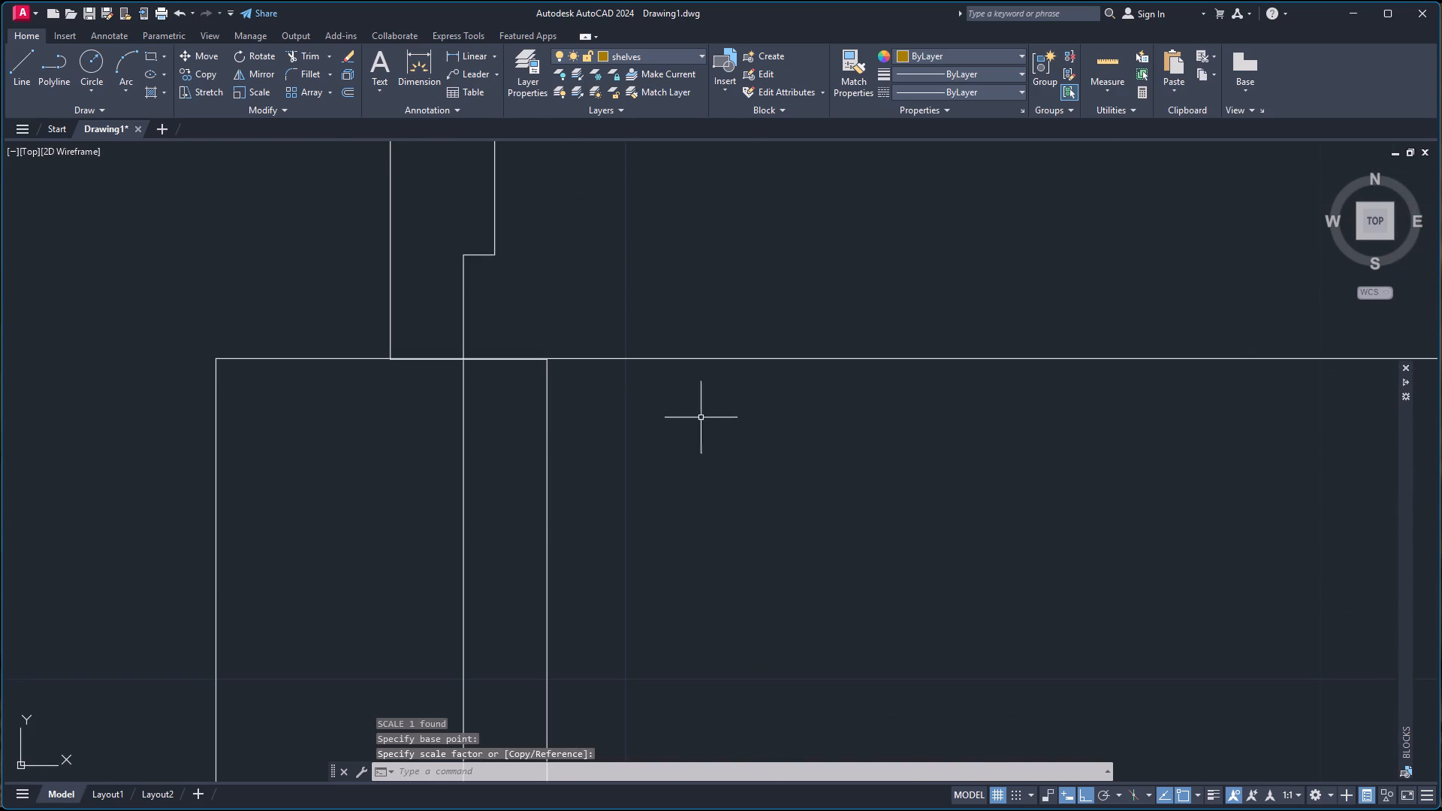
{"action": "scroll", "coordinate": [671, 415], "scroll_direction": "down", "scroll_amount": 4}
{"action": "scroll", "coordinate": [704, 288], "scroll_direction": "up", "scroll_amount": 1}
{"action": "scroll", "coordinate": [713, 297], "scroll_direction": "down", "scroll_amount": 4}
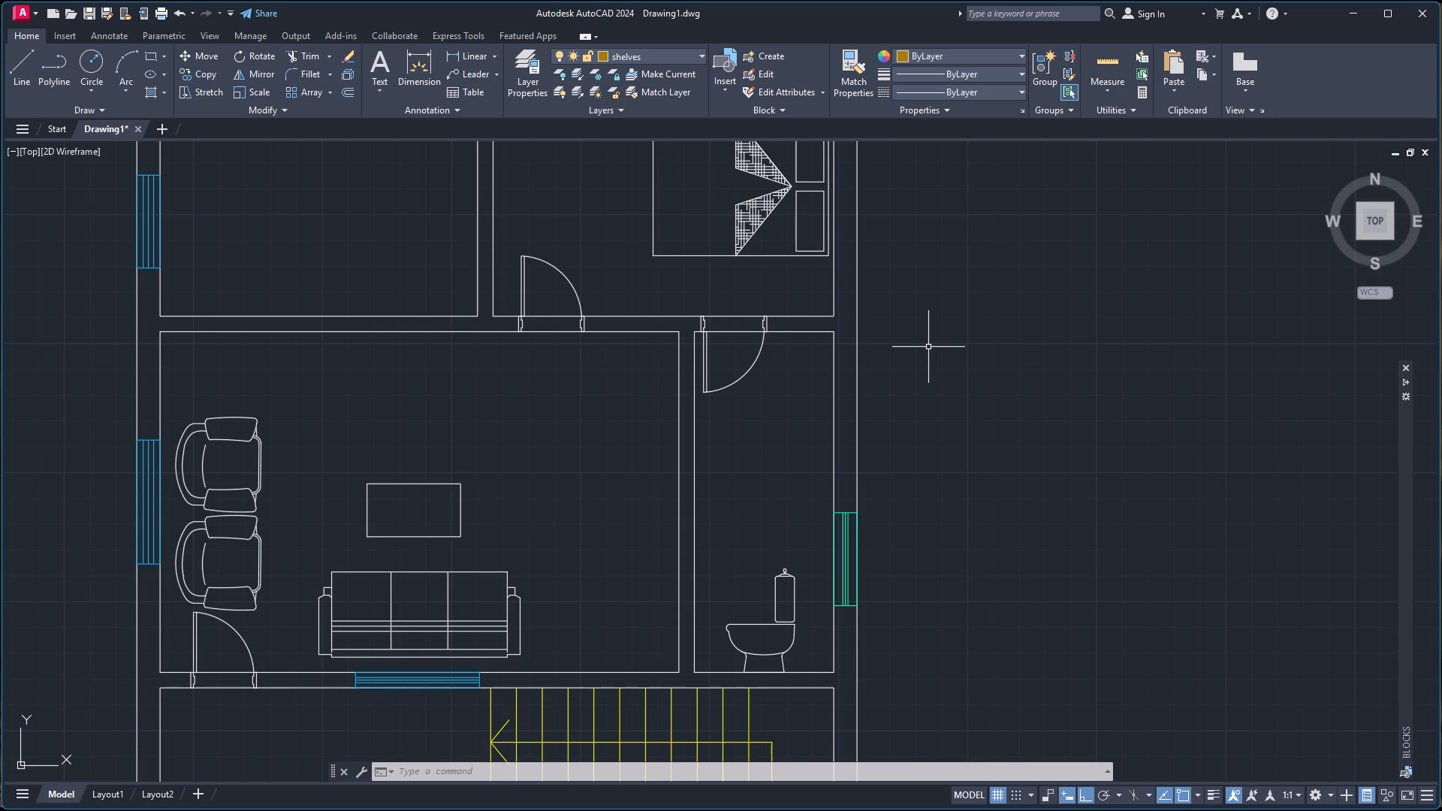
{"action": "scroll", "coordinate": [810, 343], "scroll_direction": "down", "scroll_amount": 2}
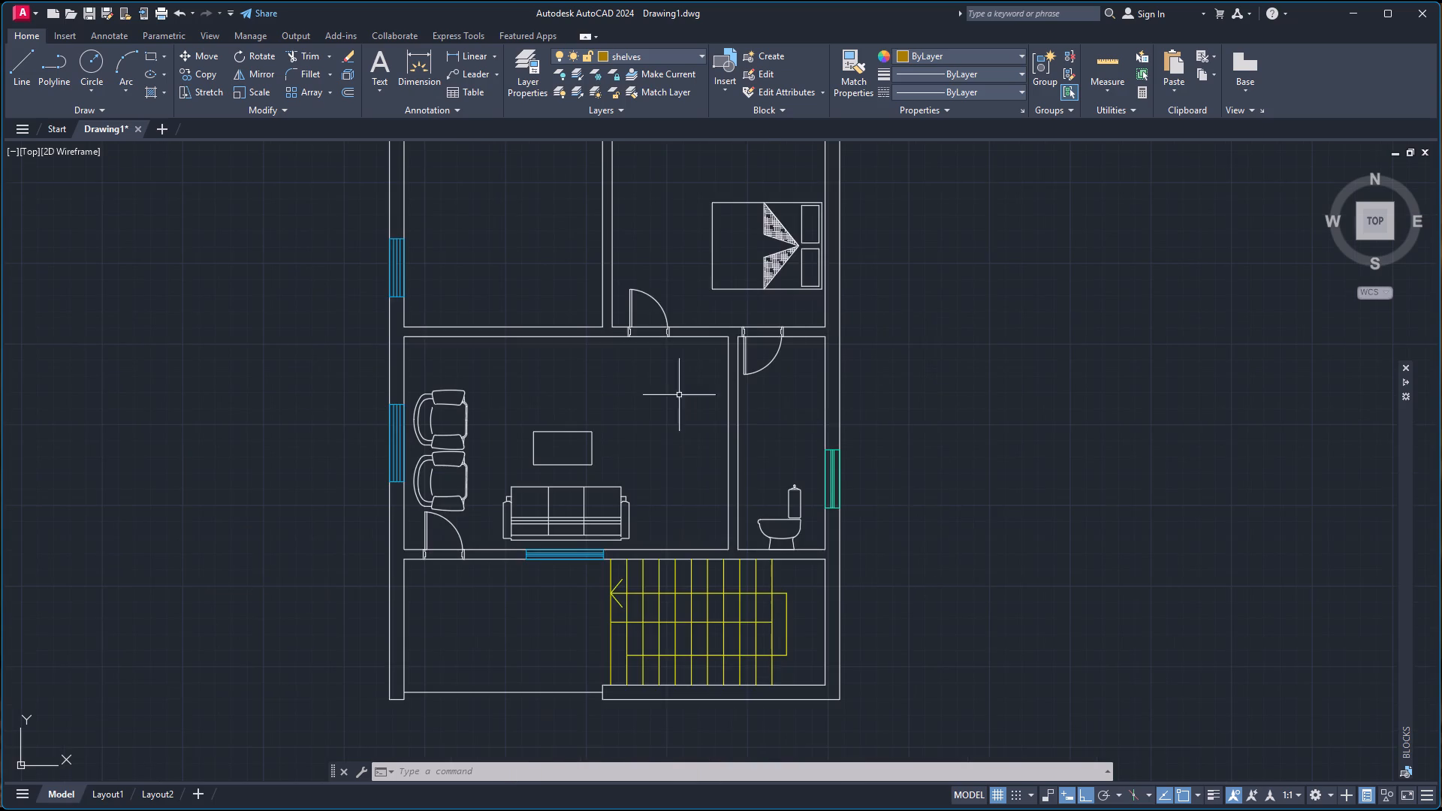
Trim the wall lines crossing the toilet door opening and the bedroom door opening, using fence cuts.
{"action": "scroll", "coordinate": [666, 390], "scroll_direction": "down", "scroll_amount": 3}
{"action": "scroll", "coordinate": [659, 334], "scroll_direction": "up", "scroll_amount": 4}
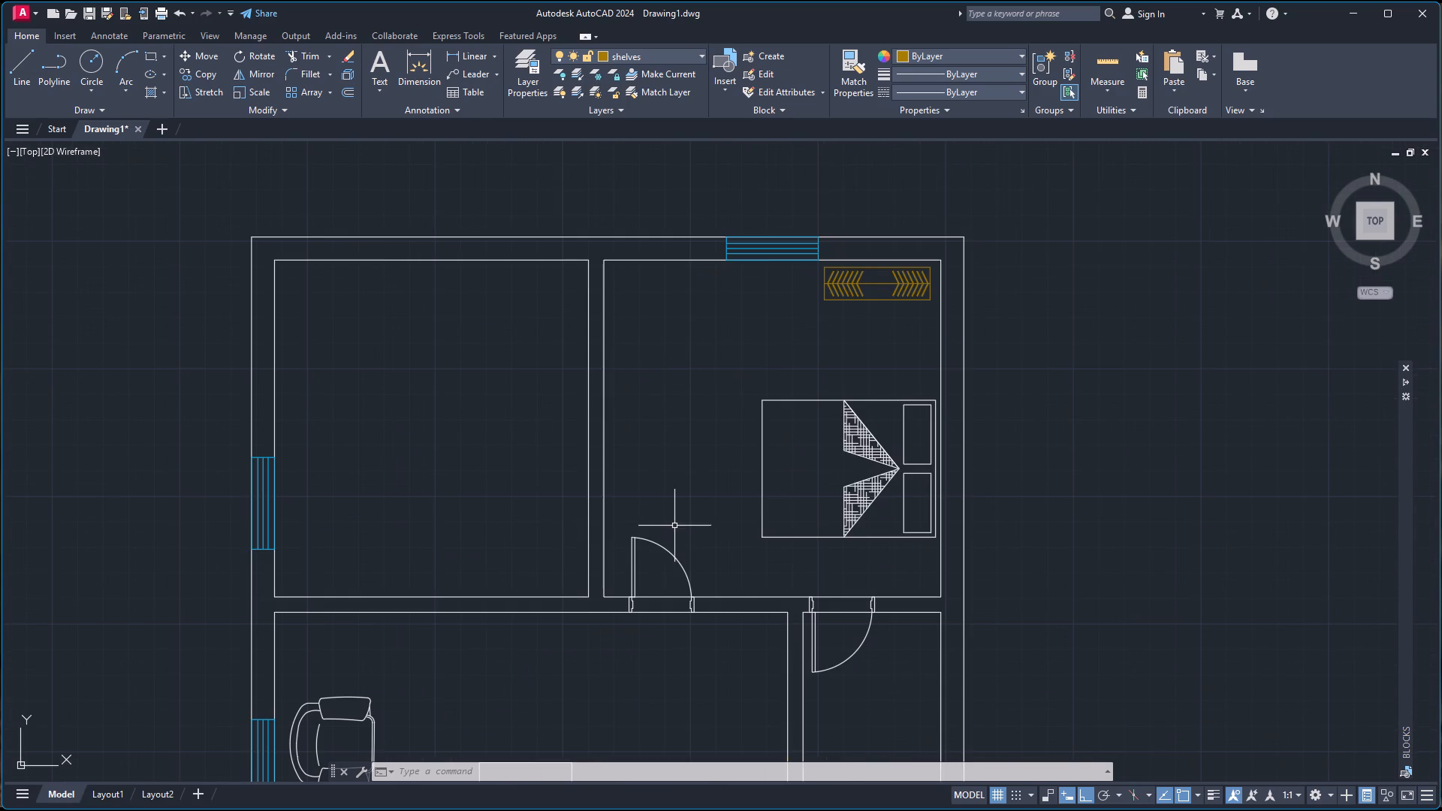
{"action": "type", "text": "tr"}
{"action": "key", "text": "Return"}
{"action": "left_click", "coordinate": [844, 580]}
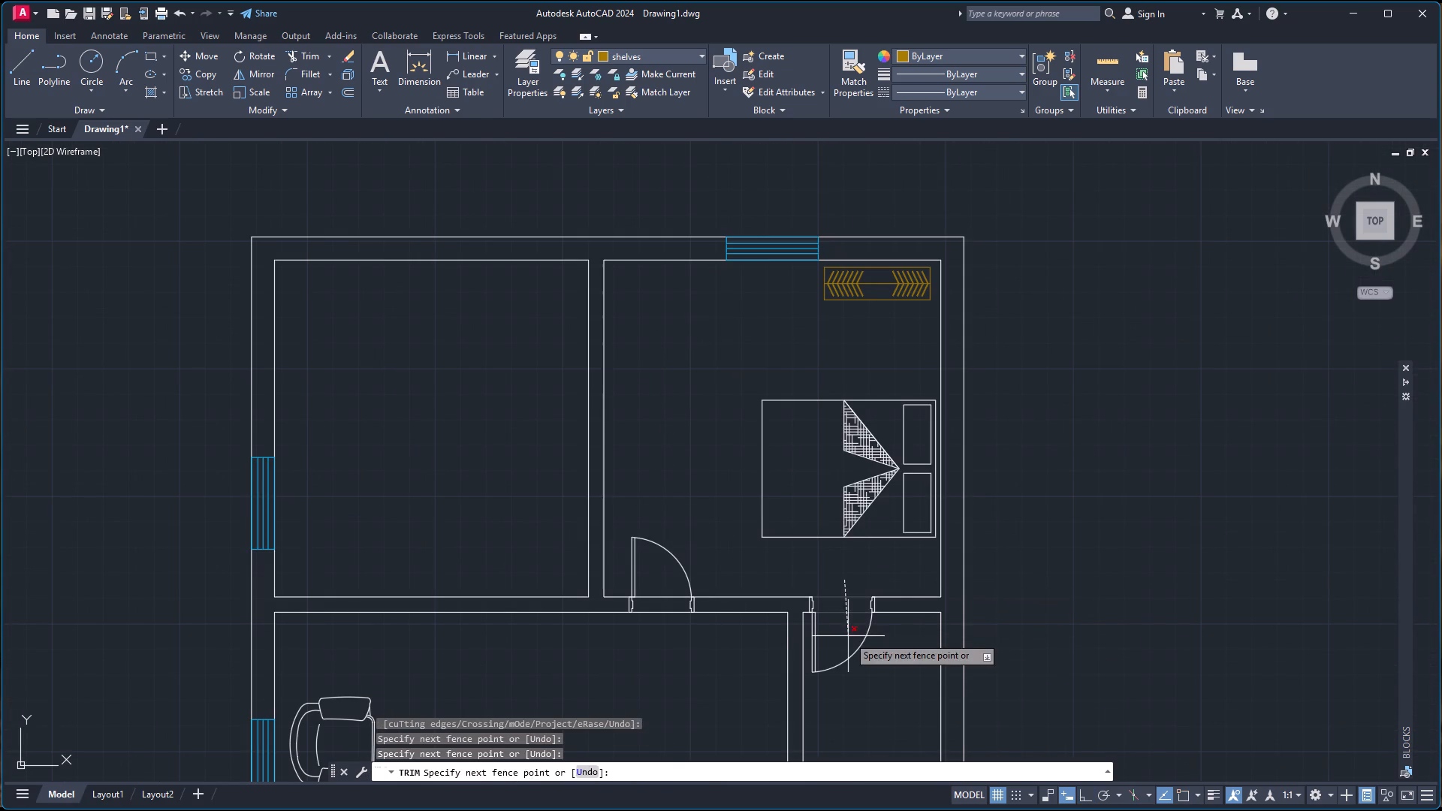
{"action": "left_click", "coordinate": [848, 636]}
{"action": "left_click", "coordinate": [663, 583]}
{"action": "left_click", "coordinate": [666, 626]}
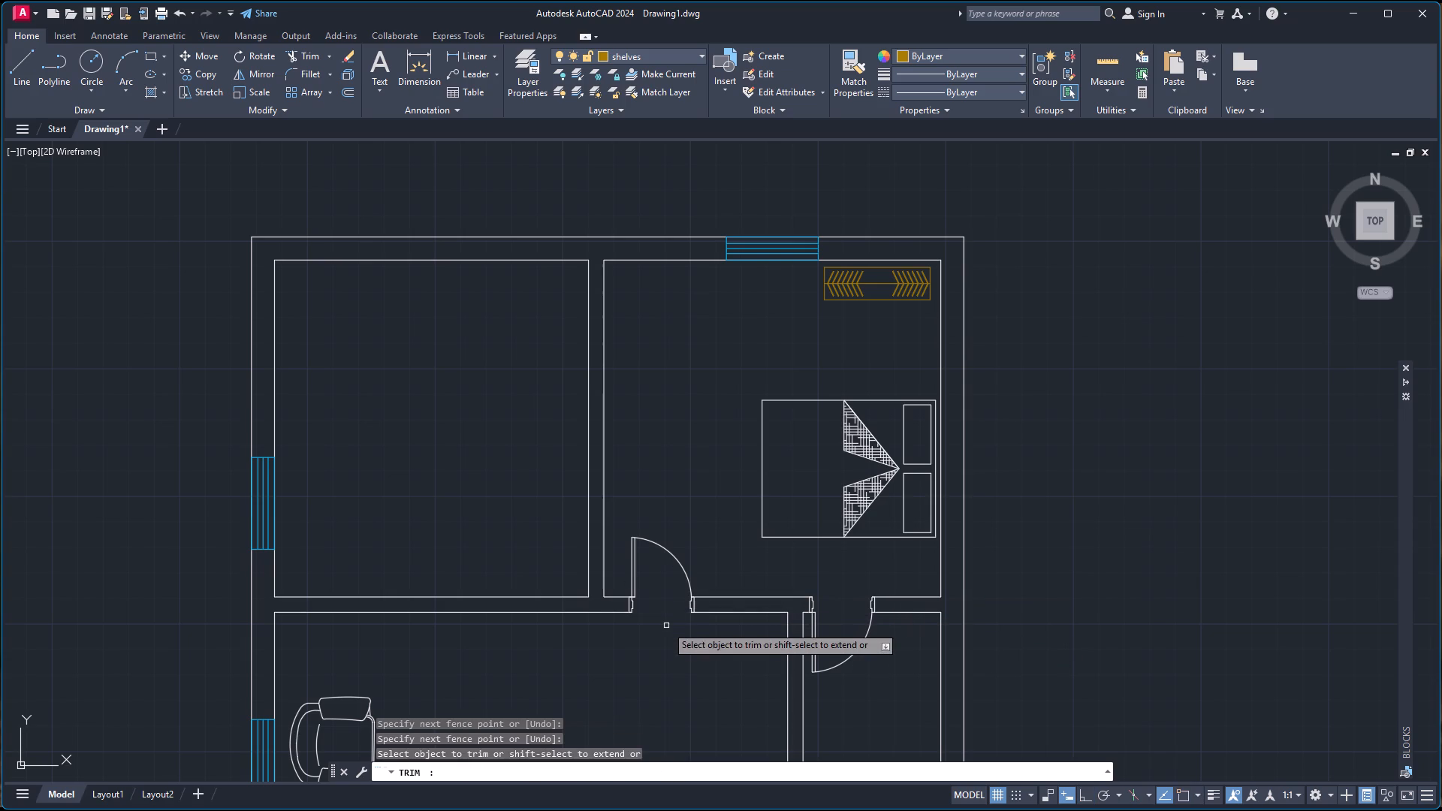
Trim the wall lines crossing the living room's entrance door opening beside the armchairs, and end the Trim command.
{"action": "scroll", "coordinate": [540, 672], "scroll_direction": "down", "scroll_amount": 2}
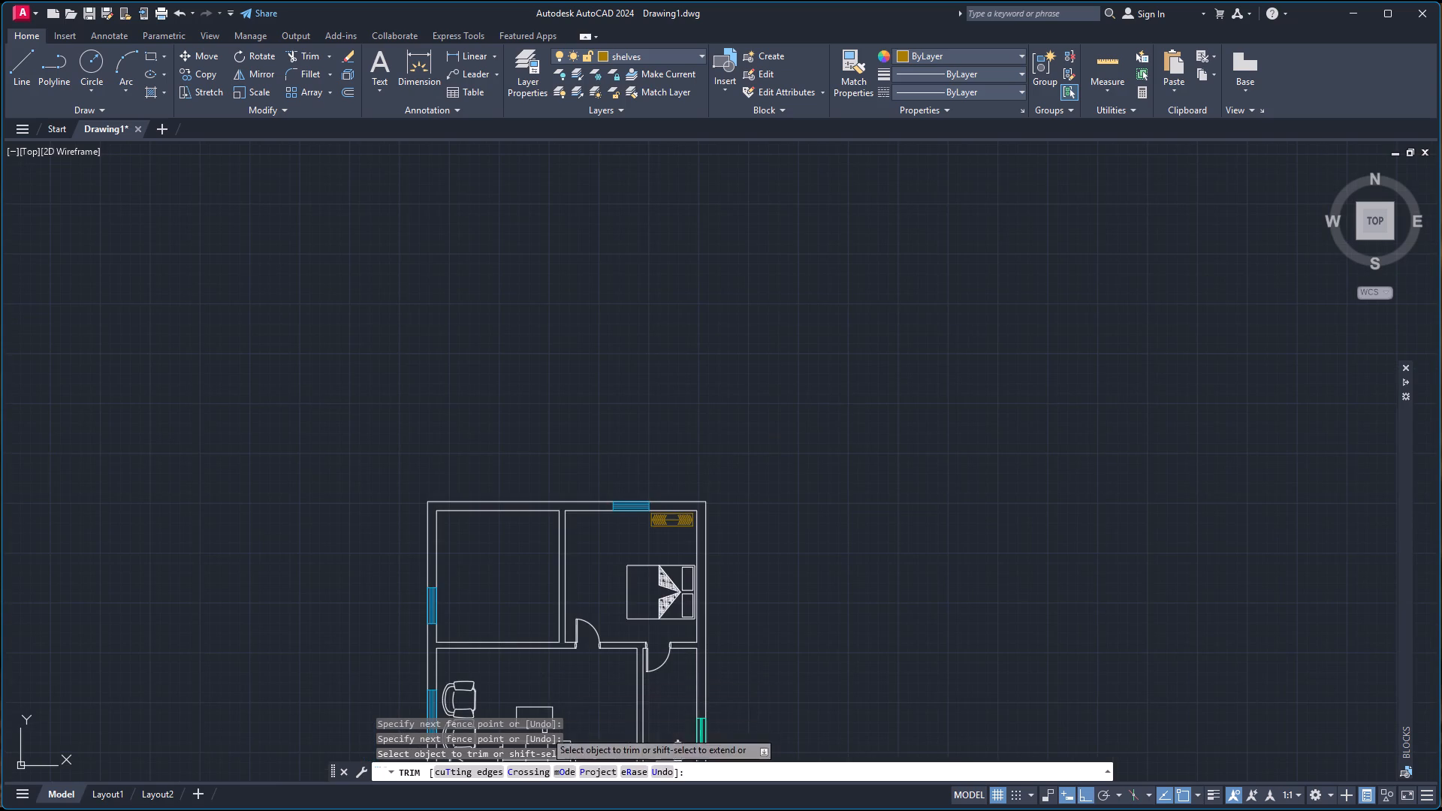
{"action": "scroll", "coordinate": [578, 643], "scroll_direction": "down", "scroll_amount": 2}
{"action": "scroll", "coordinate": [573, 698], "scroll_direction": "up", "scroll_amount": 3}
{"action": "scroll", "coordinate": [489, 691], "scroll_direction": "up", "scroll_amount": 2}
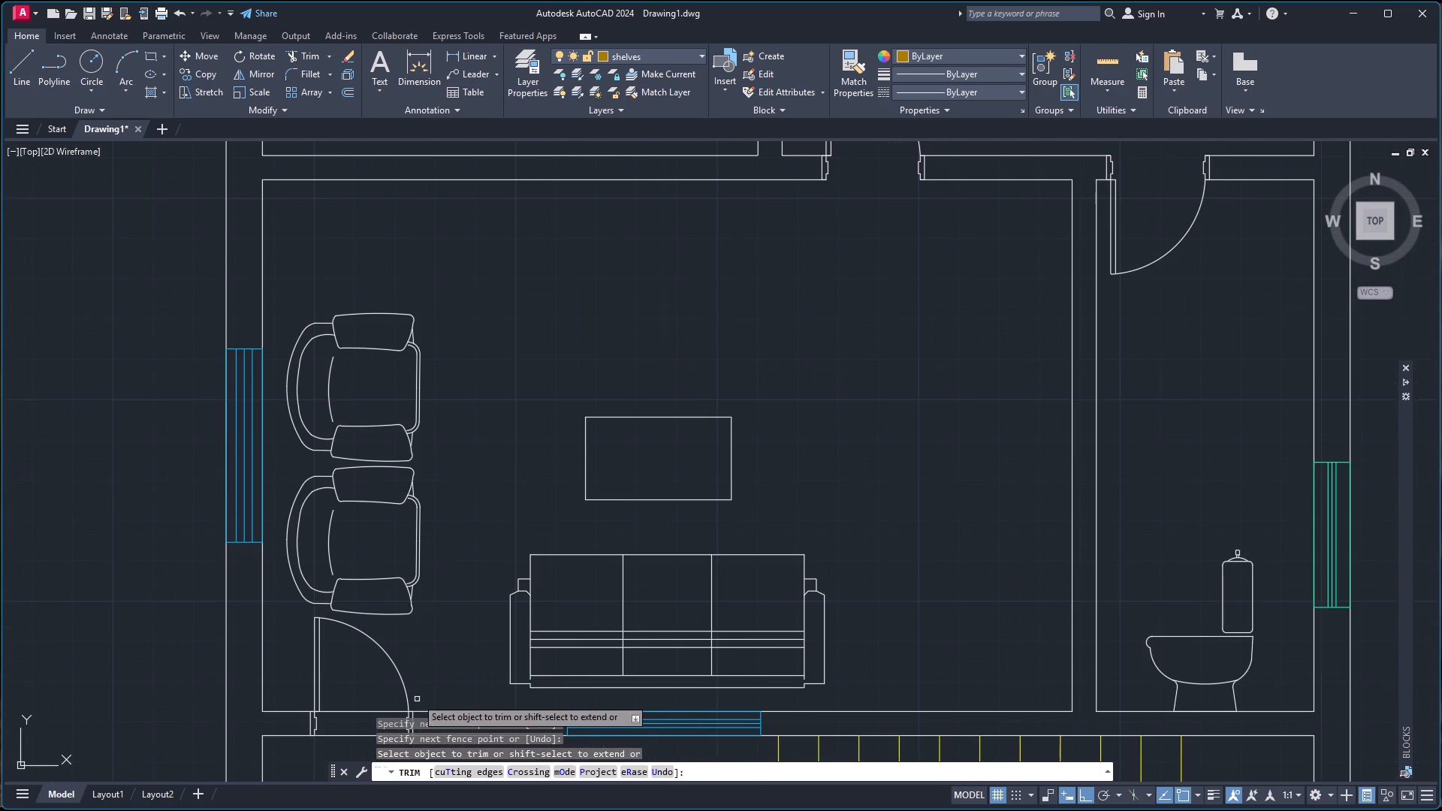
{"action": "left_click", "coordinate": [363, 701]}
{"action": "left_click", "coordinate": [354, 743]}
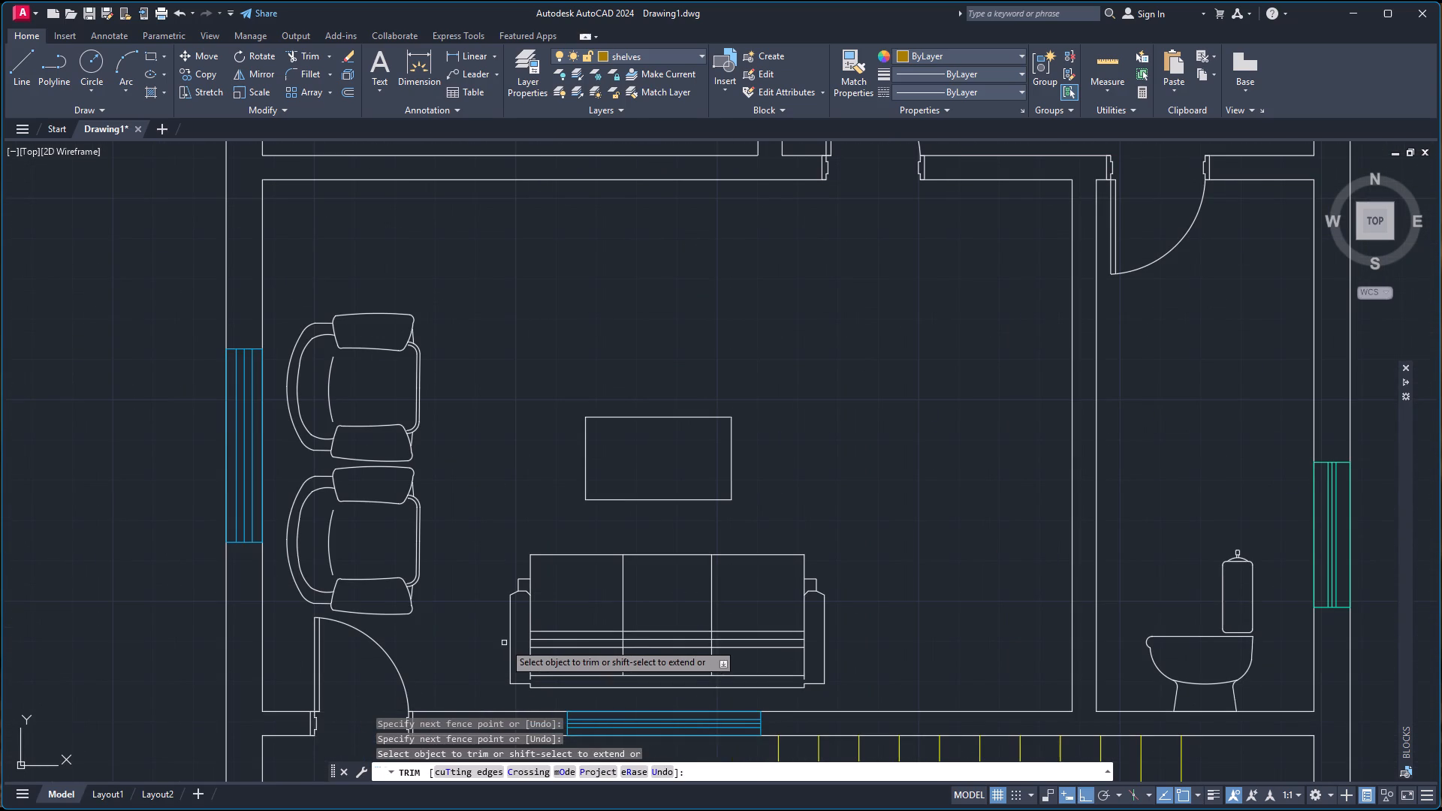
{"action": "scroll", "coordinate": [504, 647], "scroll_direction": "down", "scroll_amount": 2}
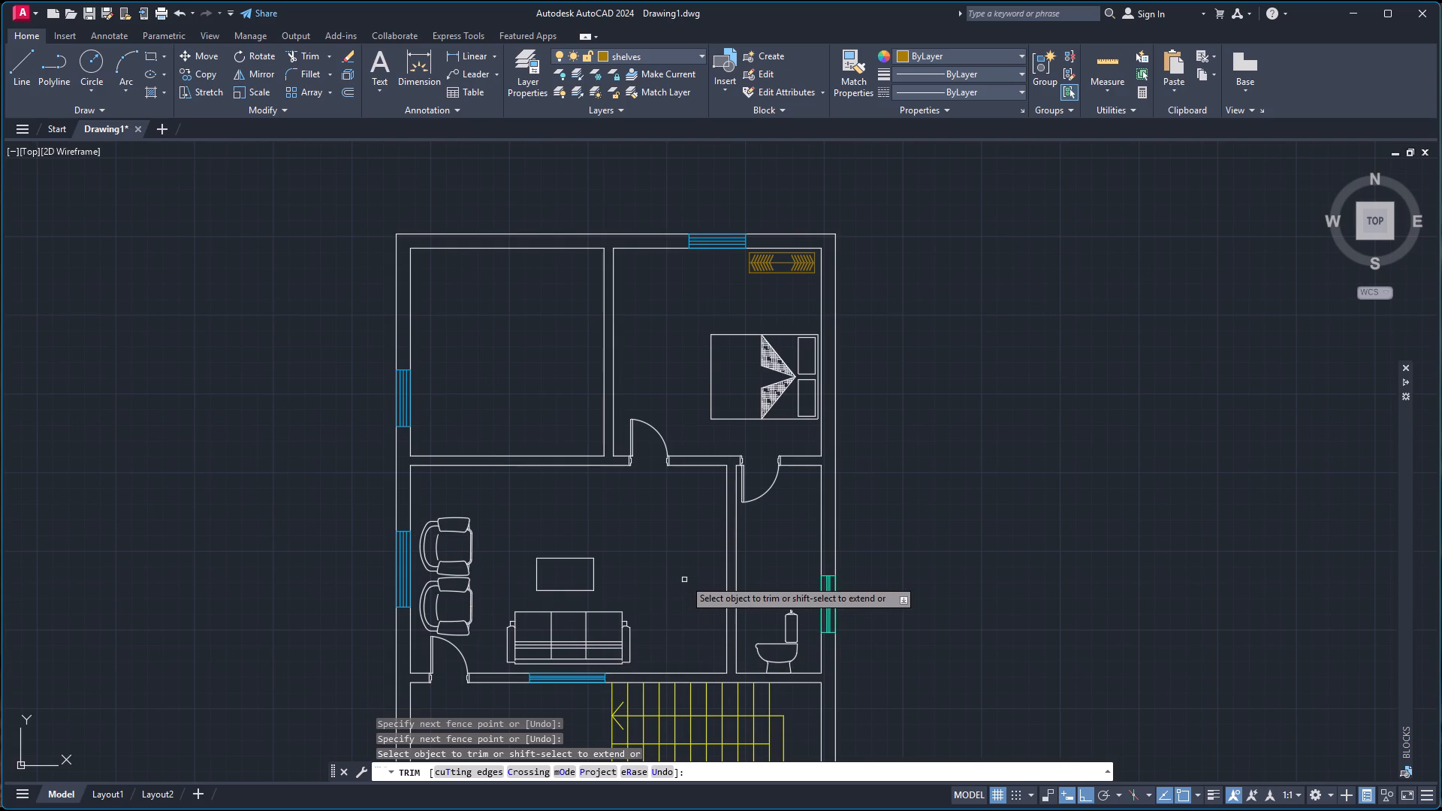
{"action": "scroll", "coordinate": [438, 677], "scroll_direction": "up", "scroll_amount": 5}
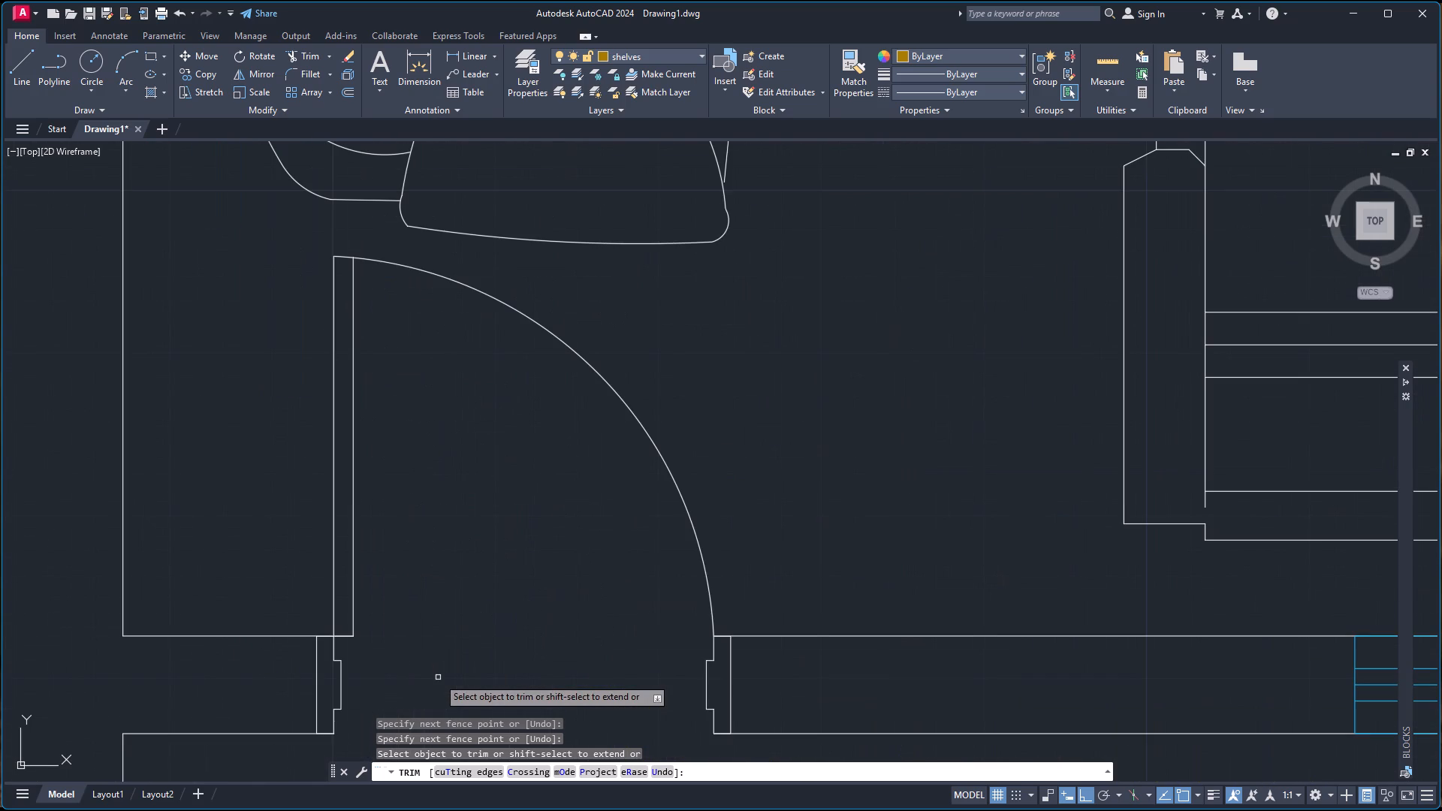
{"action": "scroll", "coordinate": [470, 665], "scroll_direction": "down", "scroll_amount": 4}
{"action": "scroll", "coordinate": [770, 549], "scroll_direction": "down", "scroll_amount": 1}
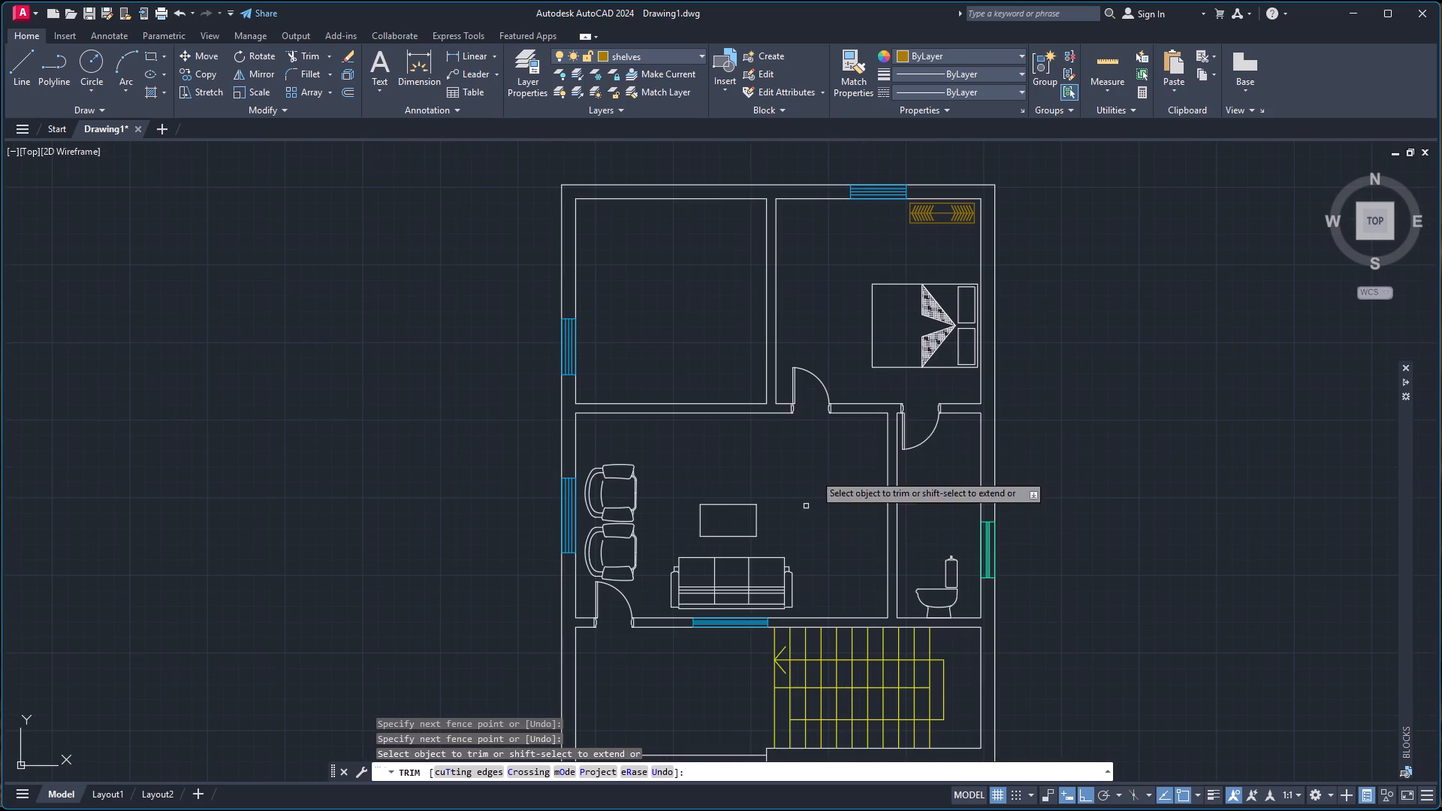
{"action": "scroll", "coordinate": [861, 347], "scroll_direction": "up", "scroll_amount": 1}
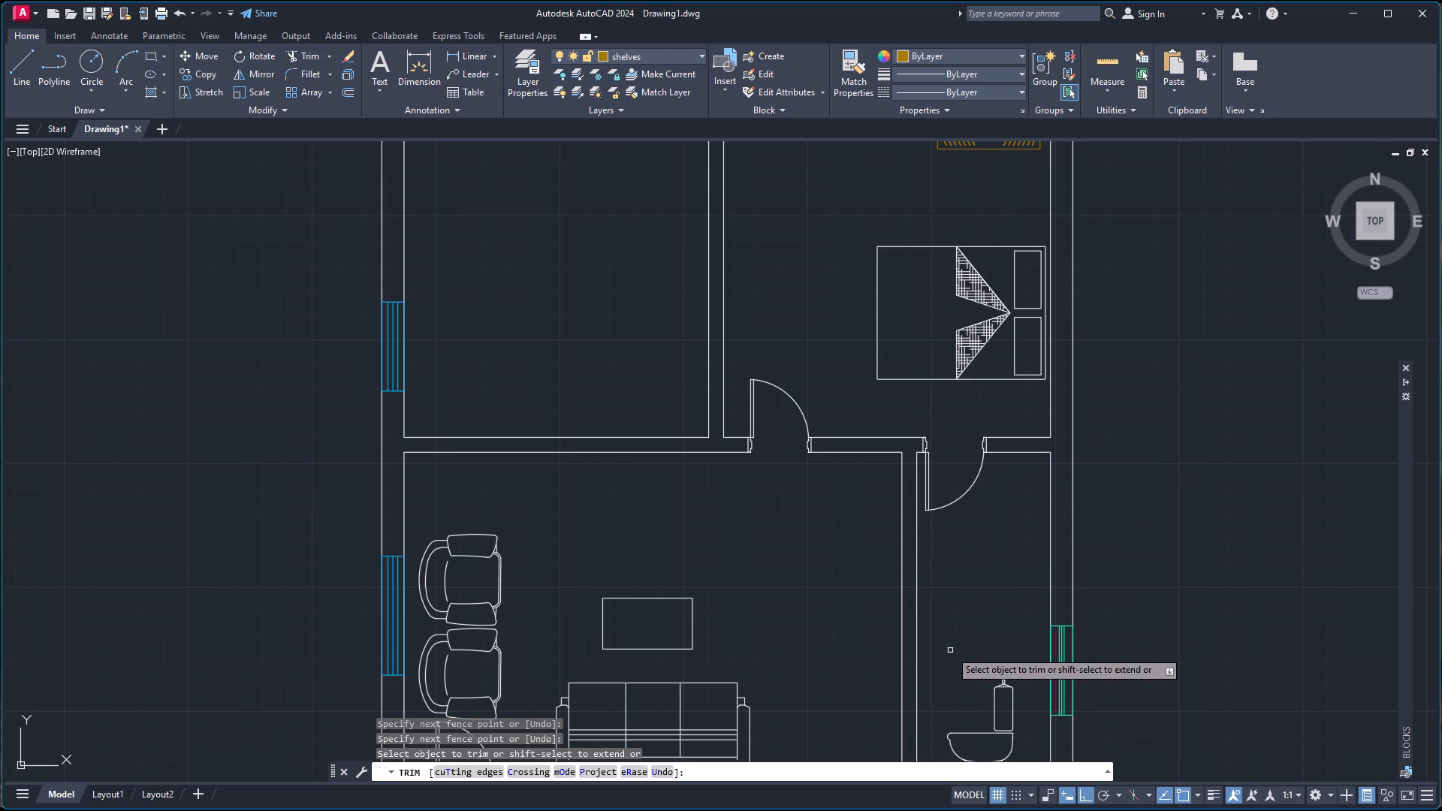
{"action": "key", "text": "Escape"}
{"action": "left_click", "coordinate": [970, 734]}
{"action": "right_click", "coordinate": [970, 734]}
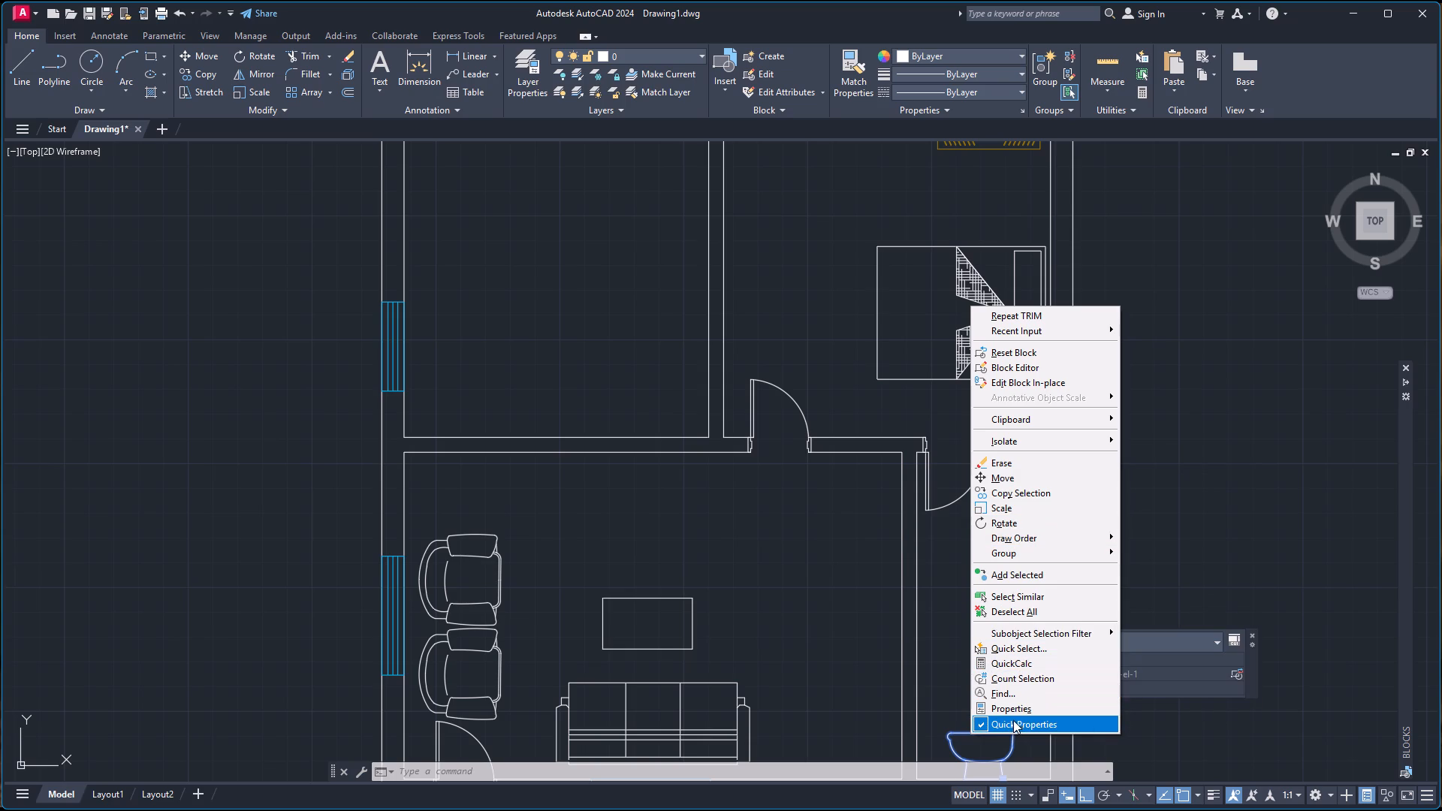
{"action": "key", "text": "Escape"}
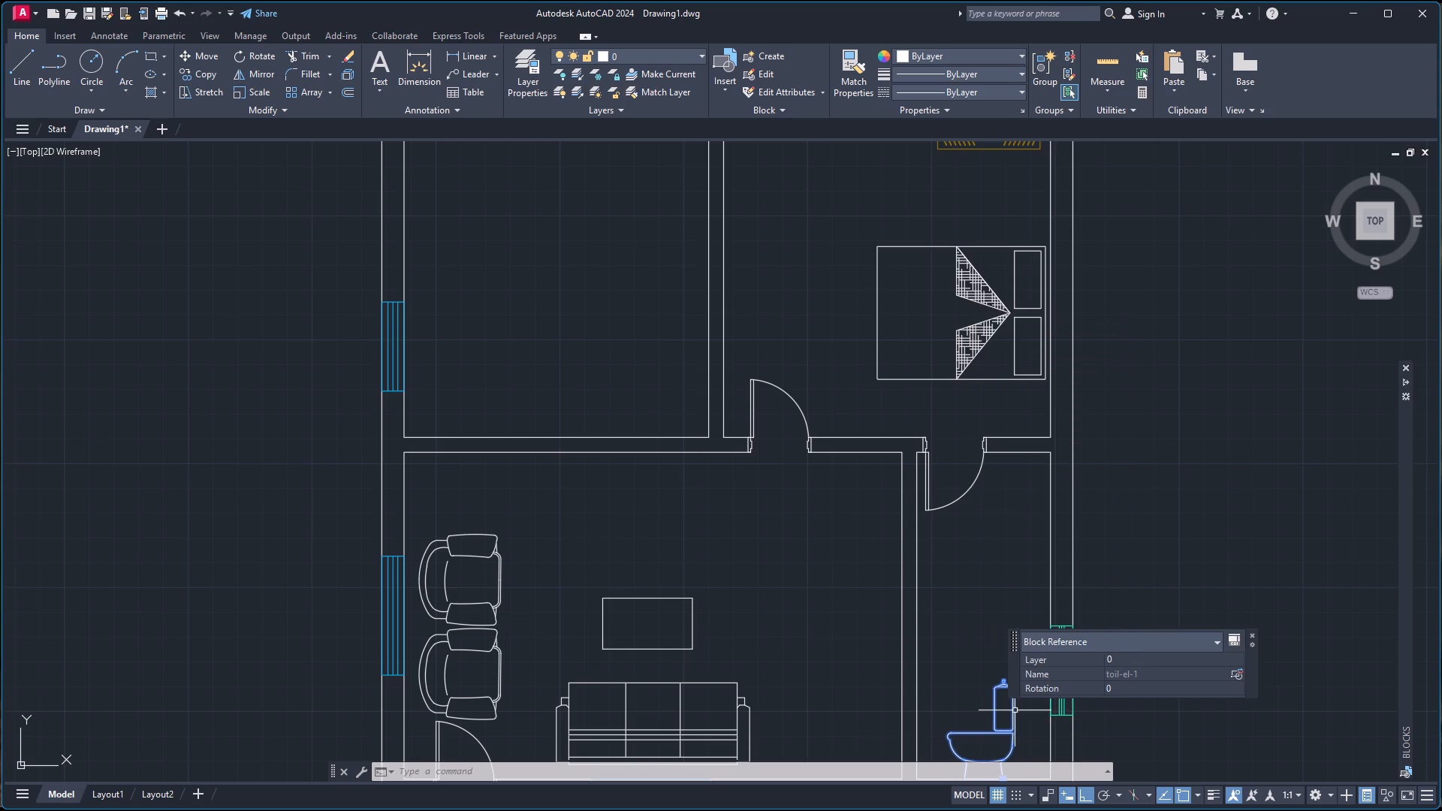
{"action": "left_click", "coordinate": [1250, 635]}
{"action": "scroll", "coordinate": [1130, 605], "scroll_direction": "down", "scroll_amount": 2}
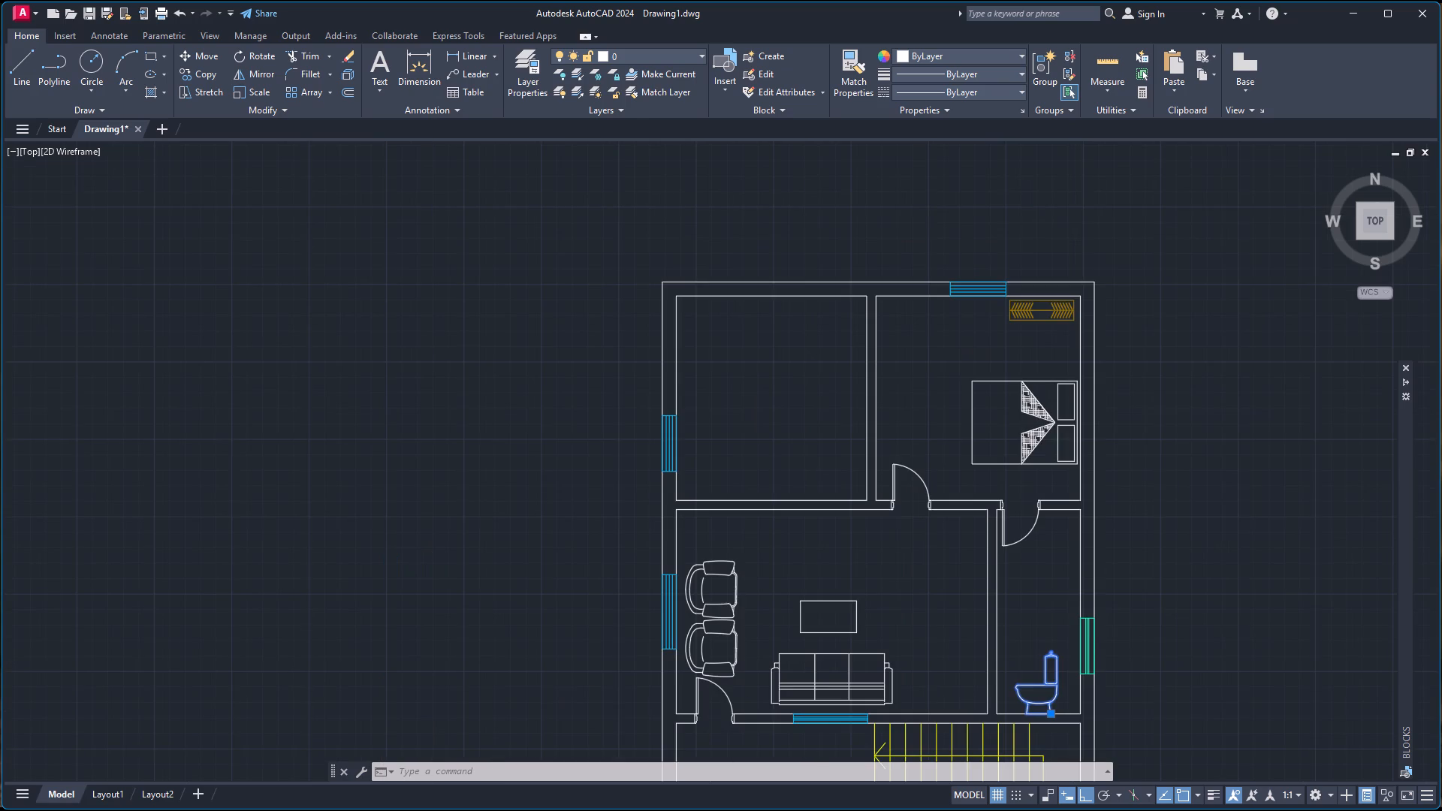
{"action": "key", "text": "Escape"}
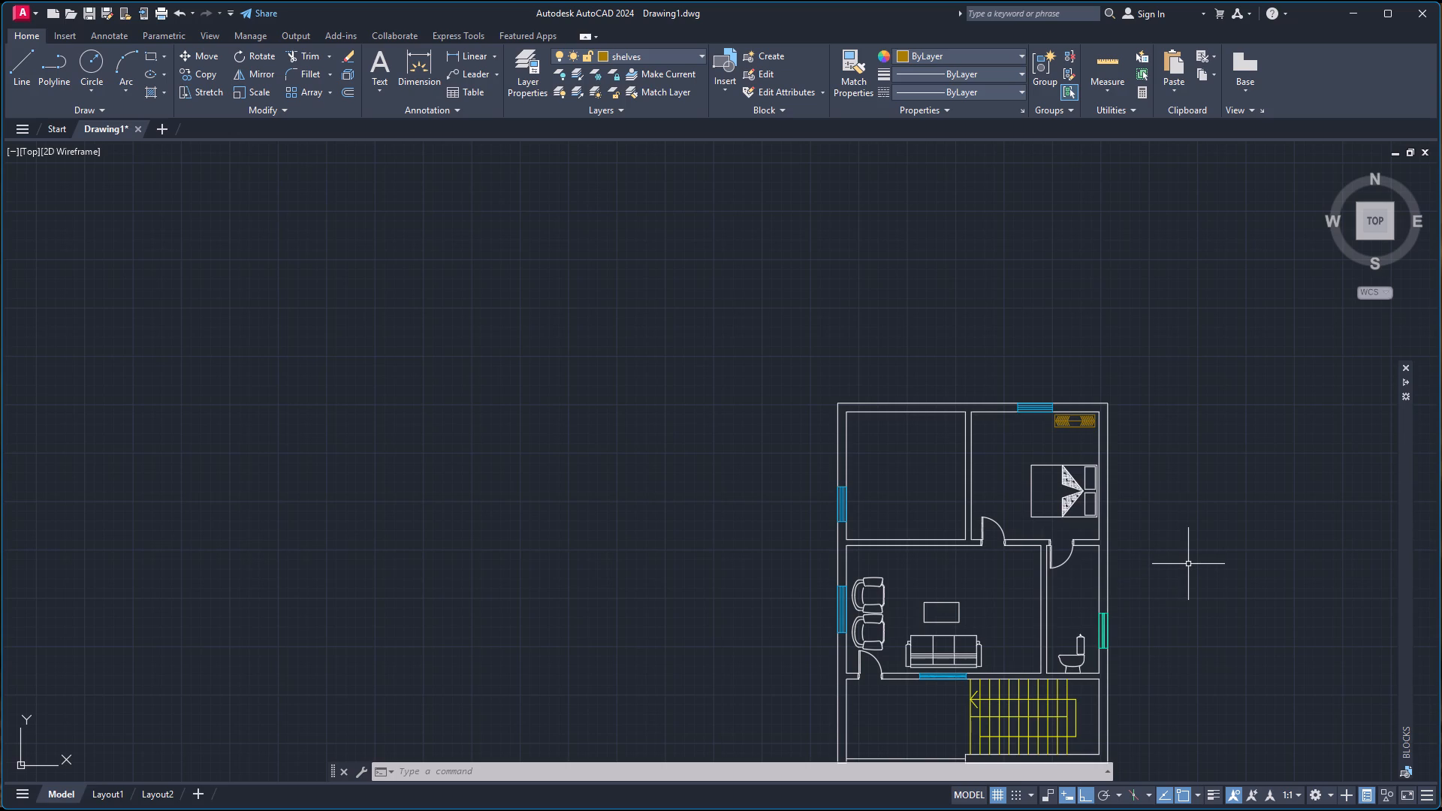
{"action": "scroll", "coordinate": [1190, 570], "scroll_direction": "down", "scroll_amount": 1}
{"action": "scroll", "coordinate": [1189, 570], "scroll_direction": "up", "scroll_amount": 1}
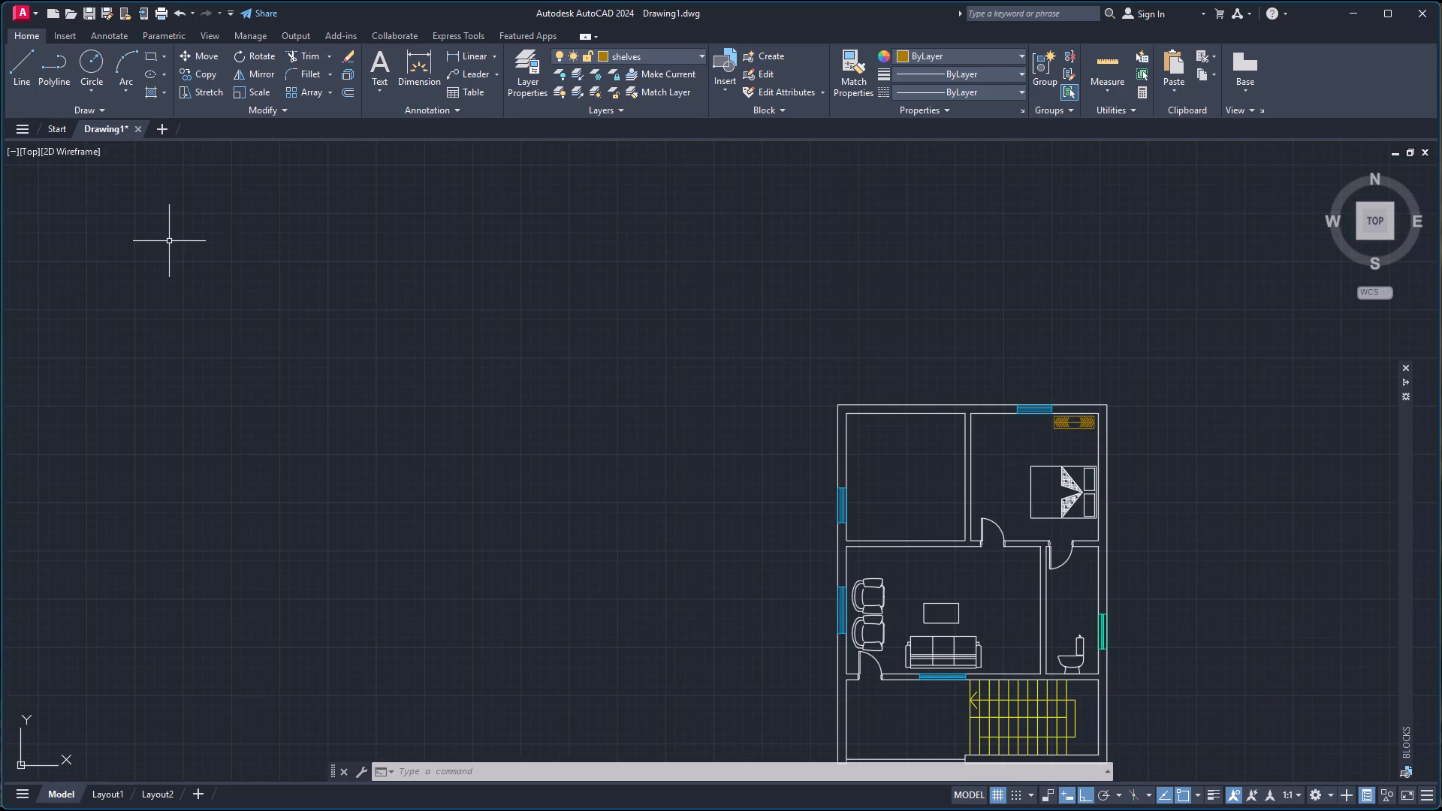
Start saving the drawing and choose New folder (5) inside FUJI Files on drive D as its location.
{"action": "key", "text": "ctrl+s"}
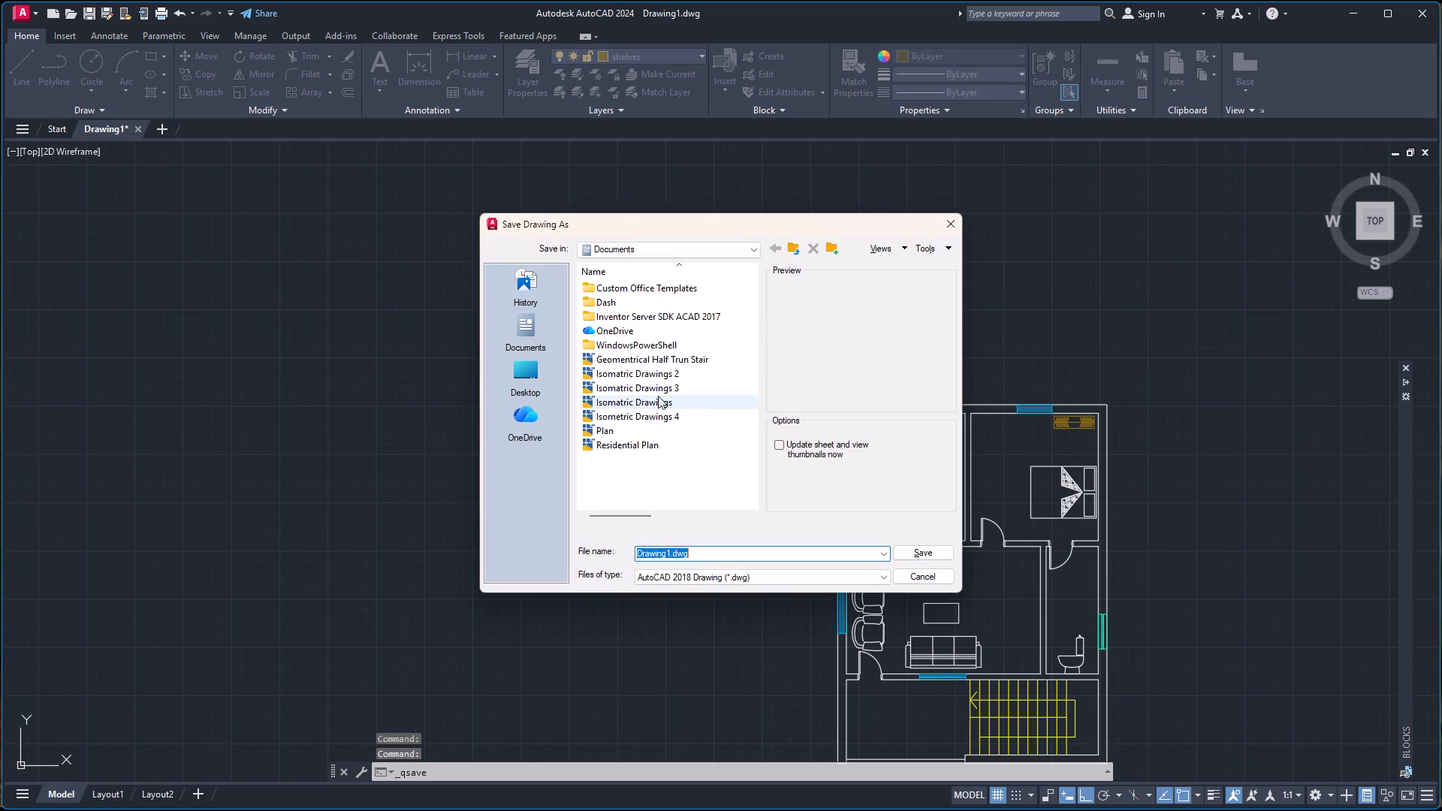
{"action": "left_click", "coordinate": [524, 392]}
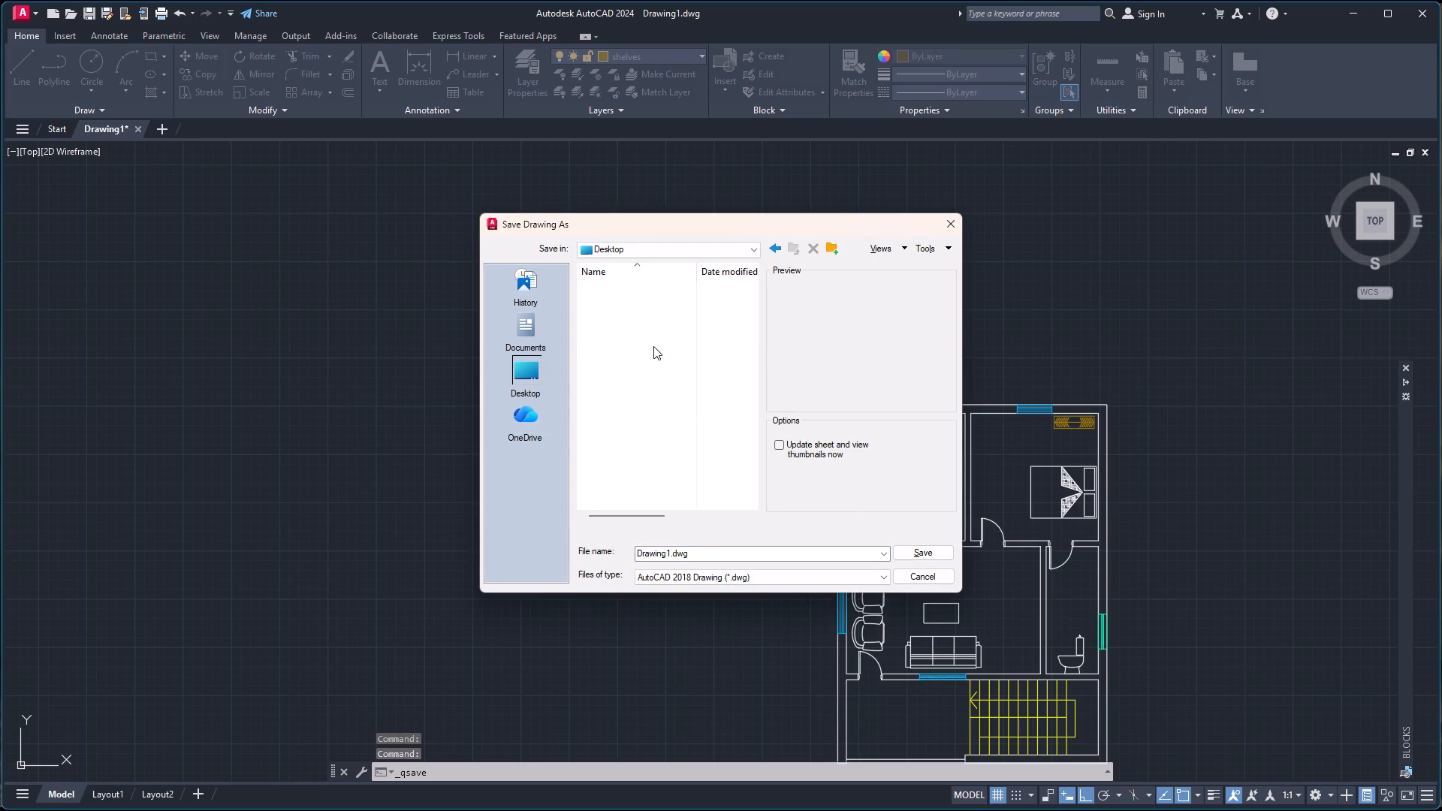
{"action": "double_click", "coordinate": [631, 500]}
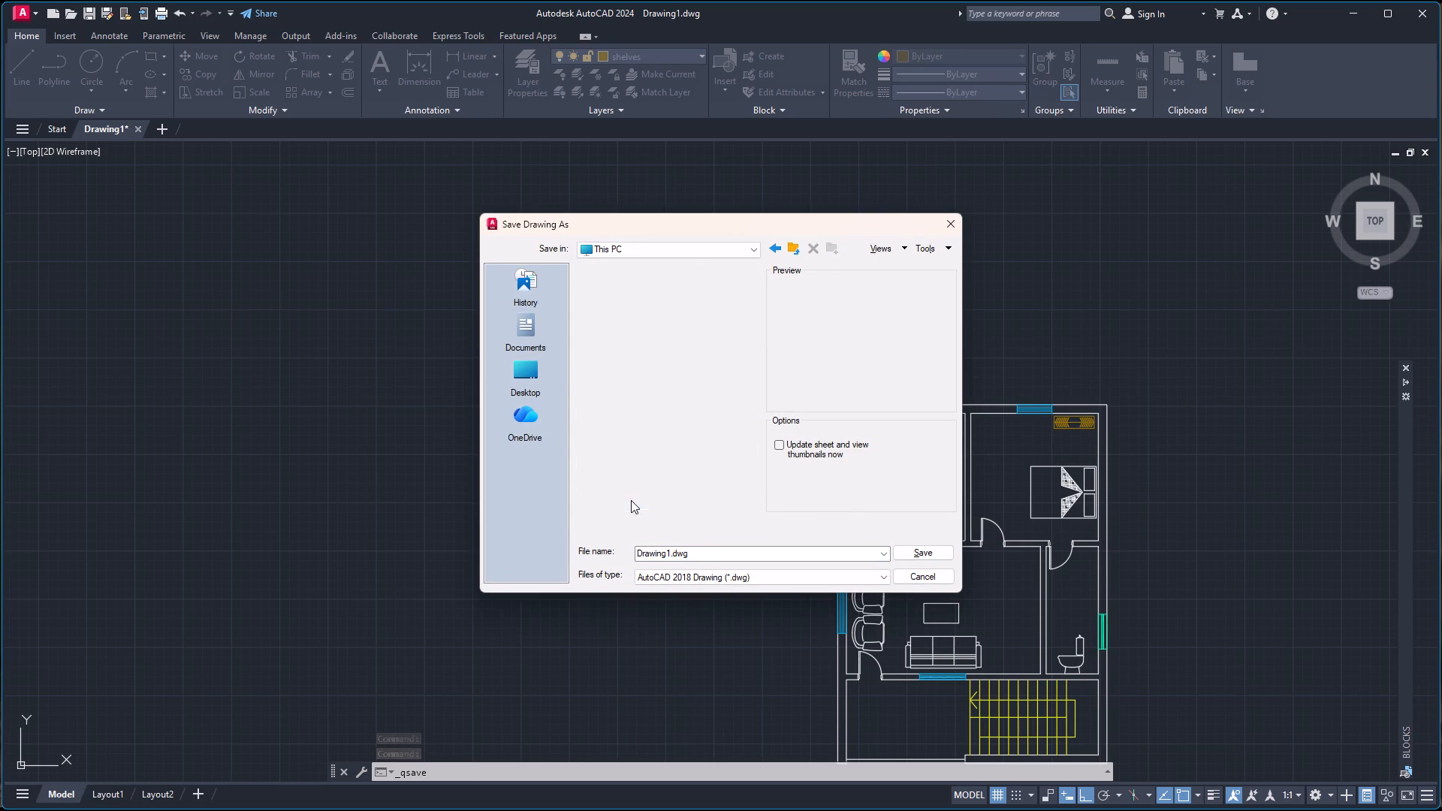
{"action": "double_click", "coordinate": [644, 321]}
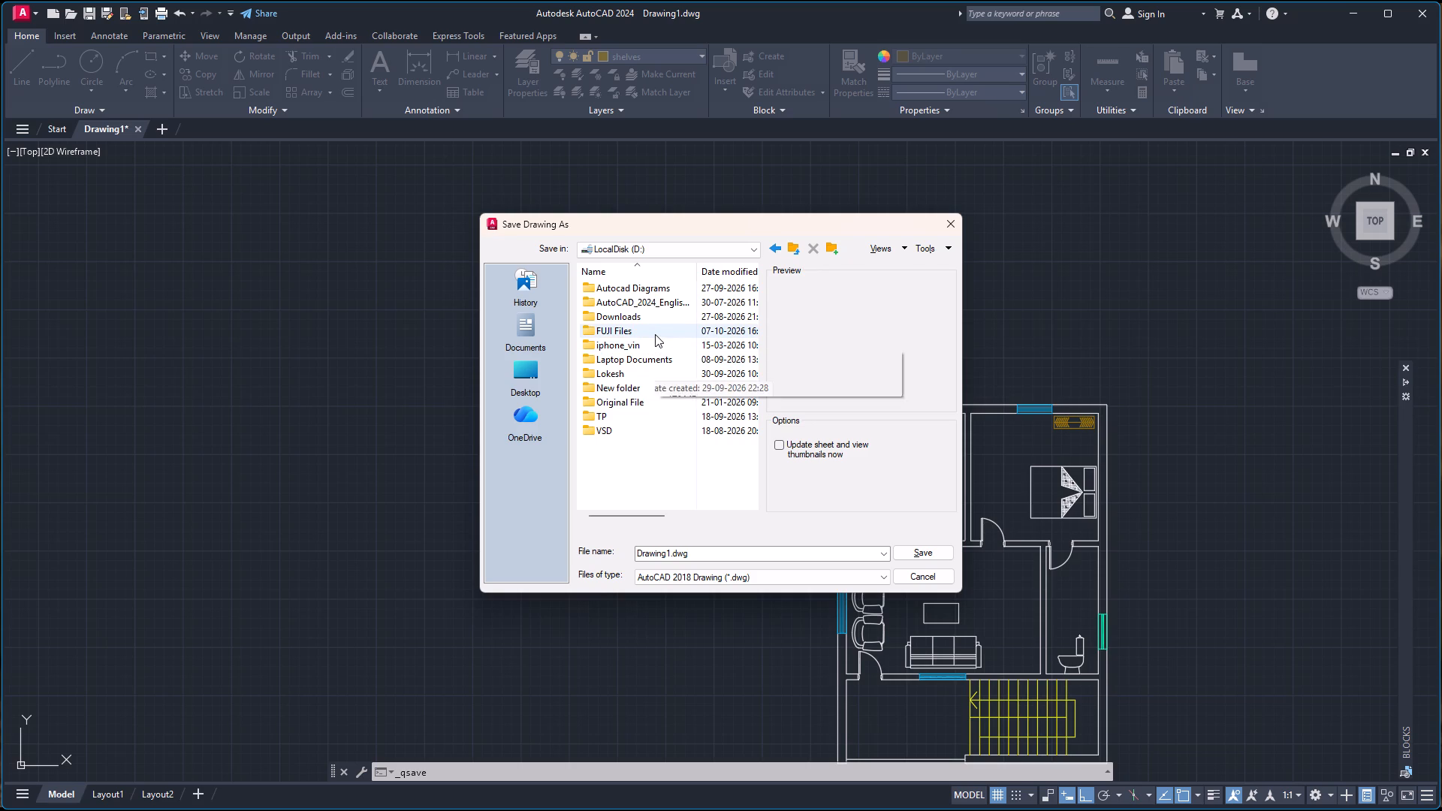
{"action": "double_click", "coordinate": [655, 334]}
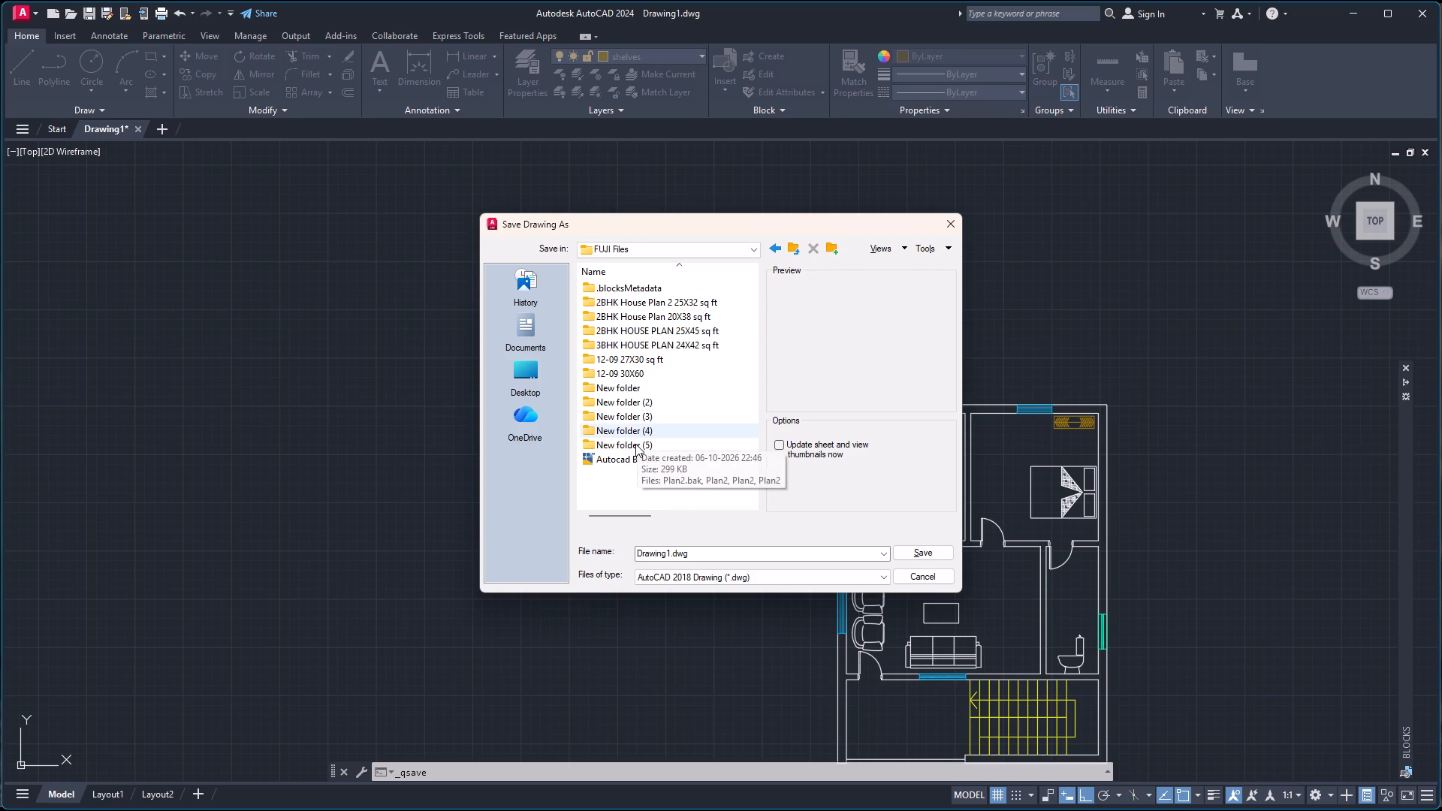
{"action": "double_click", "coordinate": [635, 444]}
{"action": "left_click", "coordinate": [653, 399]}
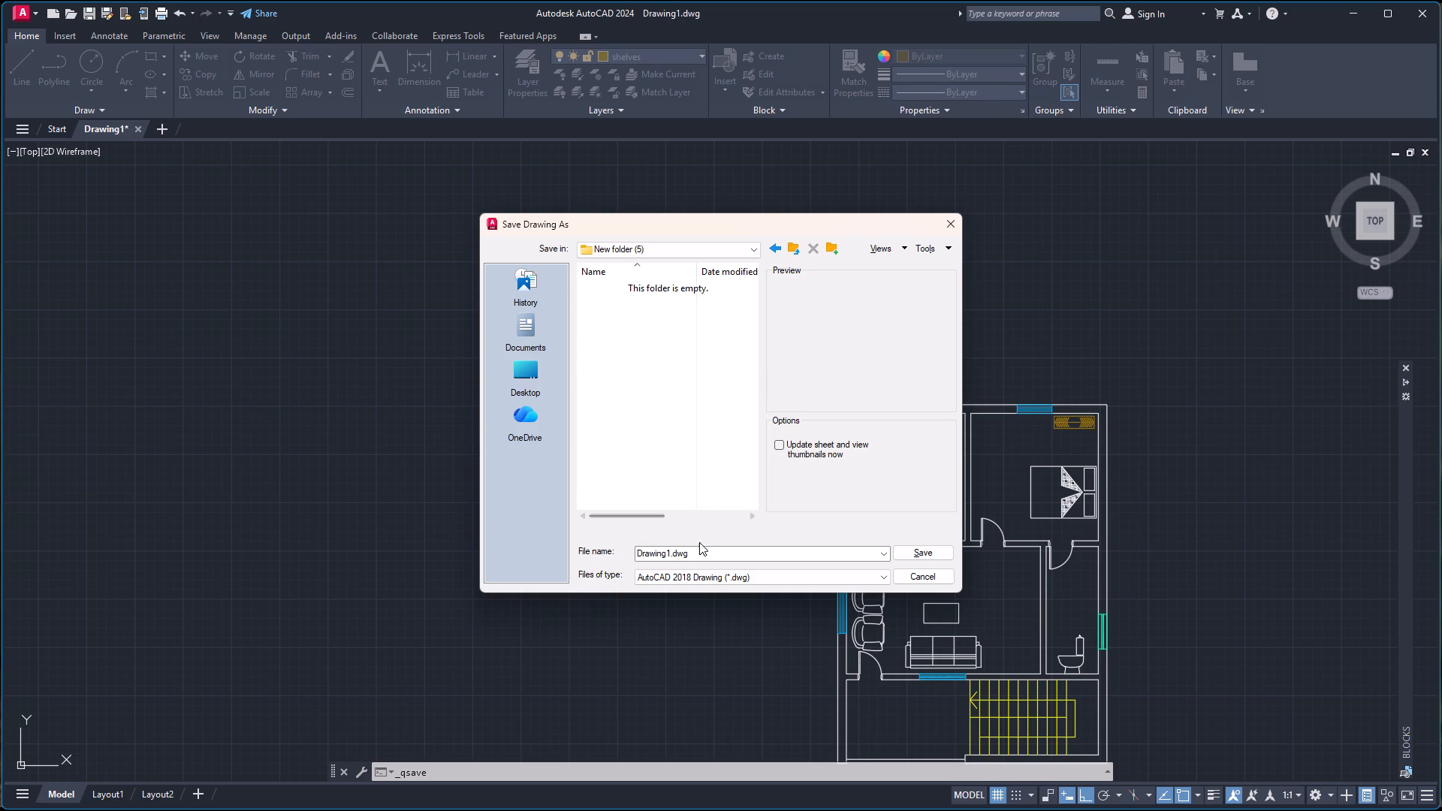
Name the drawing file 1 BHK and save it.
{"action": "left_click_drag", "start_coordinate": [706, 553], "coordinate": [595, 551]}
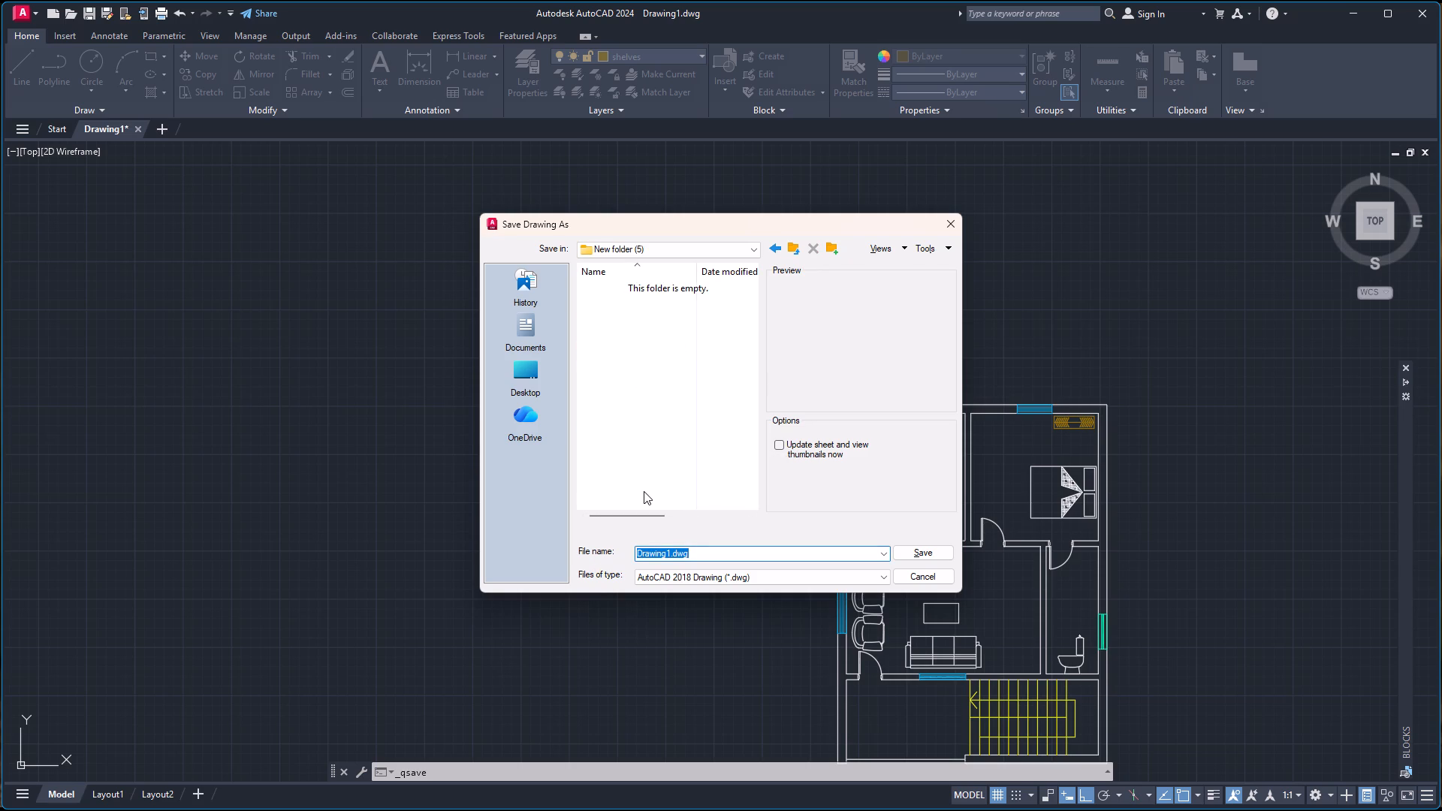
{"action": "key", "text": "2"}
{"action": "key", "text": "BackSpace"}
{"action": "key", "text": "BackSpace"}
{"action": "key", "text": "BackSpace"}
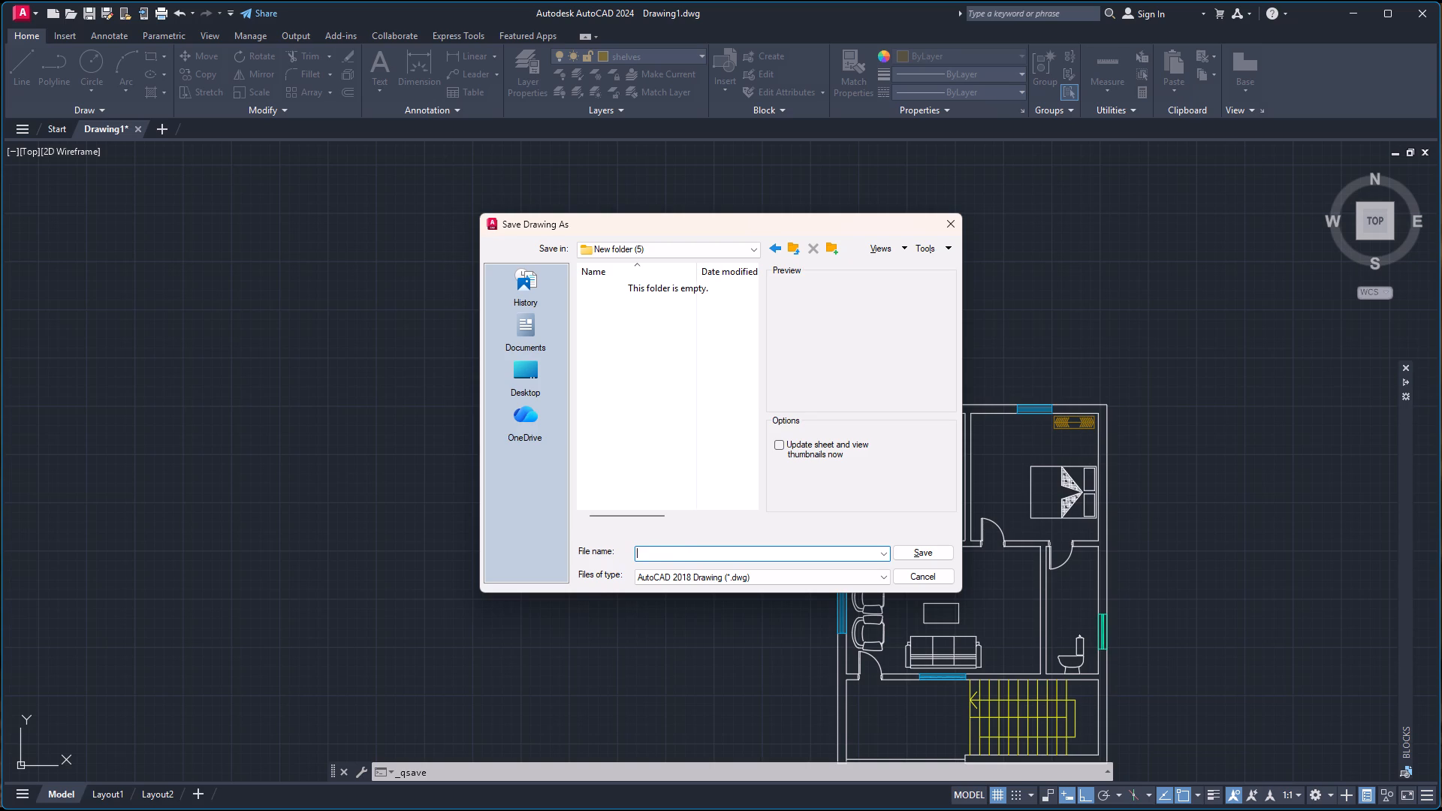
{"action": "type", "text": "1"}
{"action": "key", "text": "space"}
{"action": "type", "text": "BHK"}
{"action": "key", "text": "space"}
{"action": "key", "text": "BackSpace"}
{"action": "key", "text": "Return"}
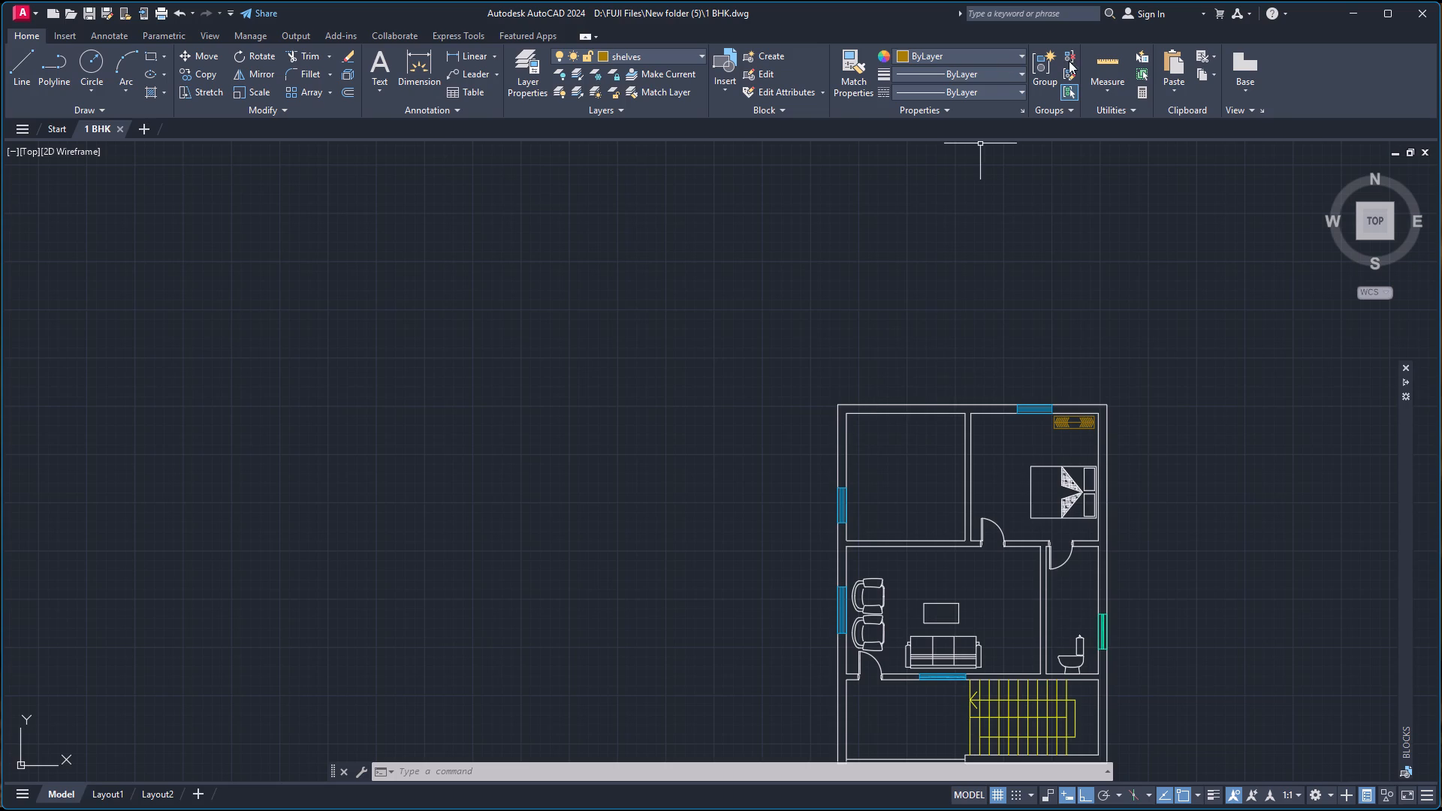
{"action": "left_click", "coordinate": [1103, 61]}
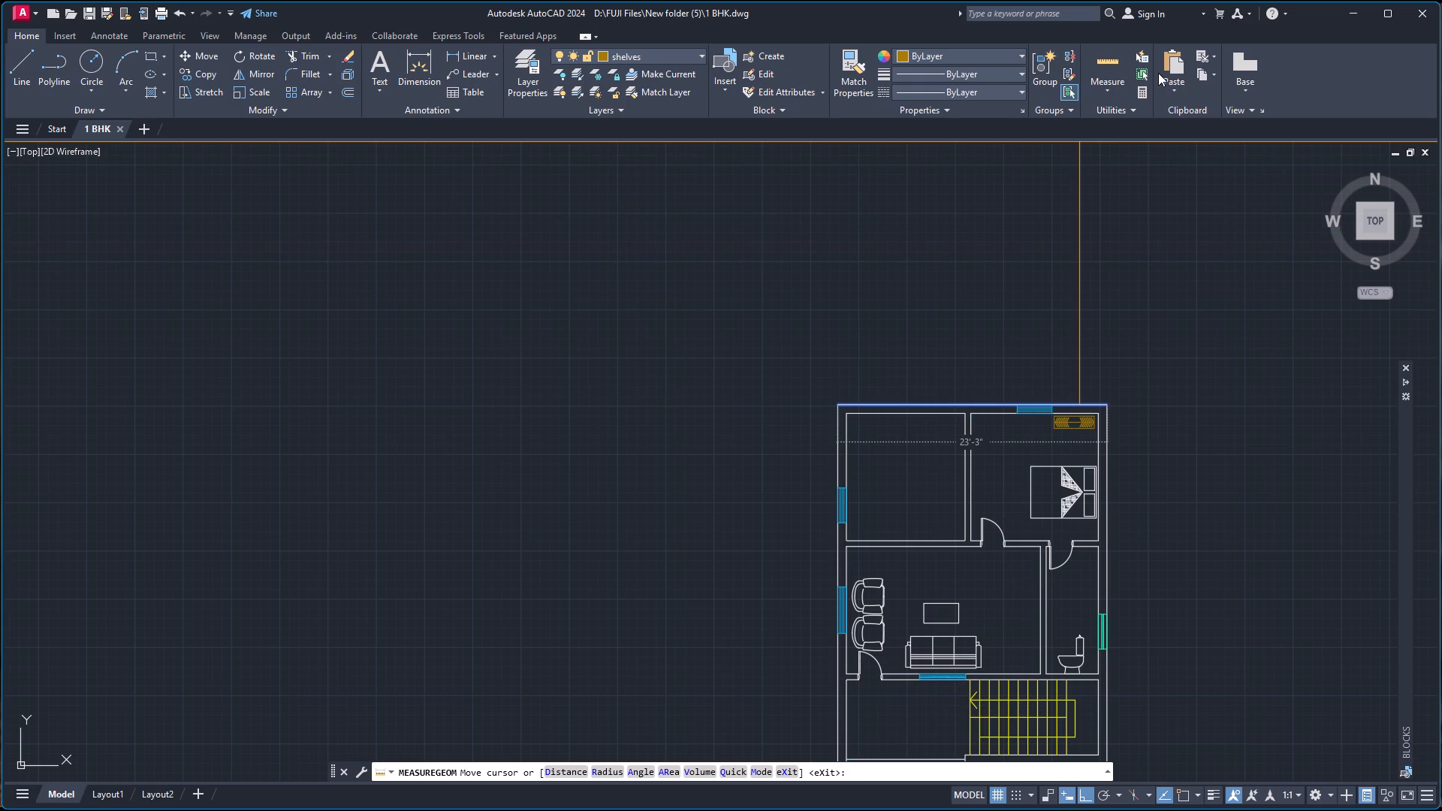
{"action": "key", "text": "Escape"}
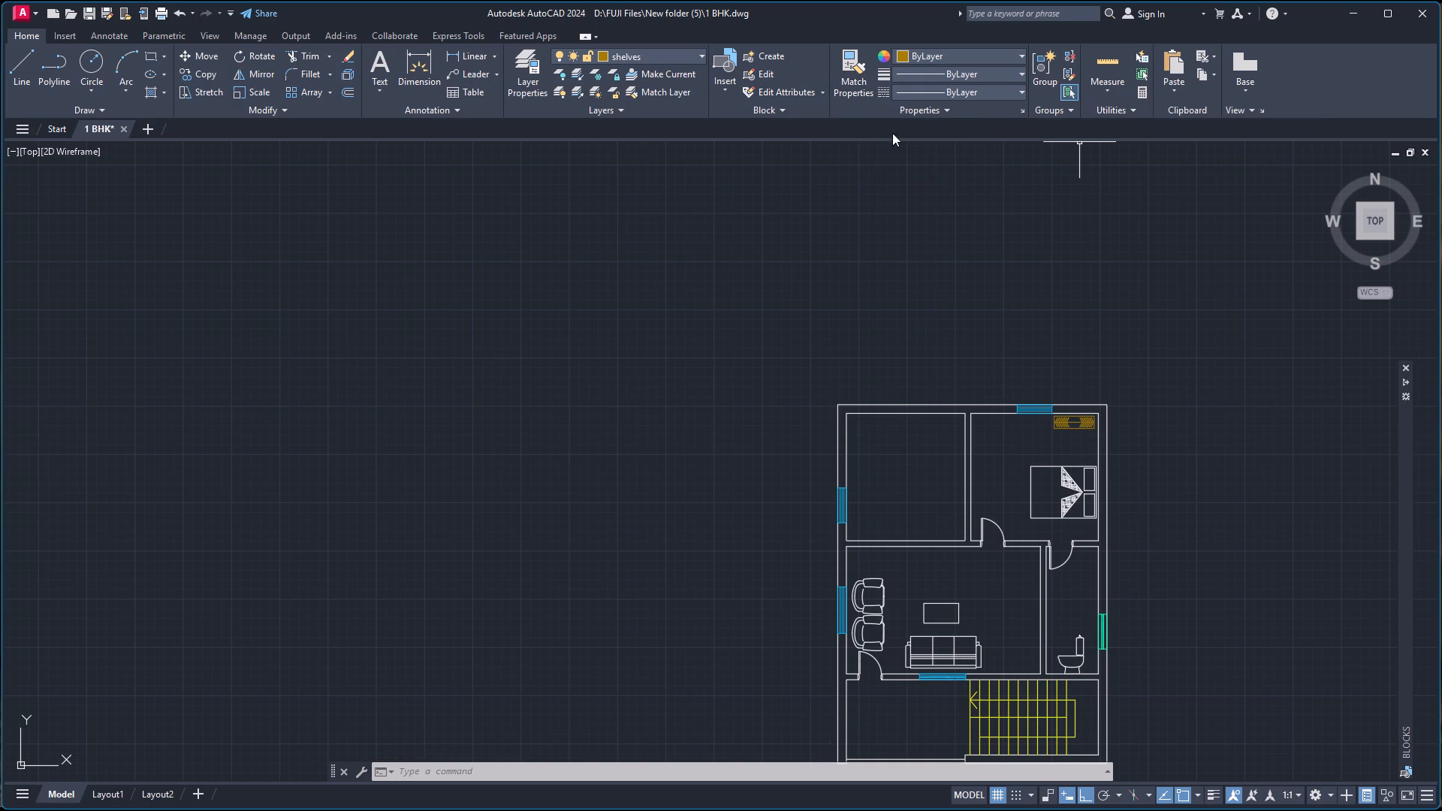
Offset the inner line of the left outer wall 2' into the empty room beside the bedroom.
{"action": "scroll", "coordinate": [866, 439], "scroll_direction": "up", "scroll_amount": 2}
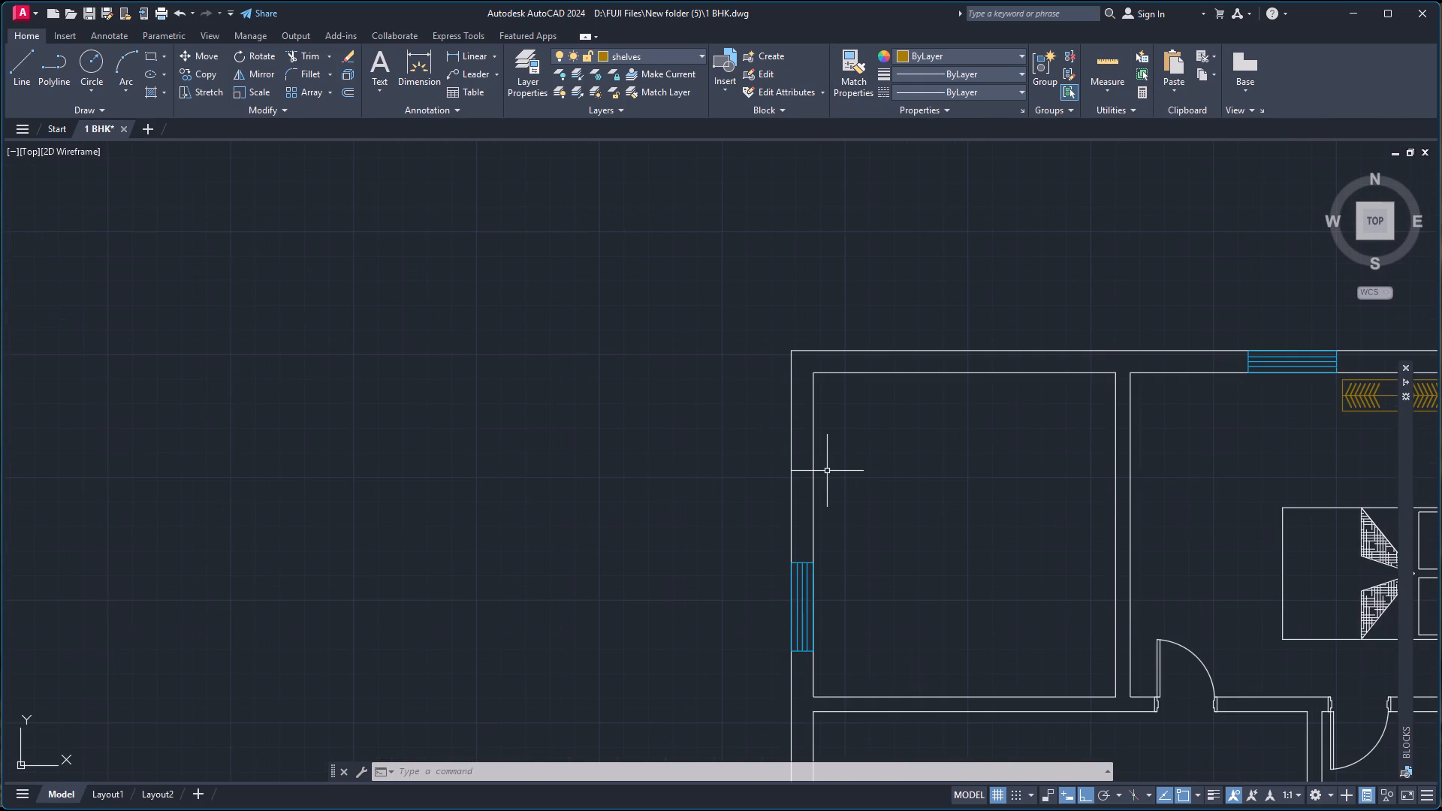
{"action": "key", "text": "o"}
{"action": "key", "text": "Return"}
{"action": "key", "text": "Return"}
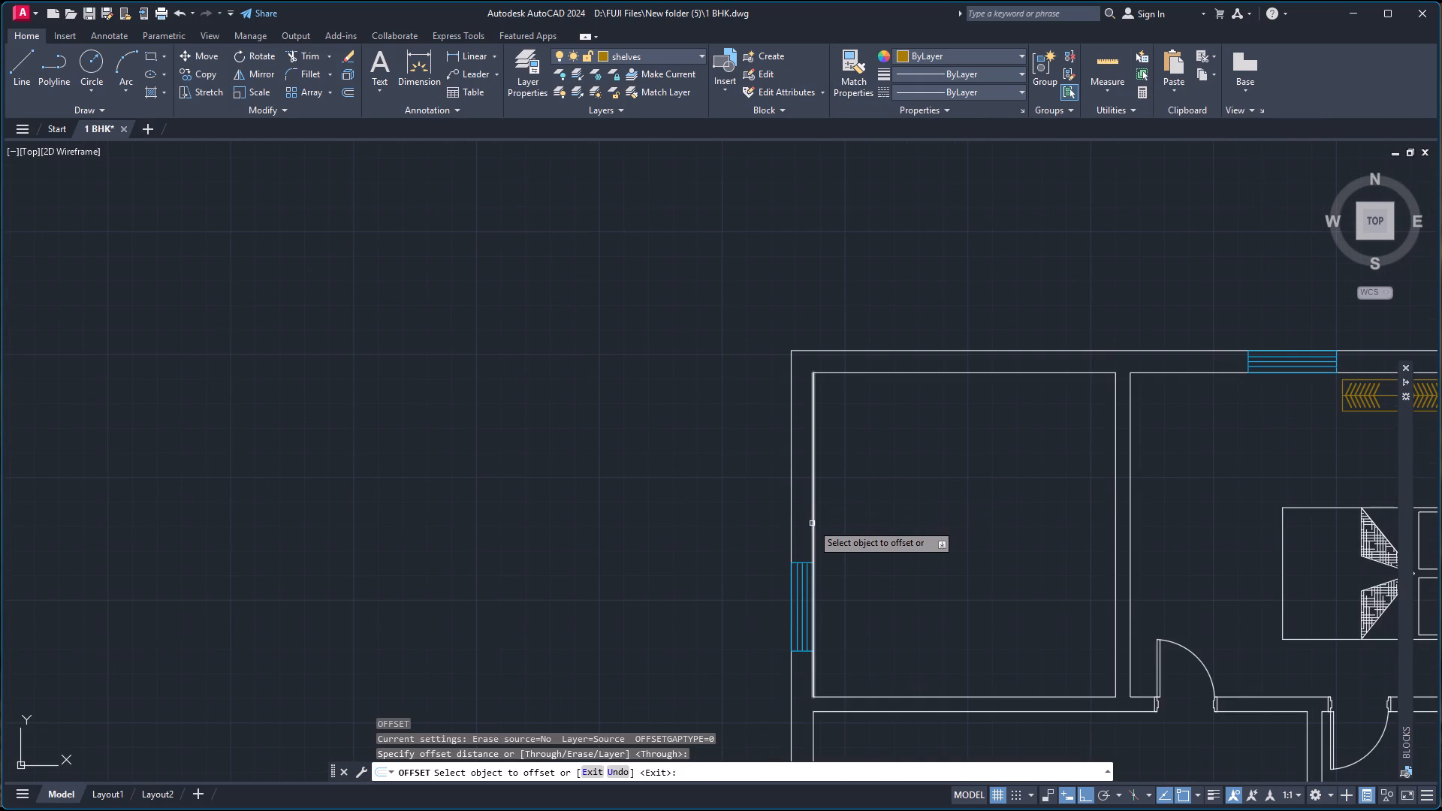
{"action": "left_click", "coordinate": [813, 529]}
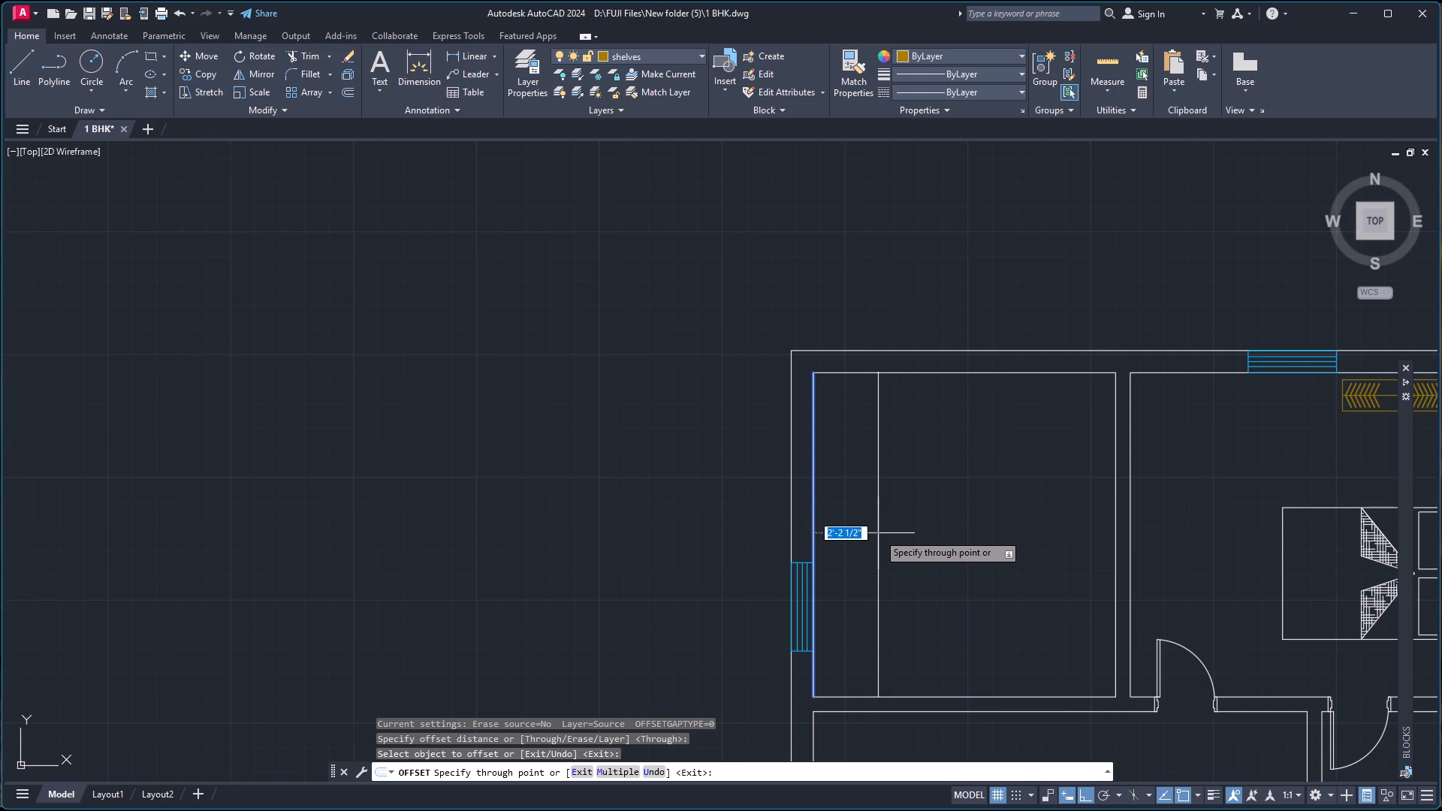
{"action": "key", "text": "2"}
{"action": "key", "text": "apostrophe"}
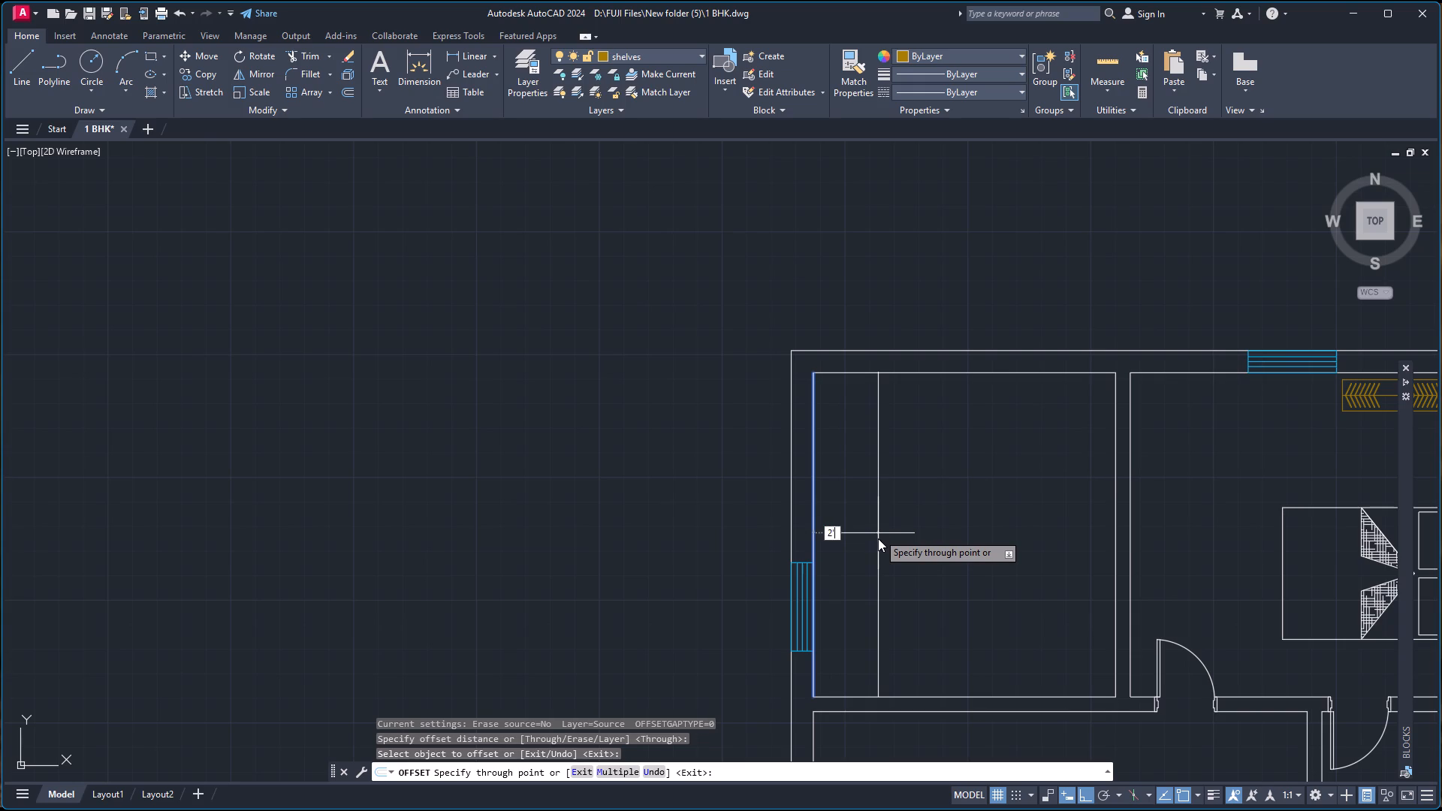
{"action": "key", "text": "Return"}
Offset the inner line of the upper outer wall 2' into the empty room, and end the Offset command.
{"action": "left_click", "coordinate": [909, 372]}
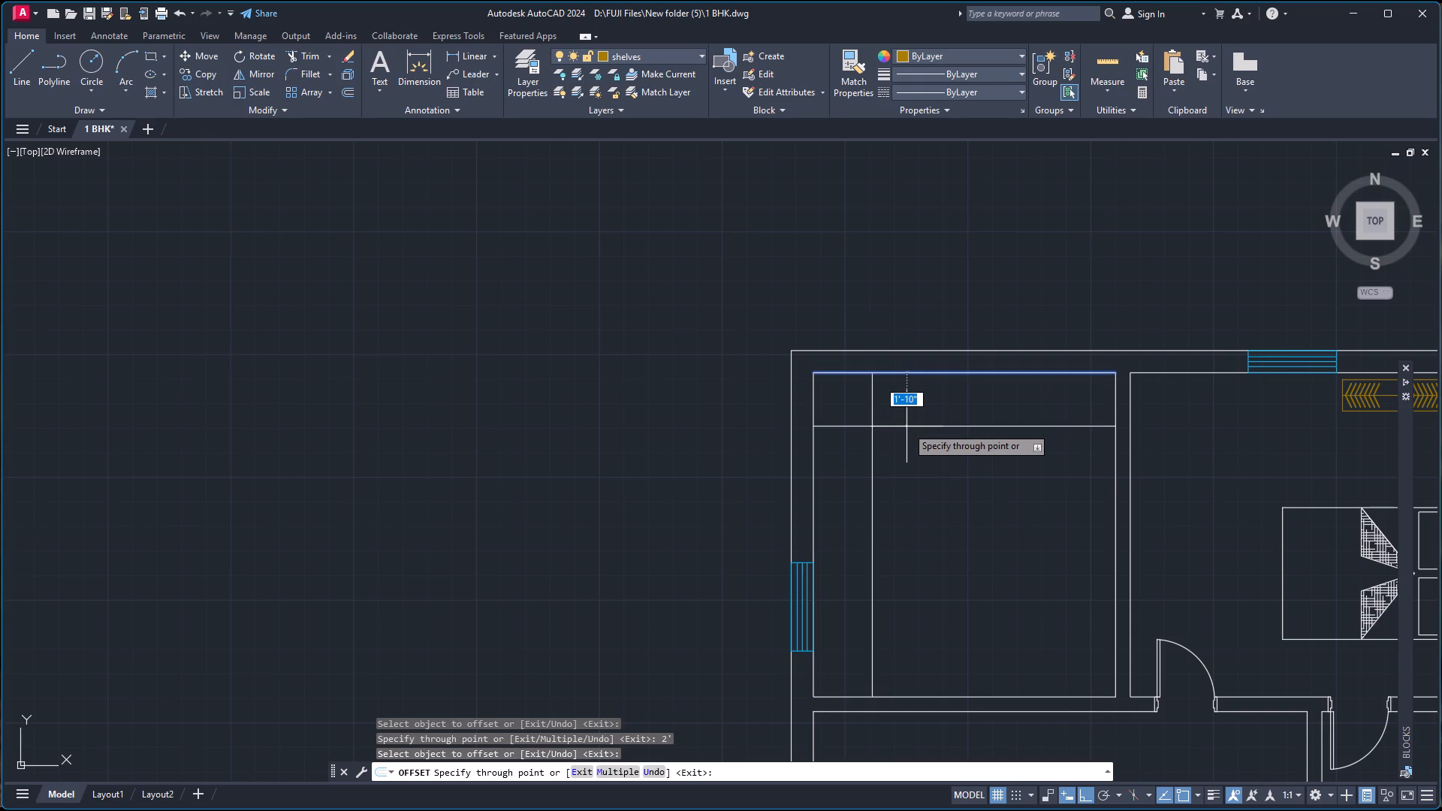
{"action": "key", "text": "2"}
{"action": "key", "text": "apostrophe"}
{"action": "key", "text": "Return"}
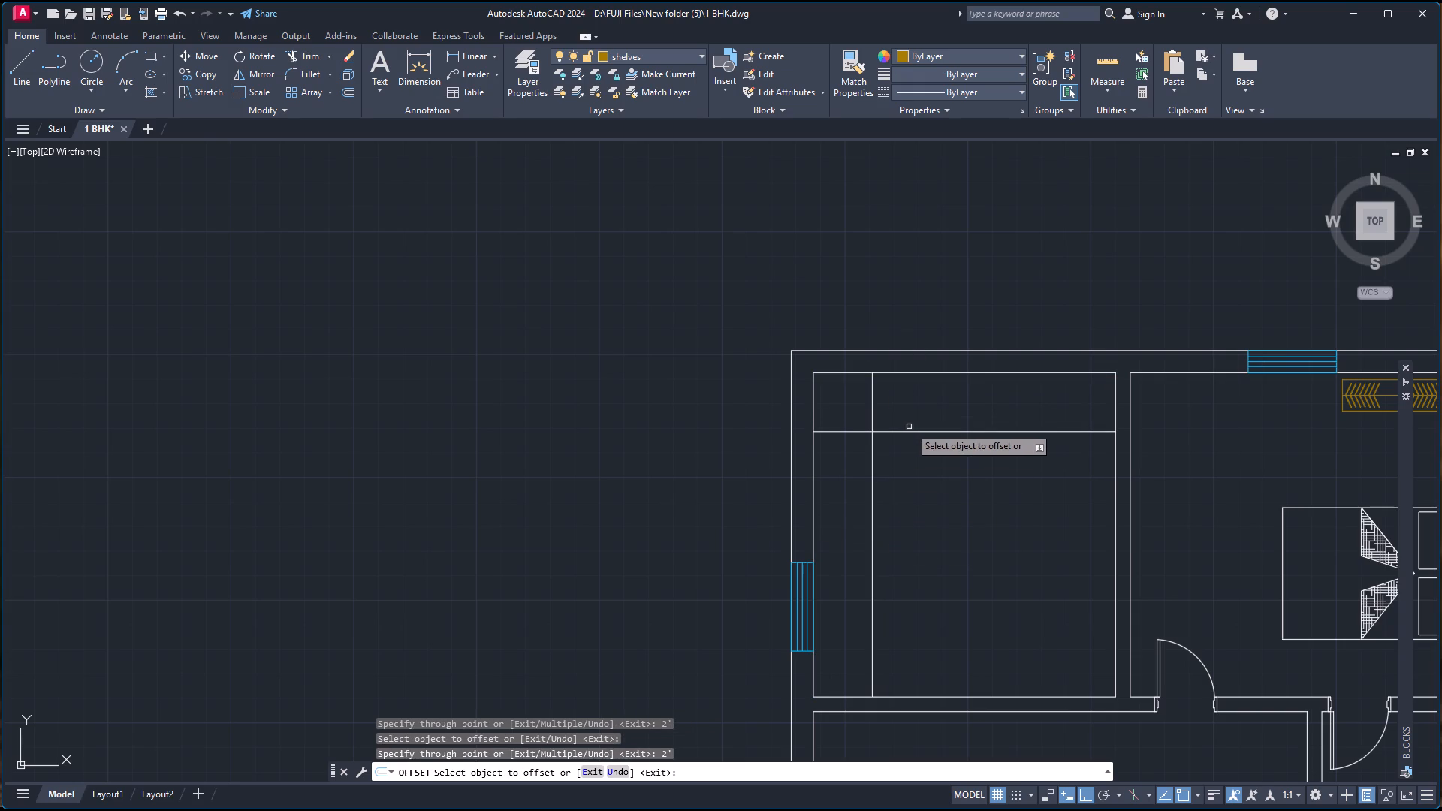
{"action": "key", "text": "Escape"}
Trim the crossing ends of the two offset lines at the empty room's upper-left corner to form an L-shaped counter edge.
{"action": "type", "text": "tr"}
{"action": "key", "text": "Return"}
{"action": "left_click", "coordinate": [897, 406]}
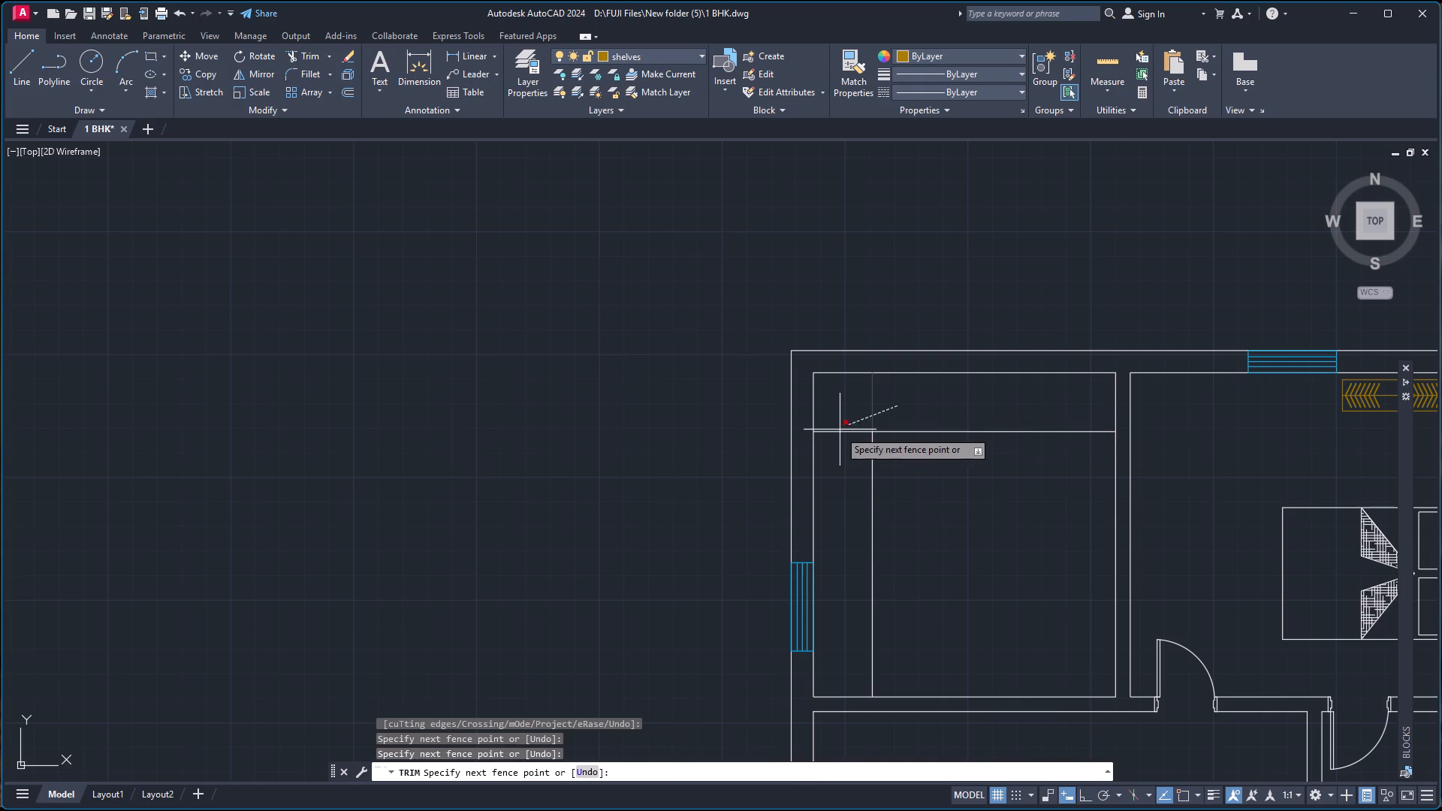
{"action": "left_click", "coordinate": [836, 436]}
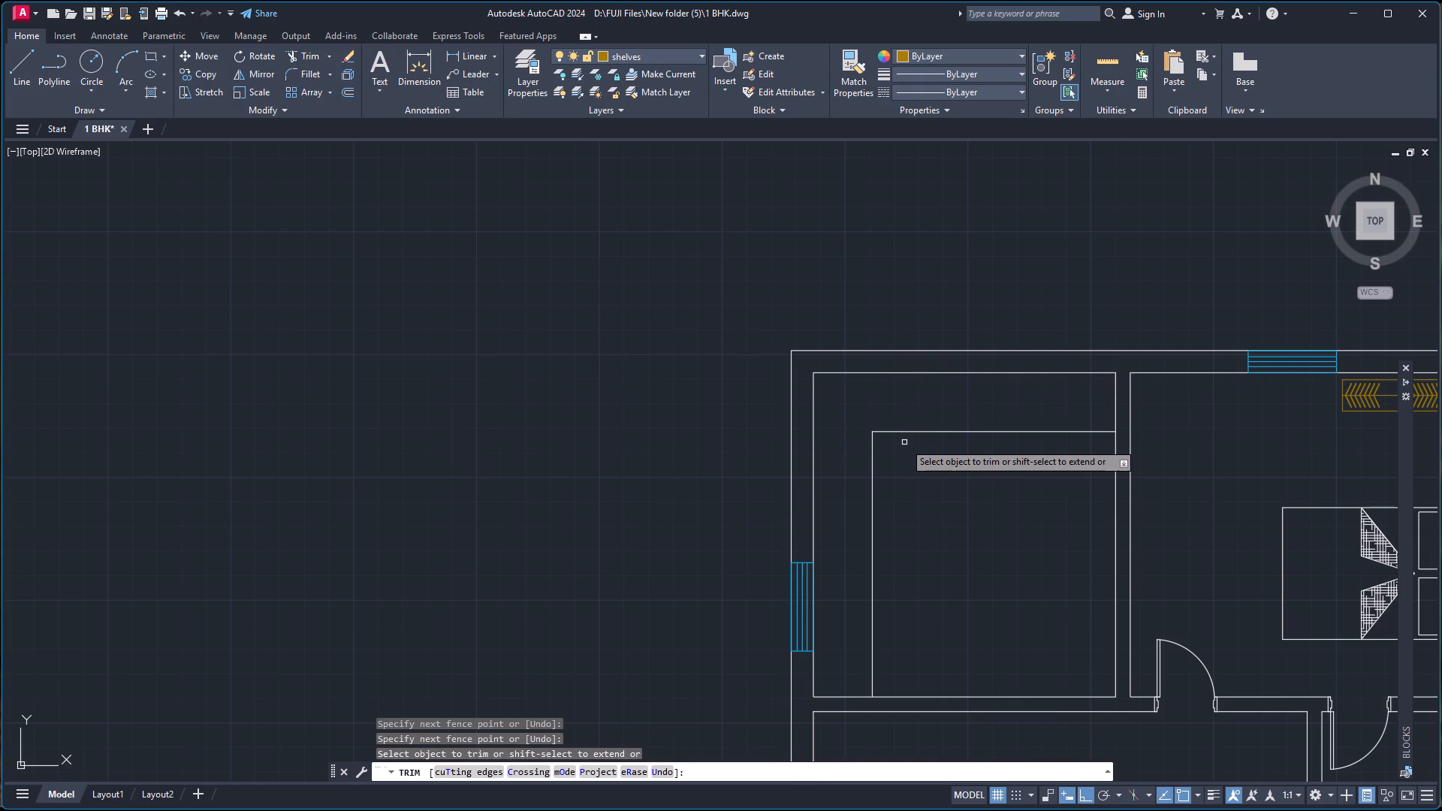
{"action": "key", "text": "Escape"}
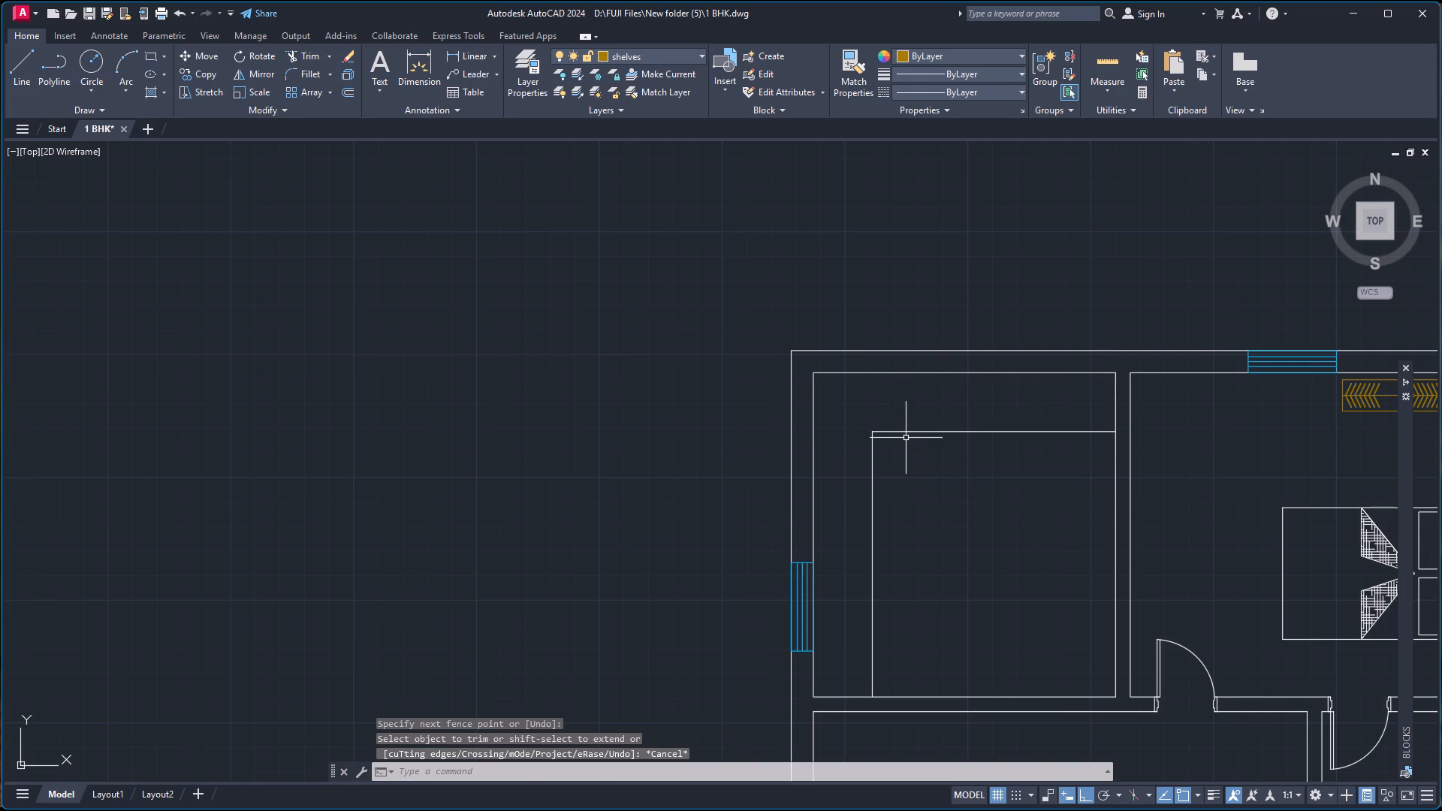
Examine the overall floor plan and the counter outline in the empty room.
{"action": "scroll", "coordinate": [912, 391], "scroll_direction": "down", "scroll_amount": 4}
{"action": "scroll", "coordinate": [992, 412], "scroll_direction": "up", "scroll_amount": 3}
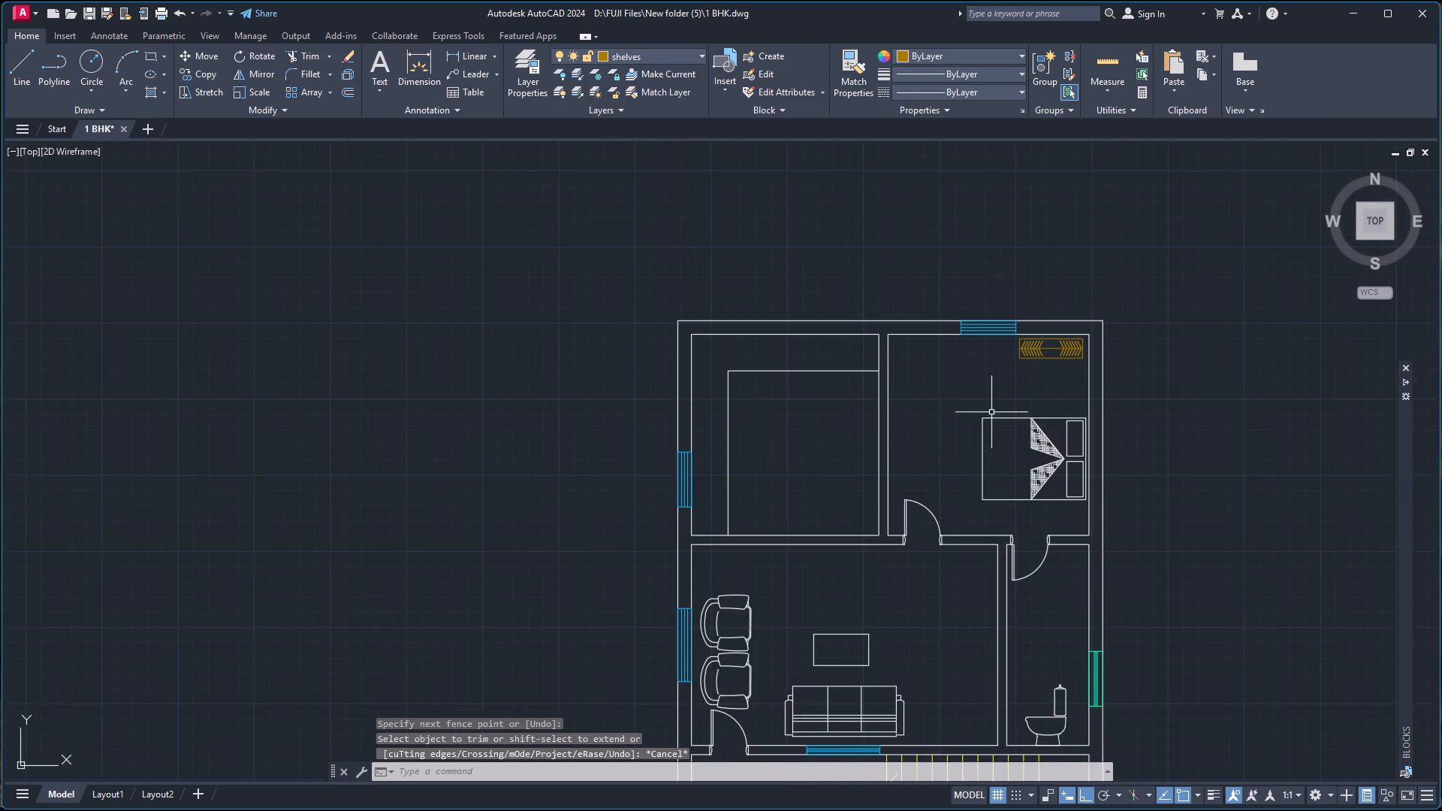
{"action": "scroll", "coordinate": [991, 421], "scroll_direction": "down", "scroll_amount": 2}
{"action": "scroll", "coordinate": [991, 436], "scroll_direction": "up", "scroll_amount": 2}
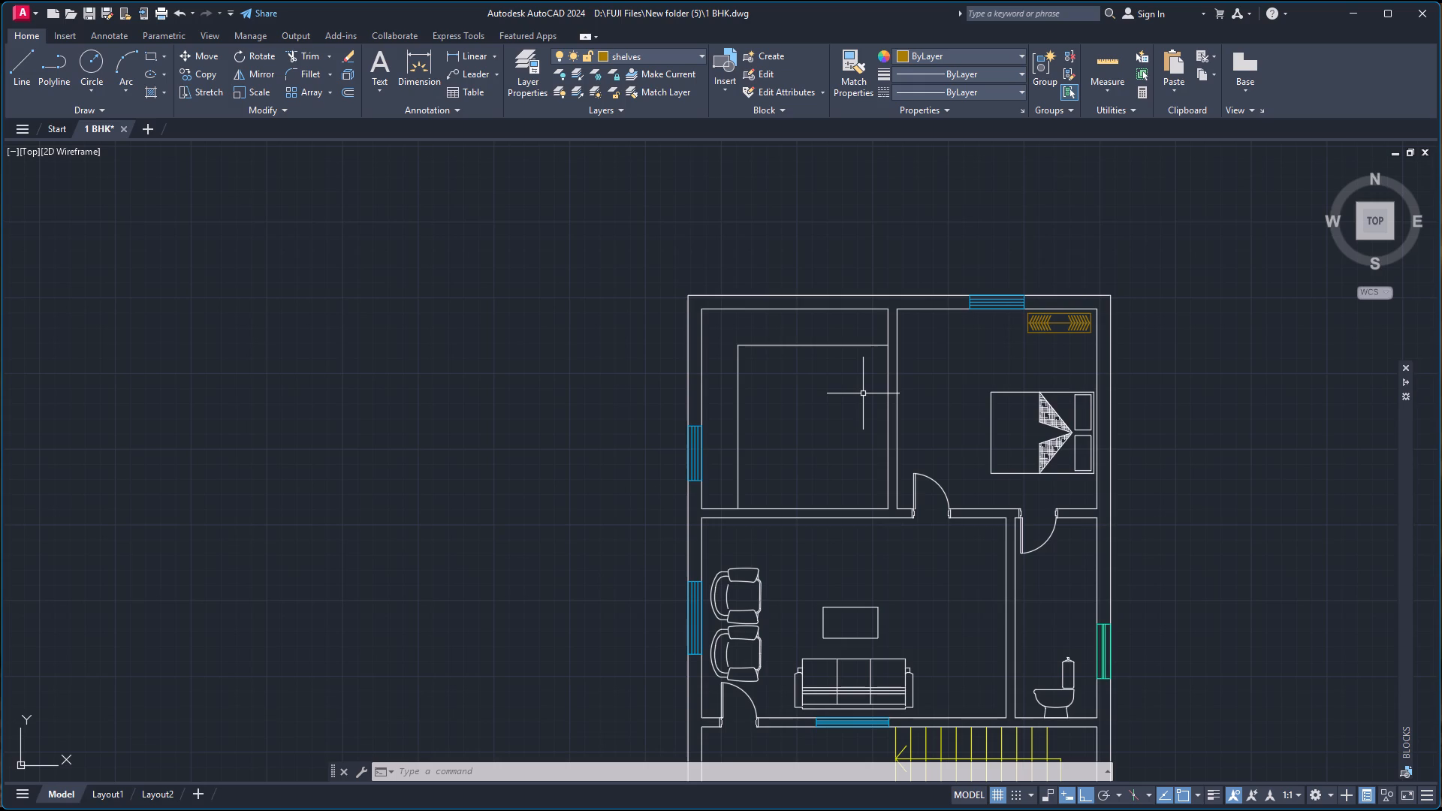
{"action": "scroll", "coordinate": [926, 496], "scroll_direction": "down", "scroll_amount": 3}
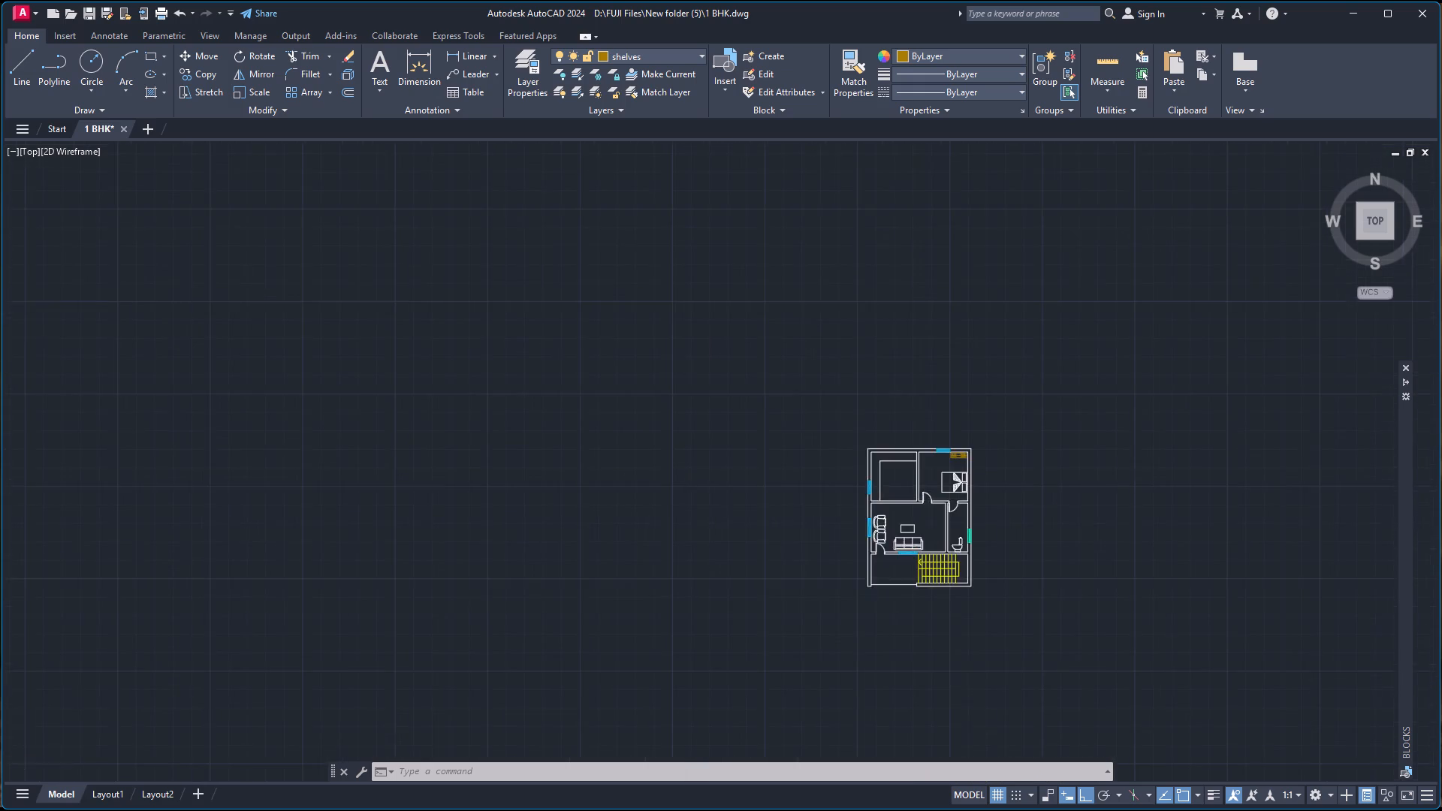
{"action": "scroll", "coordinate": [926, 499], "scroll_direction": "down", "scroll_amount": 2}
{"action": "scroll", "coordinate": [1000, 461], "scroll_direction": "up", "scroll_amount": 2}
{"action": "scroll", "coordinate": [809, 710], "scroll_direction": "up", "scroll_amount": 1}
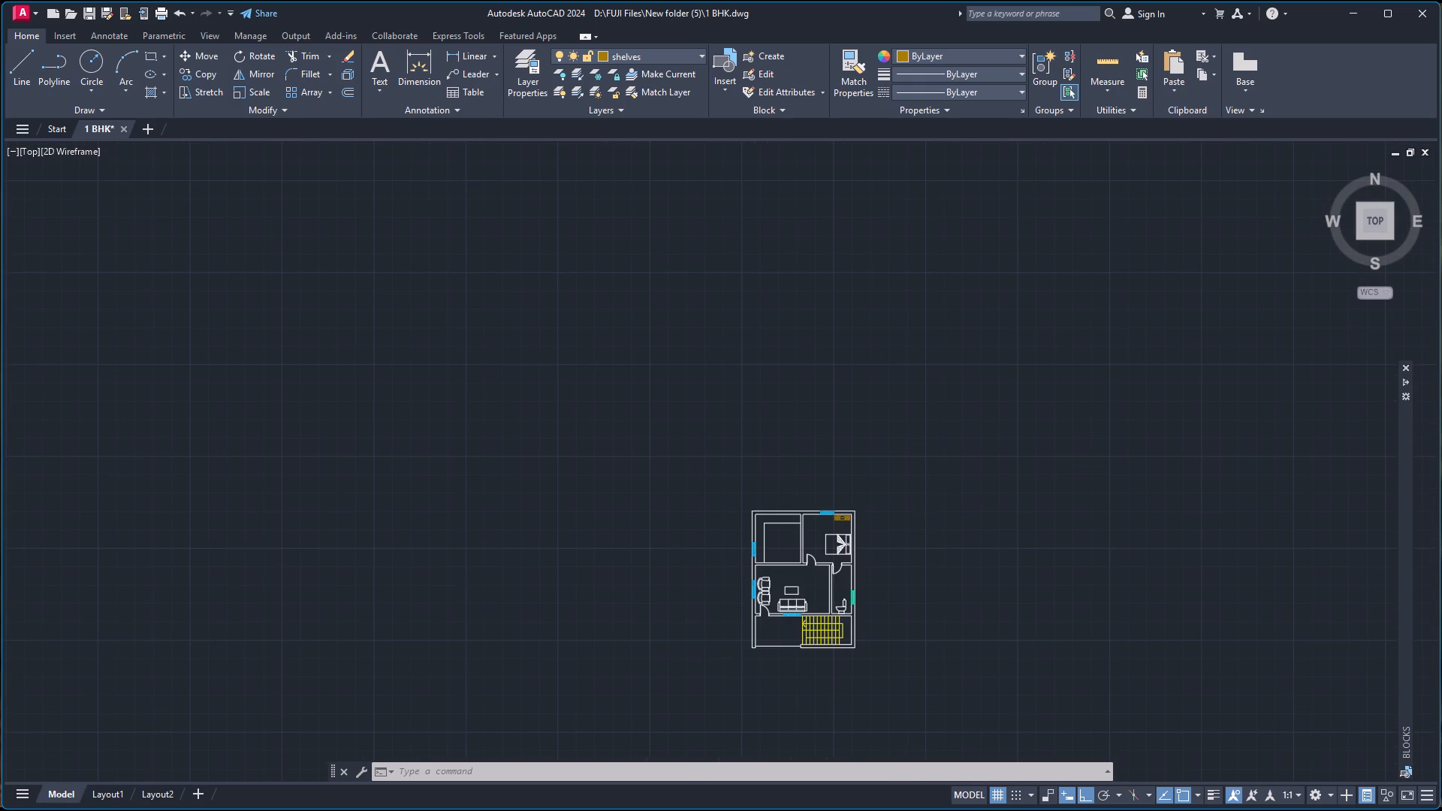
{"action": "scroll", "coordinate": [809, 708], "scroll_direction": "up", "scroll_amount": 1}
{"action": "scroll", "coordinate": [718, 192], "scroll_direction": "up", "scroll_amount": 1}
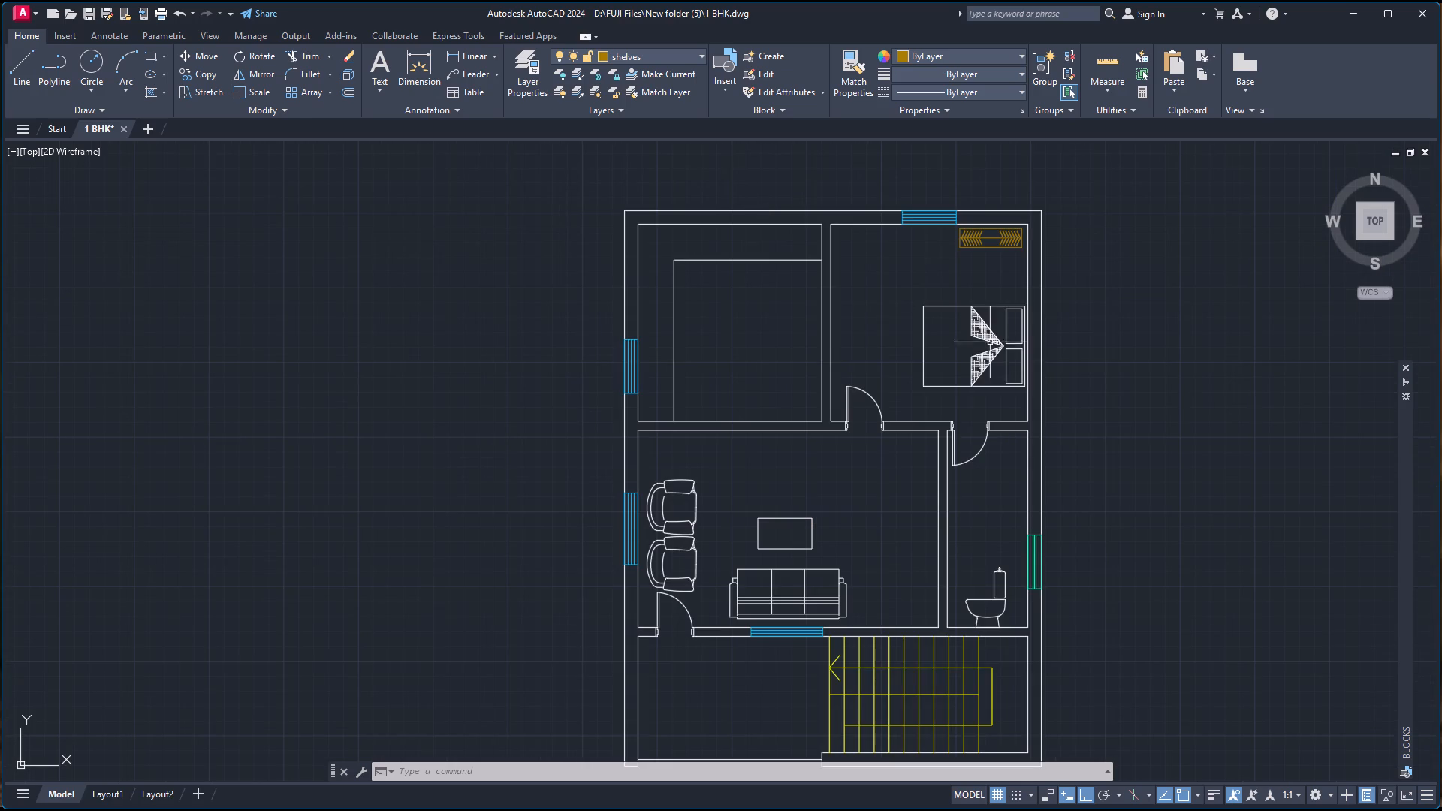
Insert the recent block S_SINK12 in the blank area outside the plan, beside the empty room's window wall.
{"action": "left_click", "coordinate": [1404, 382]}
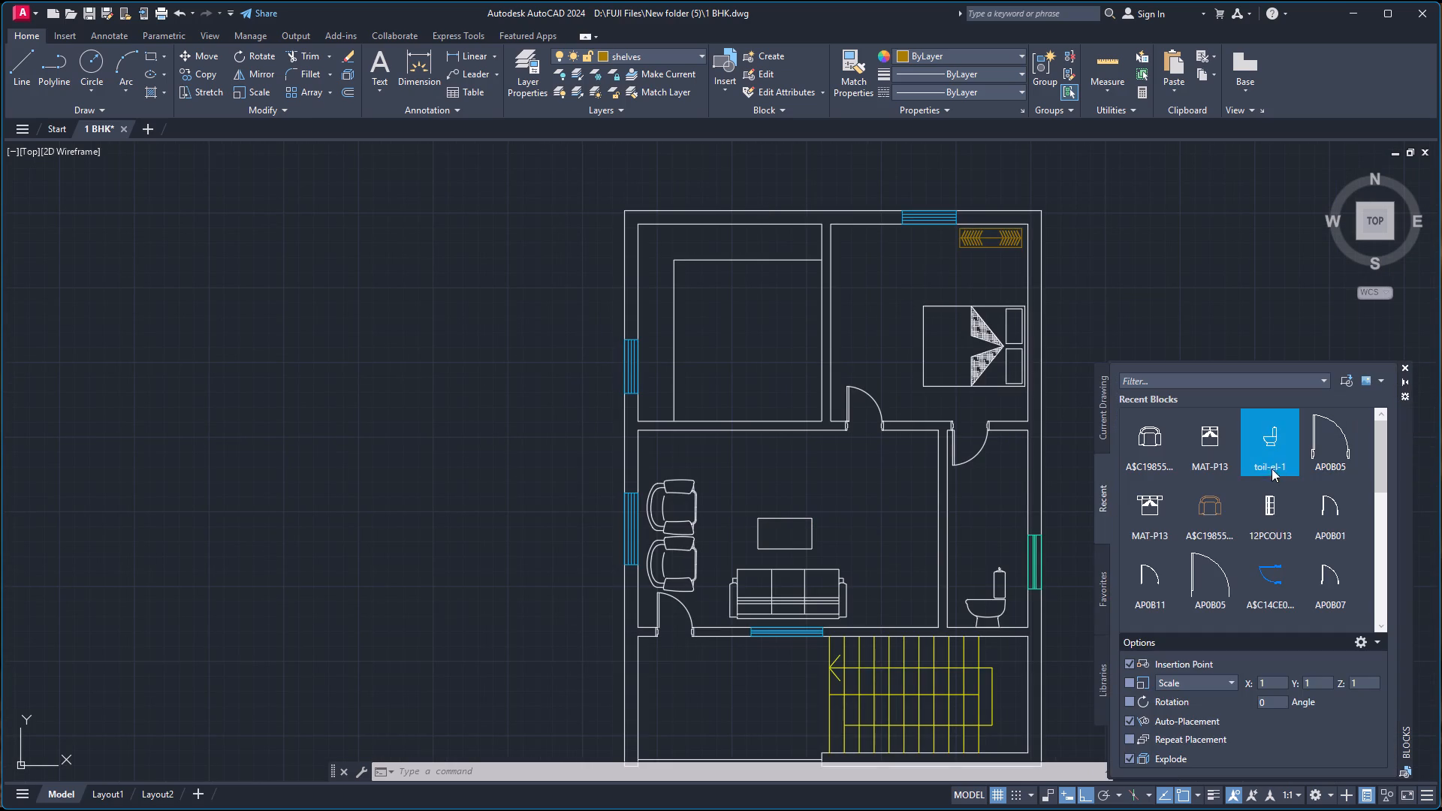
{"action": "scroll", "coordinate": [1181, 477], "scroll_direction": "up", "scroll_amount": 3}
{"action": "scroll", "coordinate": [1217, 452], "scroll_direction": "down", "scroll_amount": 2}
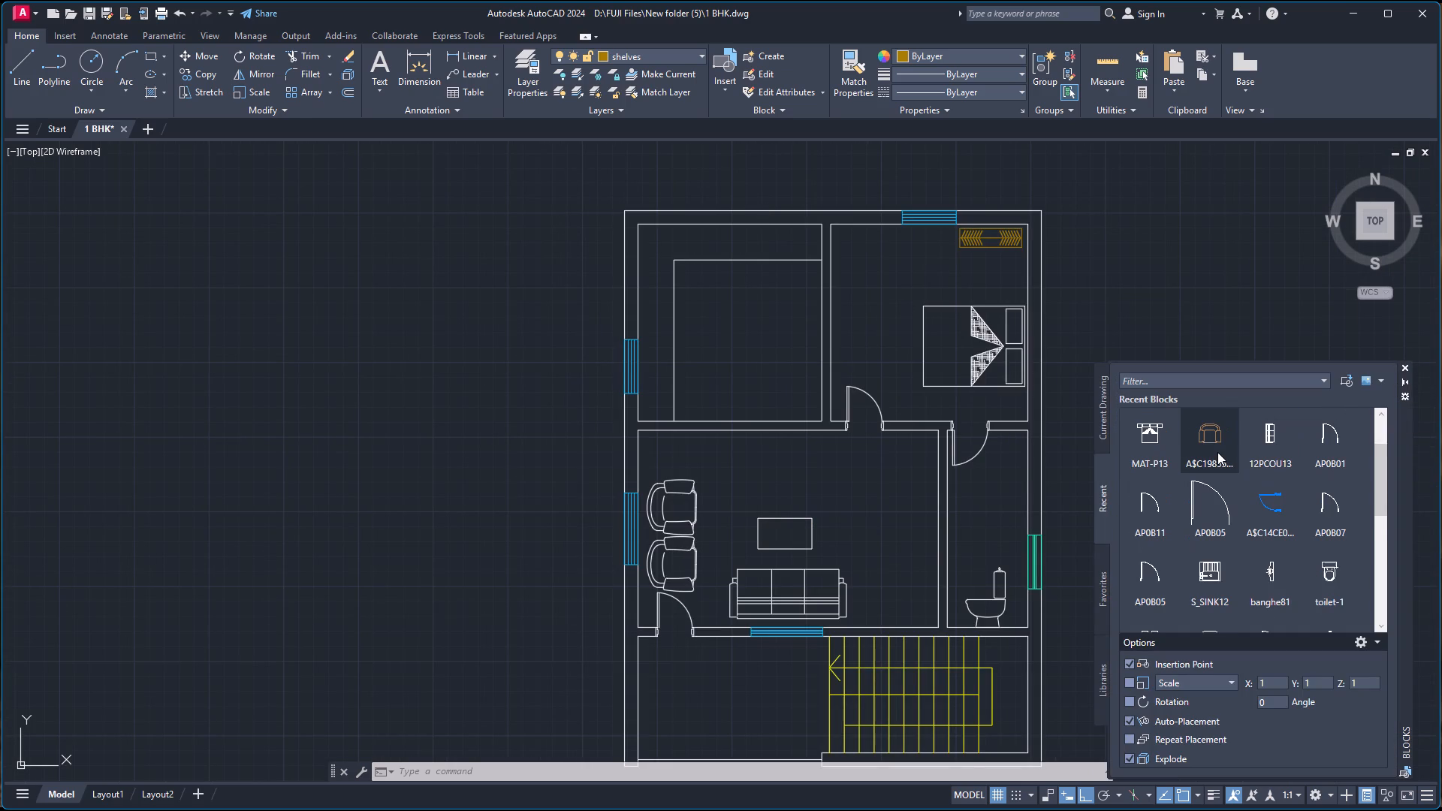
{"action": "left_click_drag", "start_coordinate": [1221, 570], "coordinate": [642, 430]}
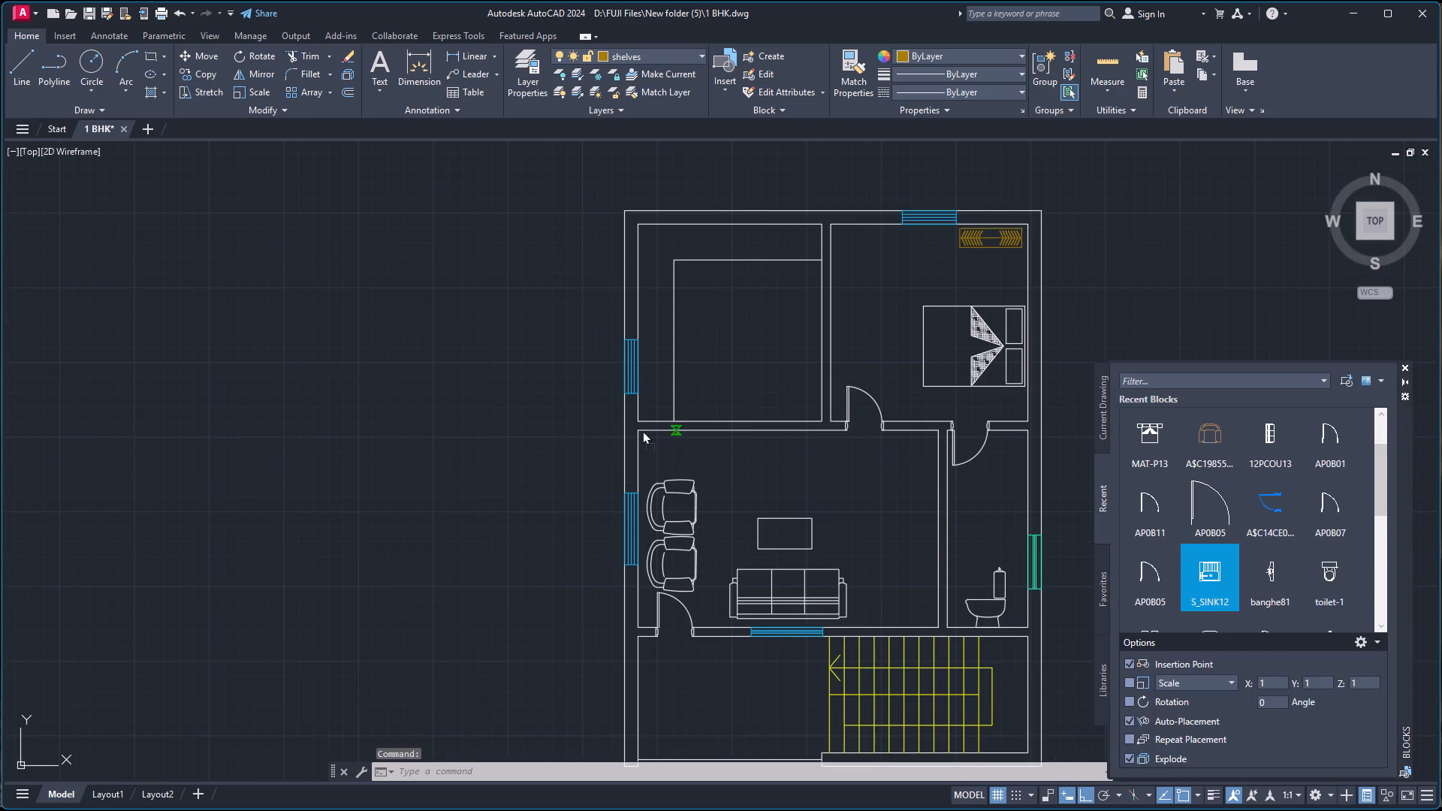
{"action": "left_click_drag", "start_coordinate": [642, 430], "coordinate": [543, 357]}
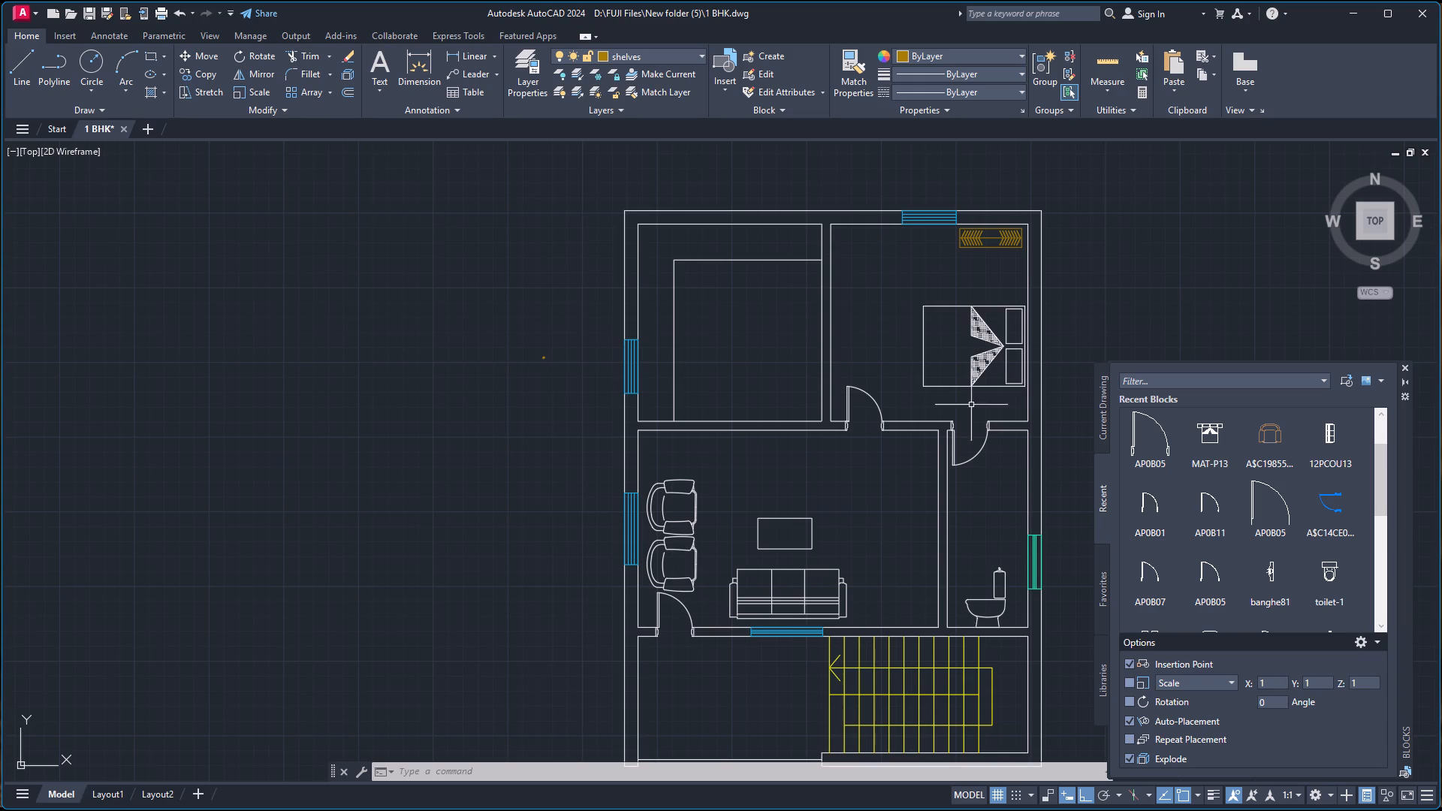
Make layer 0 the current layer.
{"action": "left_click", "coordinate": [636, 49]}
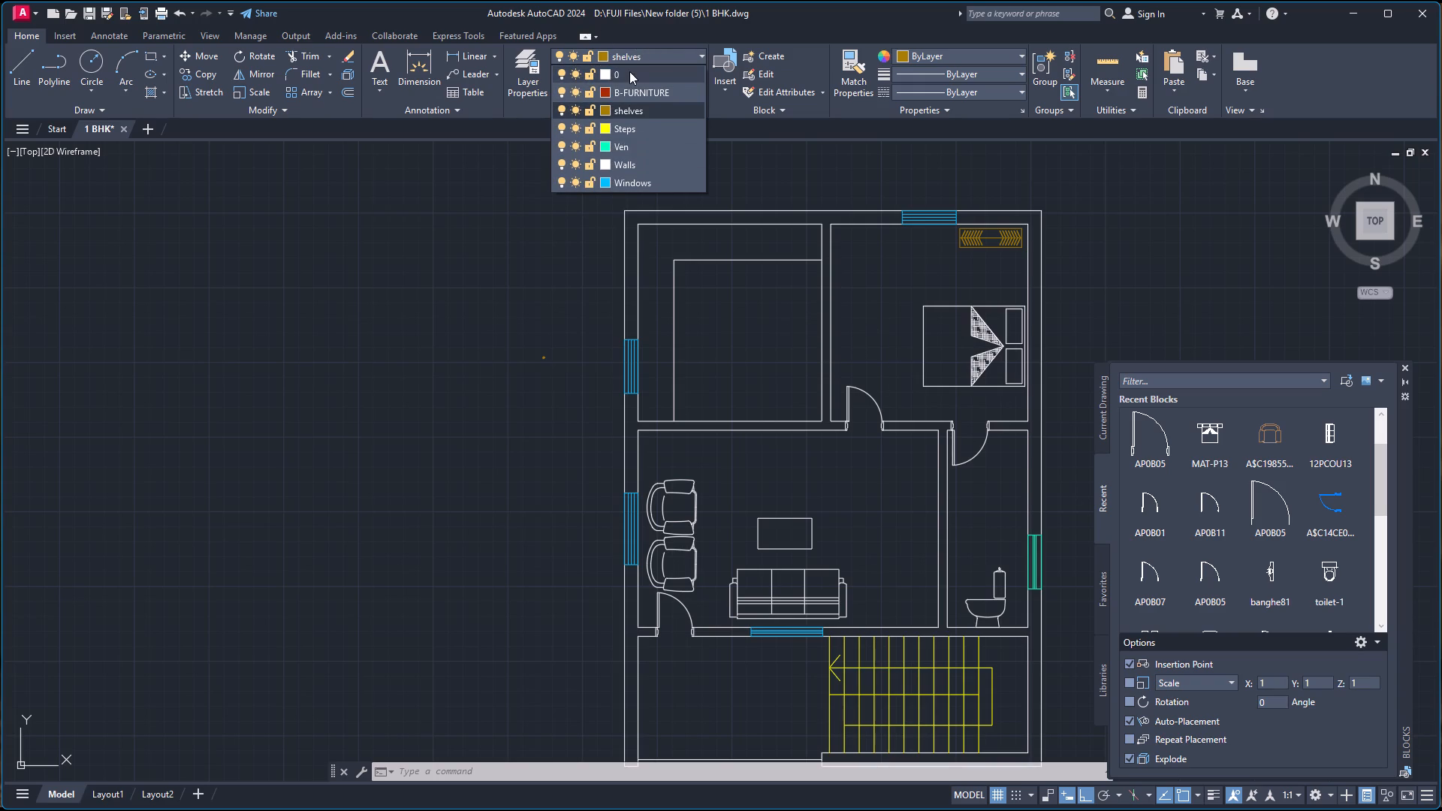
{"action": "left_click", "coordinate": [629, 71]}
Look through the recent blocks for fittings suited to the empty room, and close the block library.
{"action": "scroll", "coordinate": [1238, 490], "scroll_direction": "down", "scroll_amount": 1}
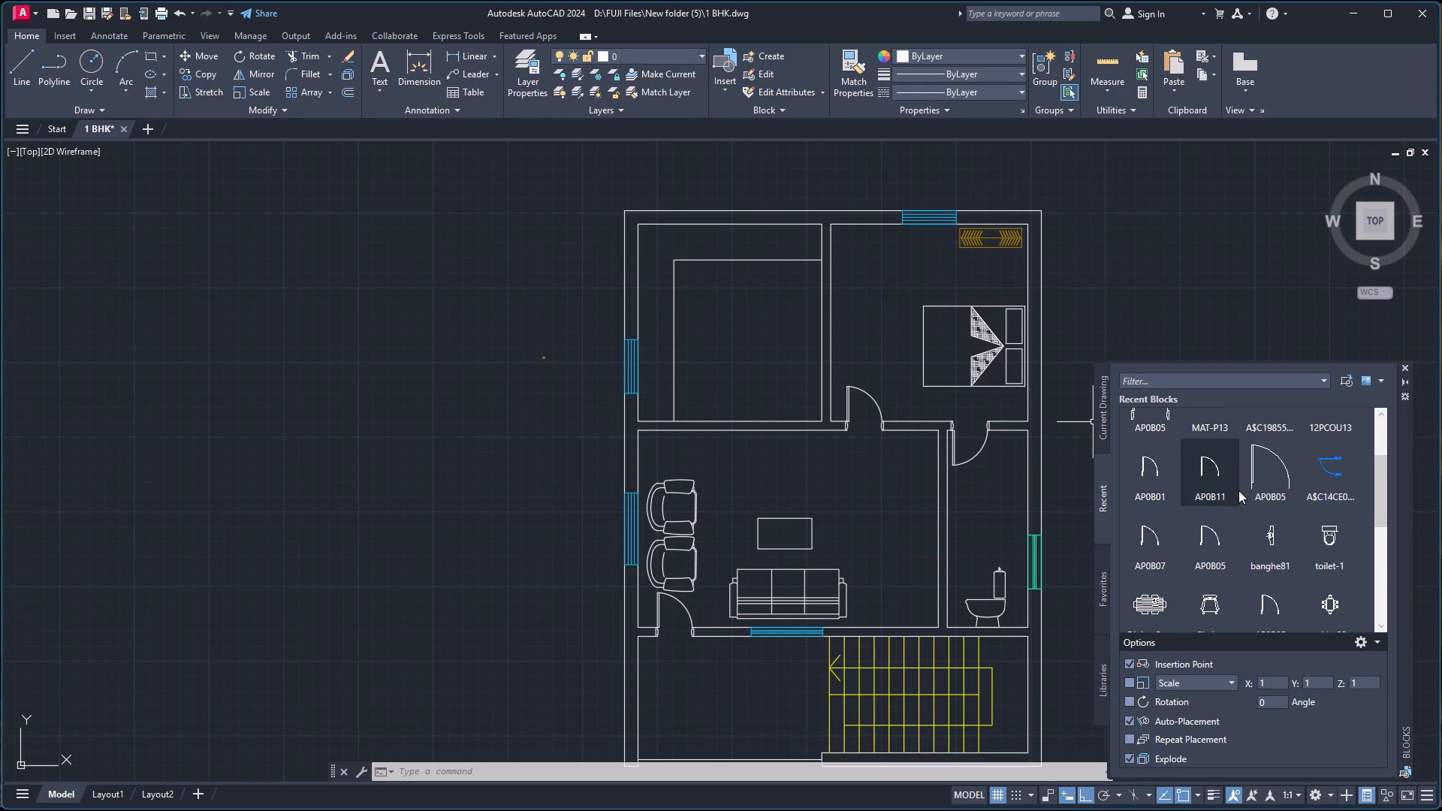
{"action": "scroll", "coordinate": [1238, 490], "scroll_direction": "down", "scroll_amount": 2}
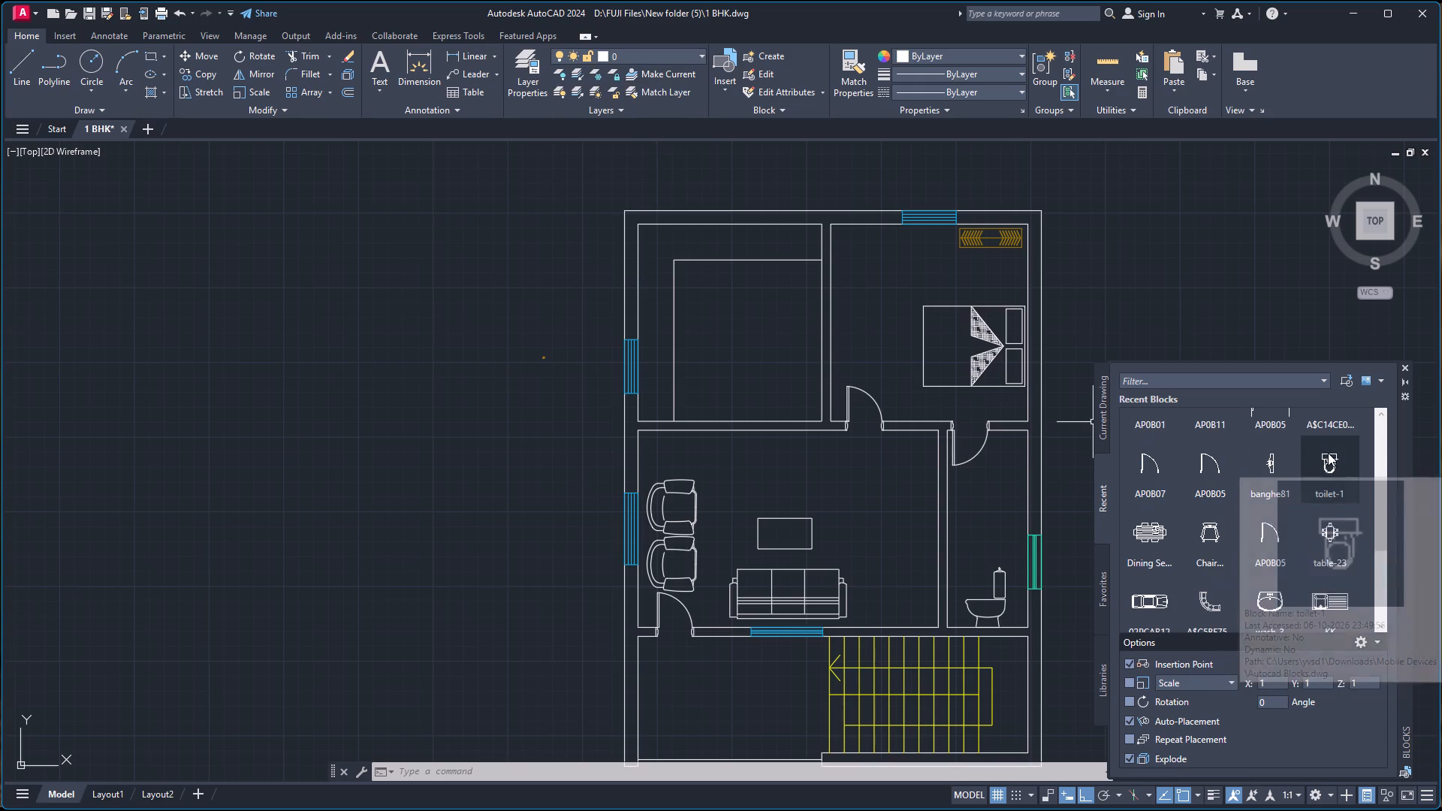
{"action": "scroll", "coordinate": [1217, 557], "scroll_direction": "down", "scroll_amount": 3}
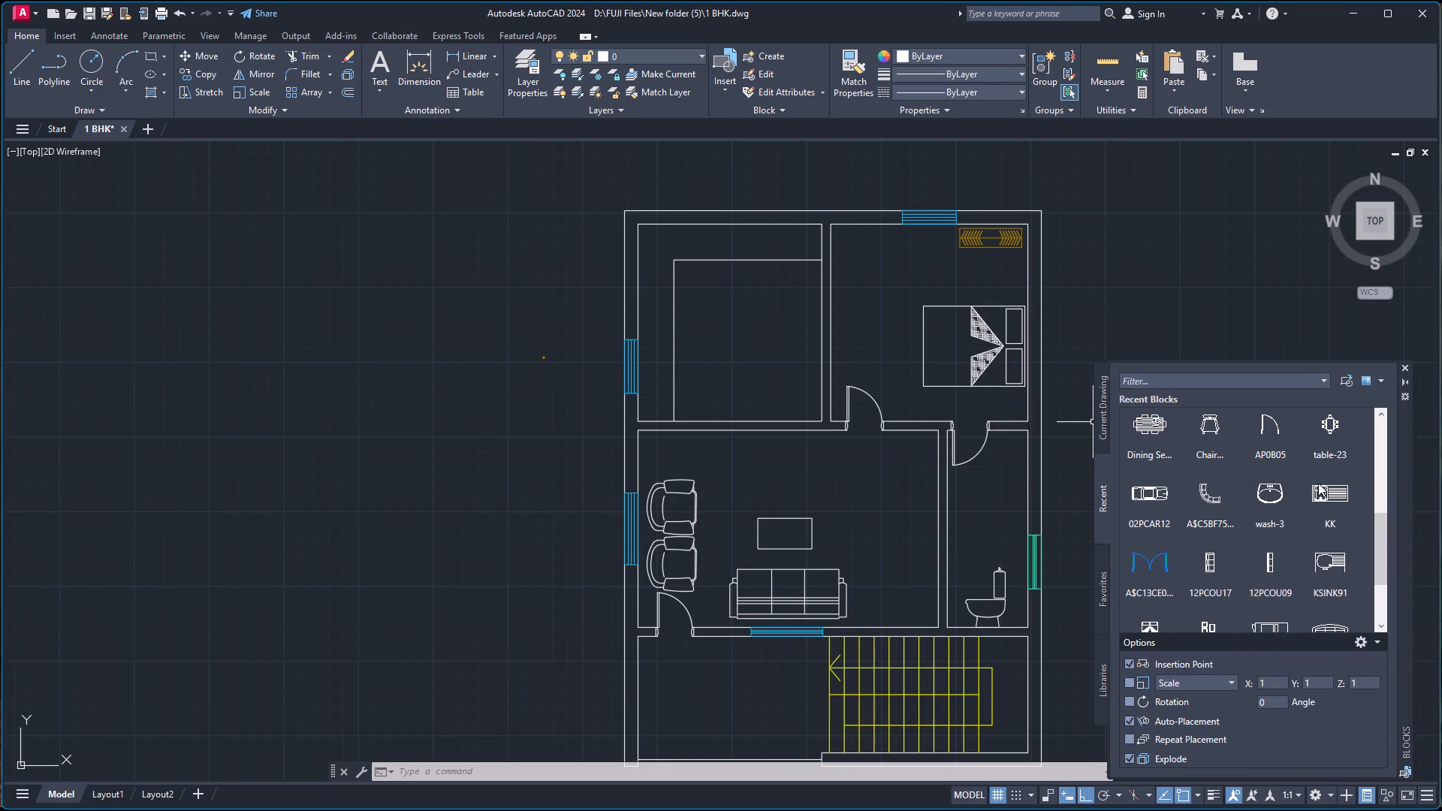
{"action": "scroll", "coordinate": [1317, 483], "scroll_direction": "up", "scroll_amount": 10}
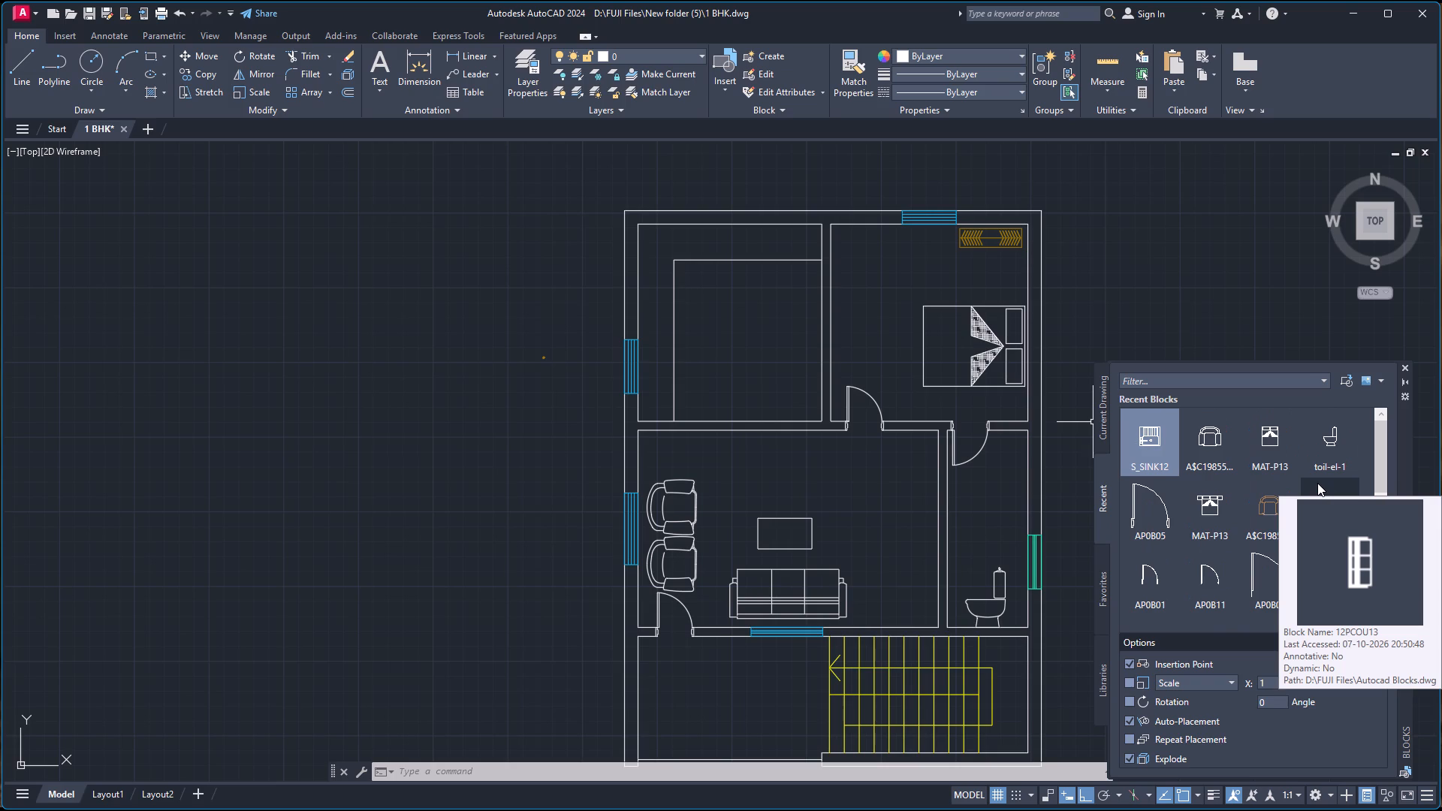
{"action": "scroll", "coordinate": [1236, 513], "scroll_direction": "down", "scroll_amount": 7}
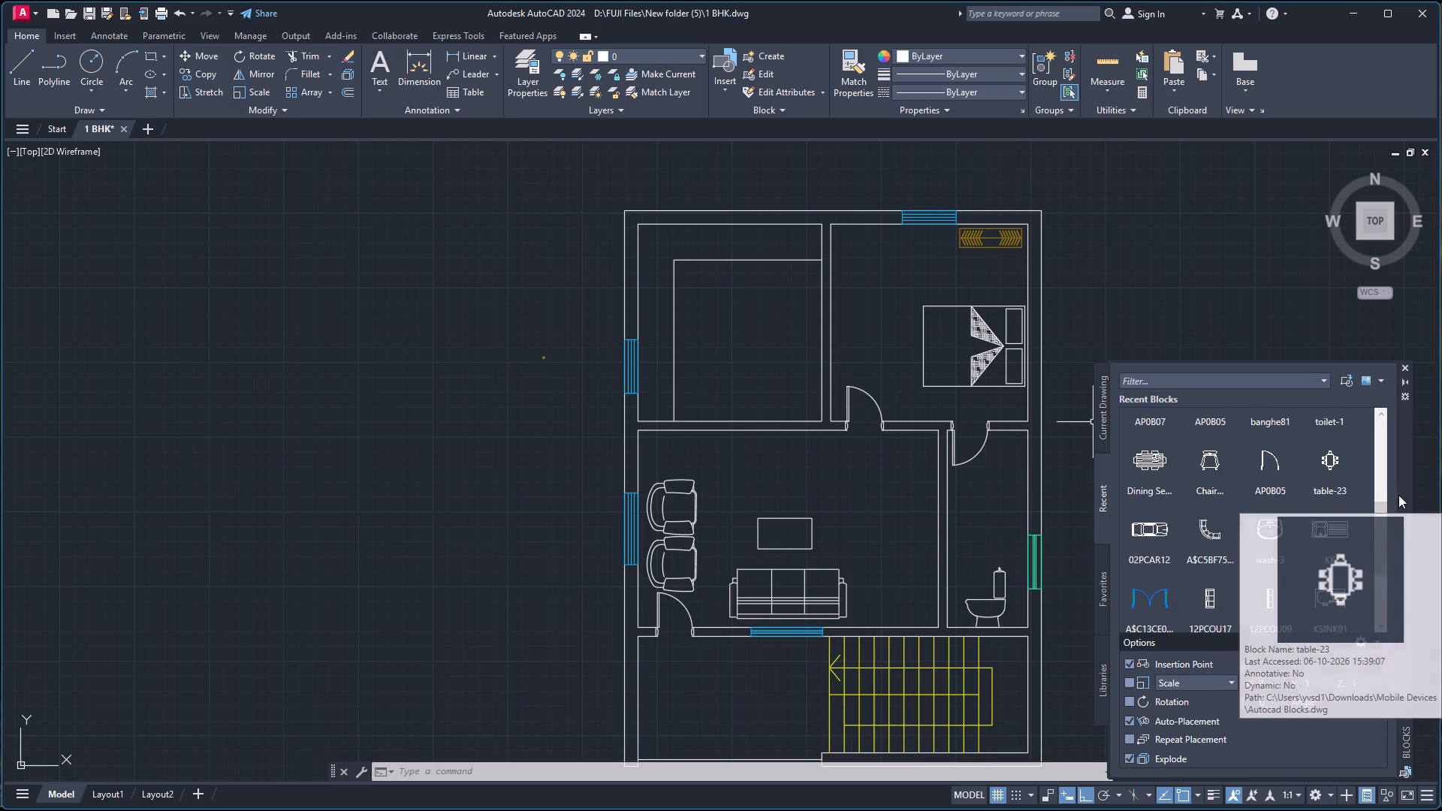
{"action": "scroll", "coordinate": [1402, 496], "scroll_direction": "down", "scroll_amount": 3}
{"action": "scroll", "coordinate": [1321, 522], "scroll_direction": "down", "scroll_amount": 2}
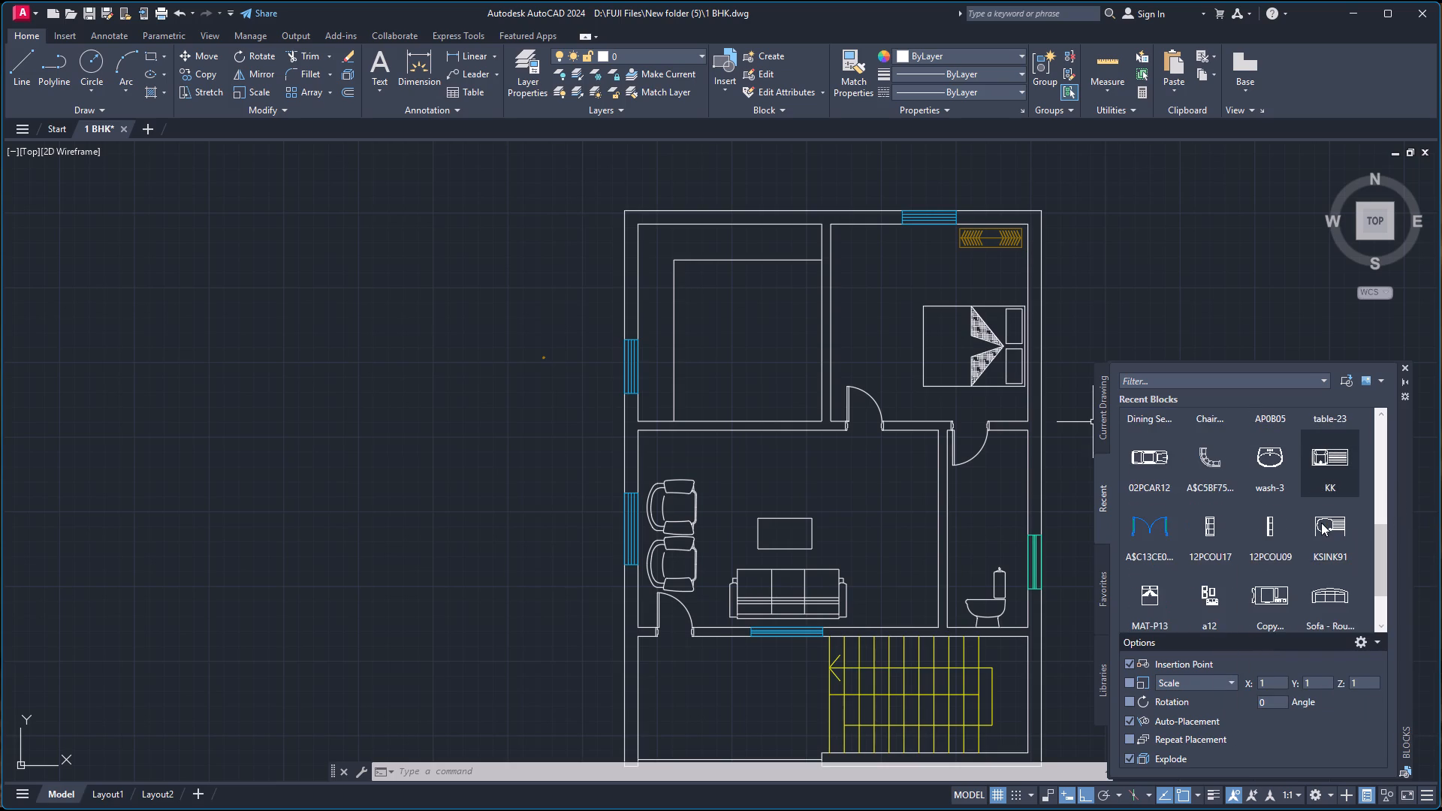
{"action": "scroll", "coordinate": [1324, 523], "scroll_direction": "down", "scroll_amount": 4}
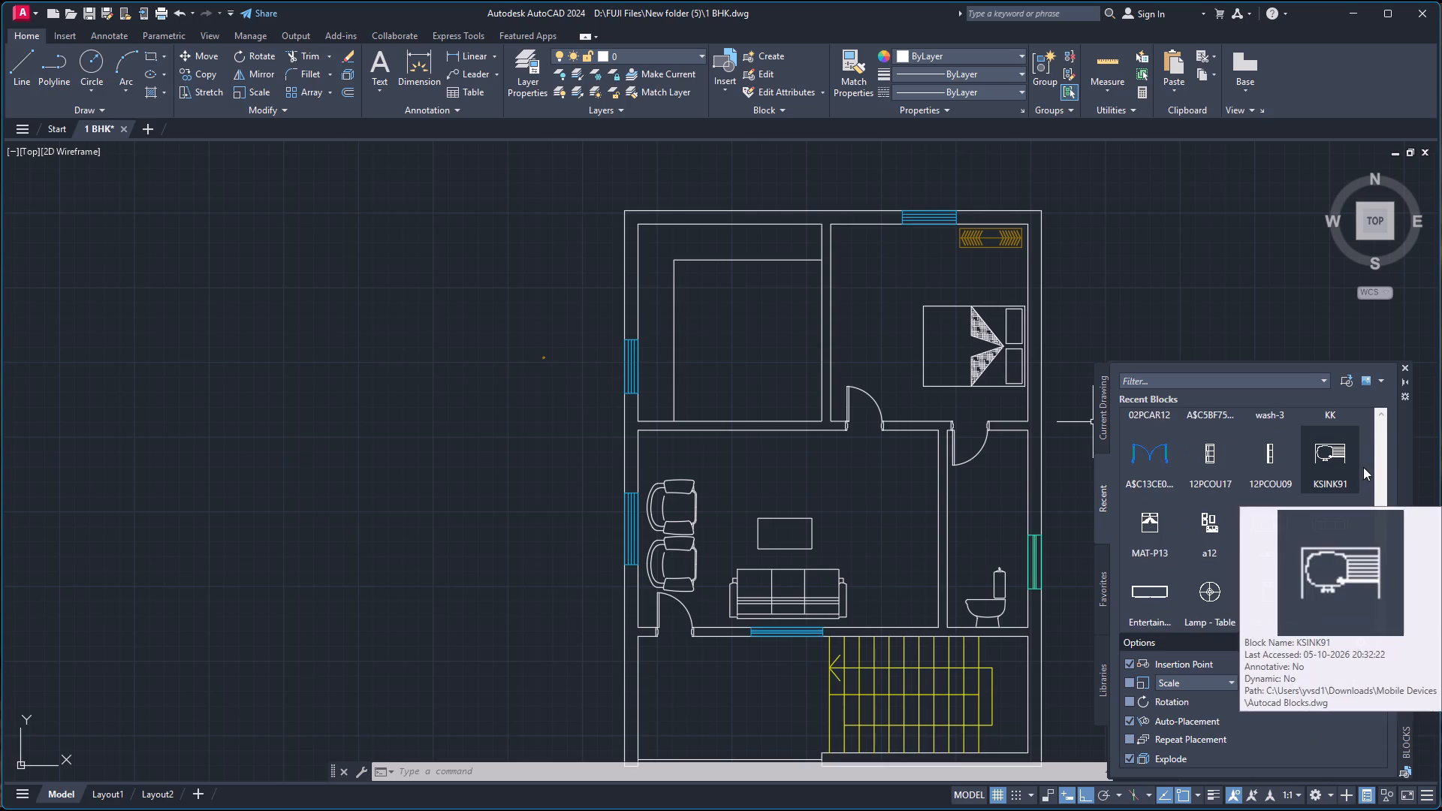
{"action": "left_click", "coordinate": [1406, 366]}
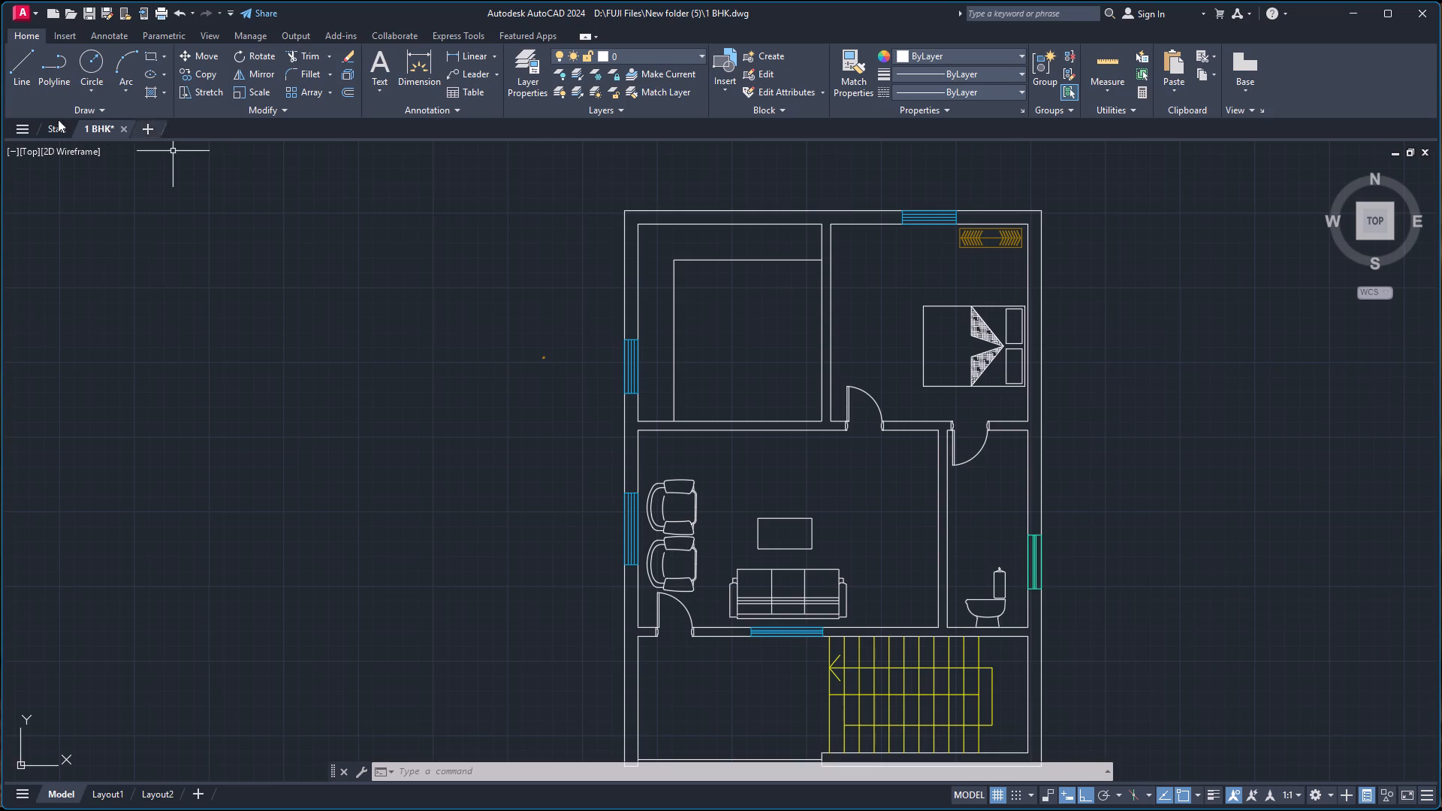
Open the recent drawing Autocad Blocks, dismissing the missing SHX files and unresolved references notices.
{"action": "left_click", "coordinate": [56, 128]}
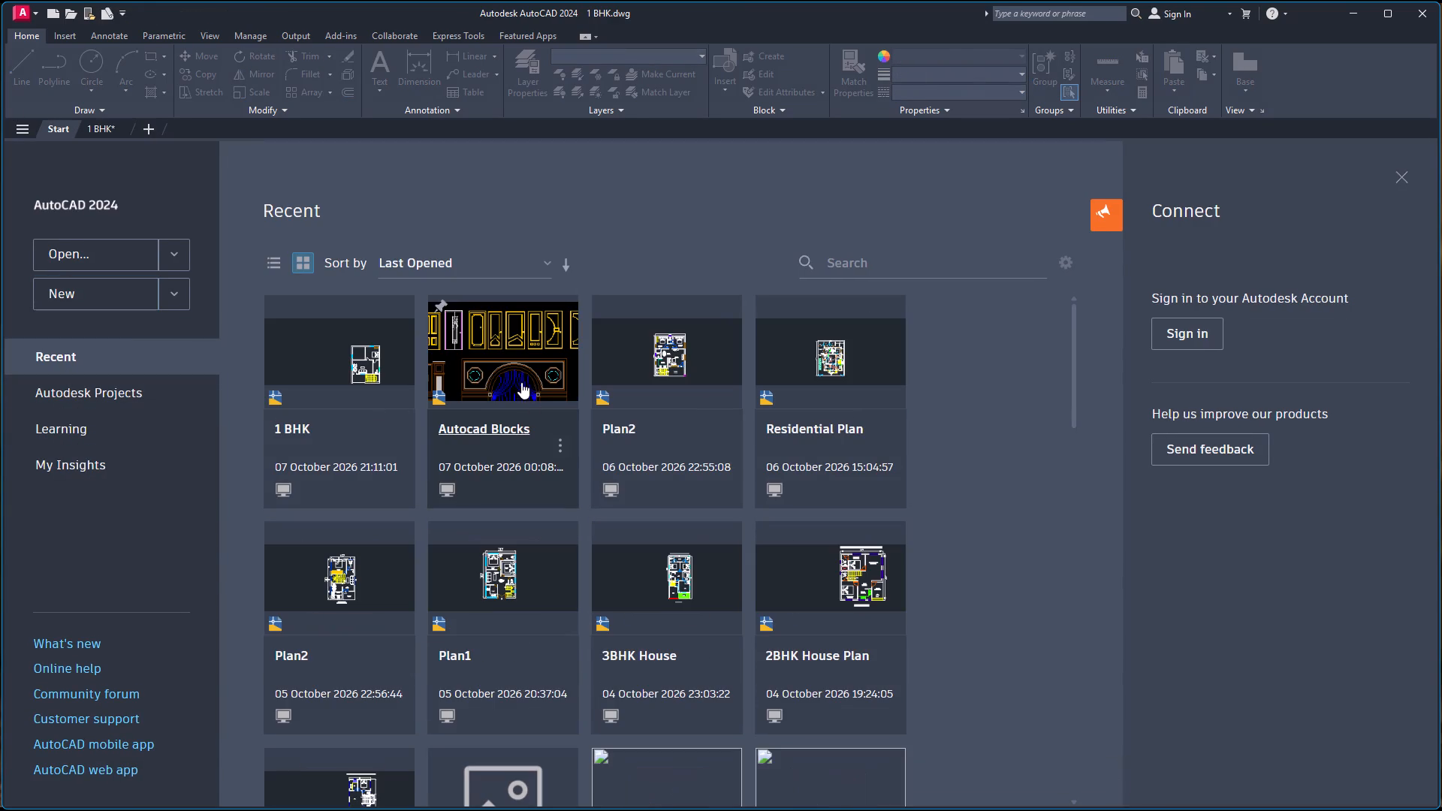
{"action": "left_click", "coordinate": [519, 375]}
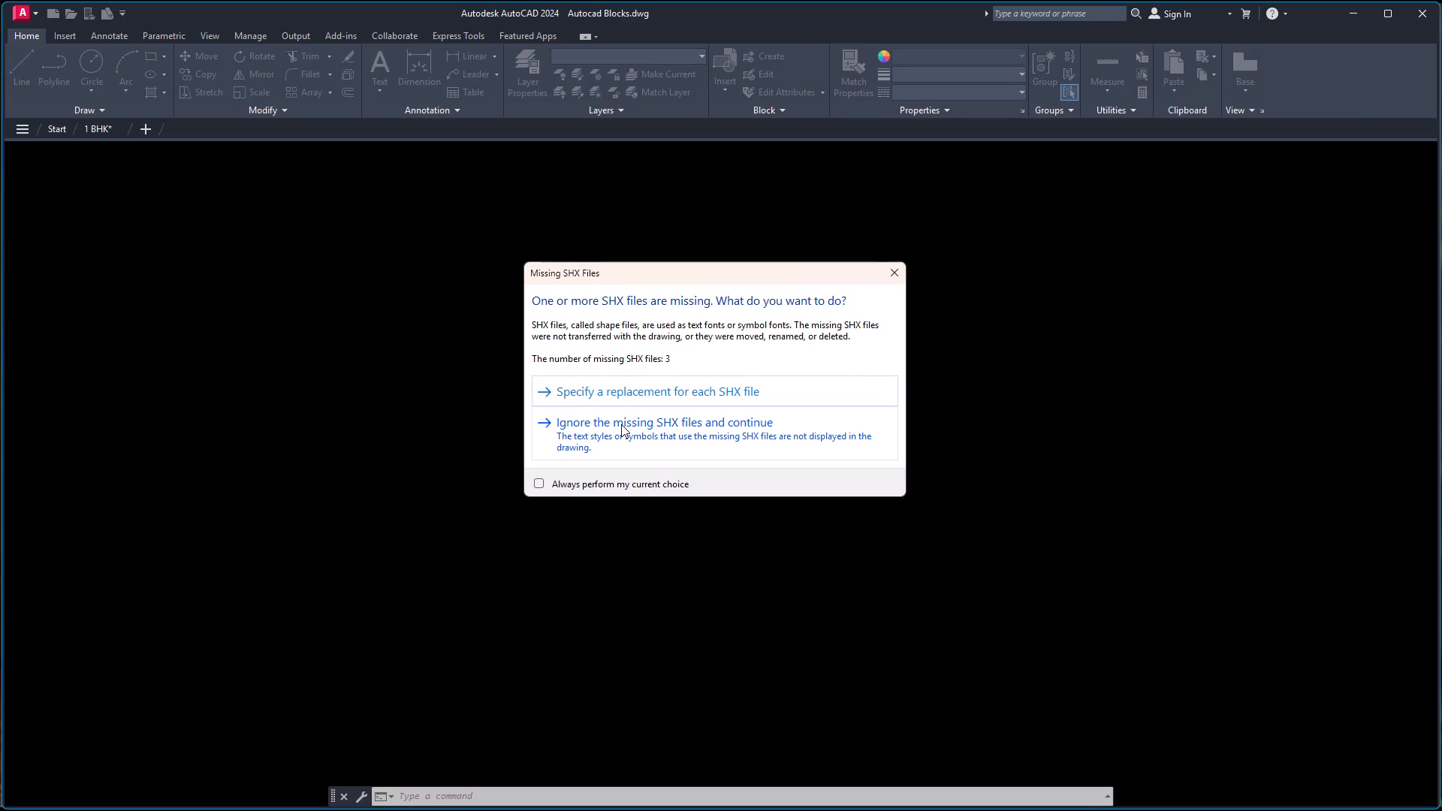
{"action": "left_click", "coordinate": [888, 273]}
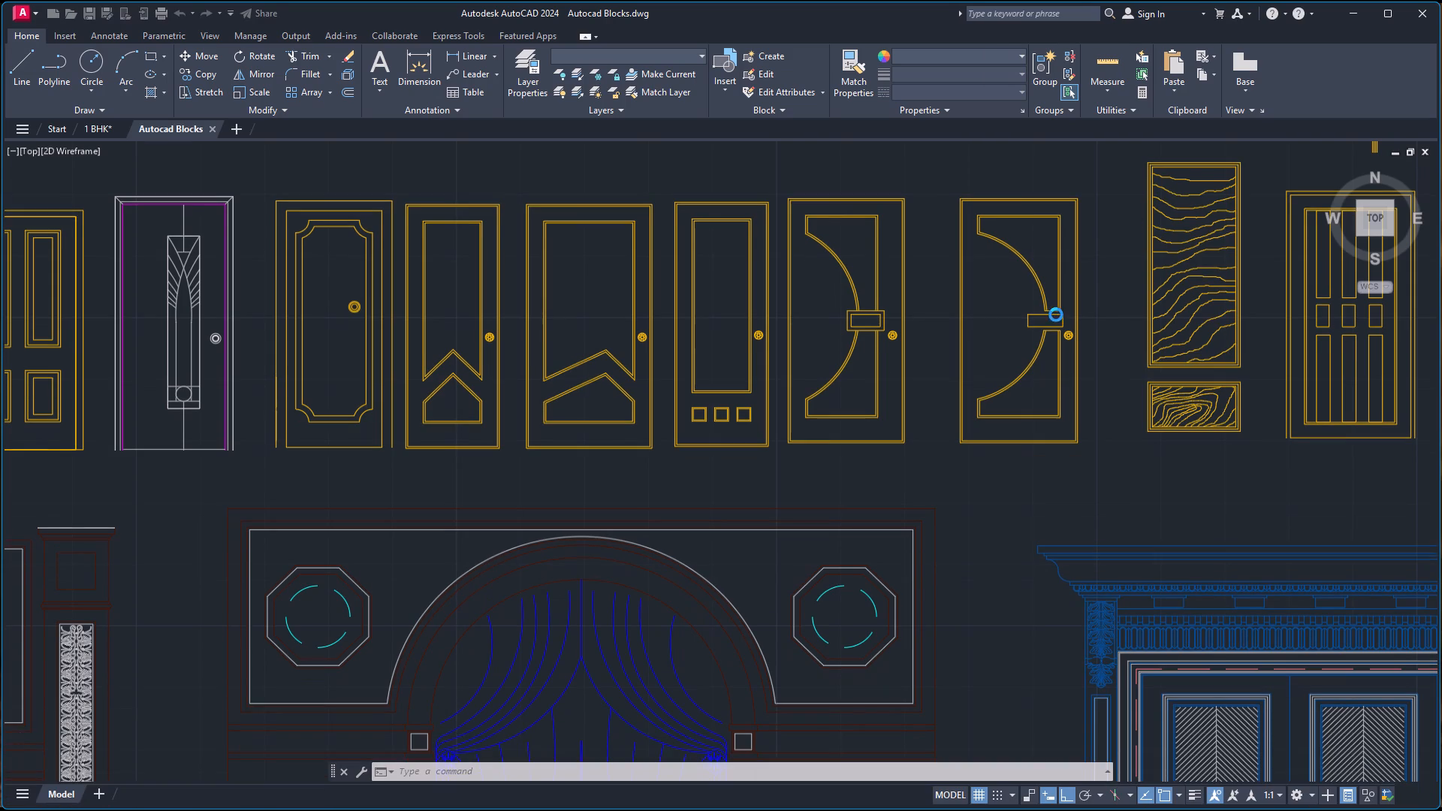
{"action": "left_click", "coordinate": [891, 295]}
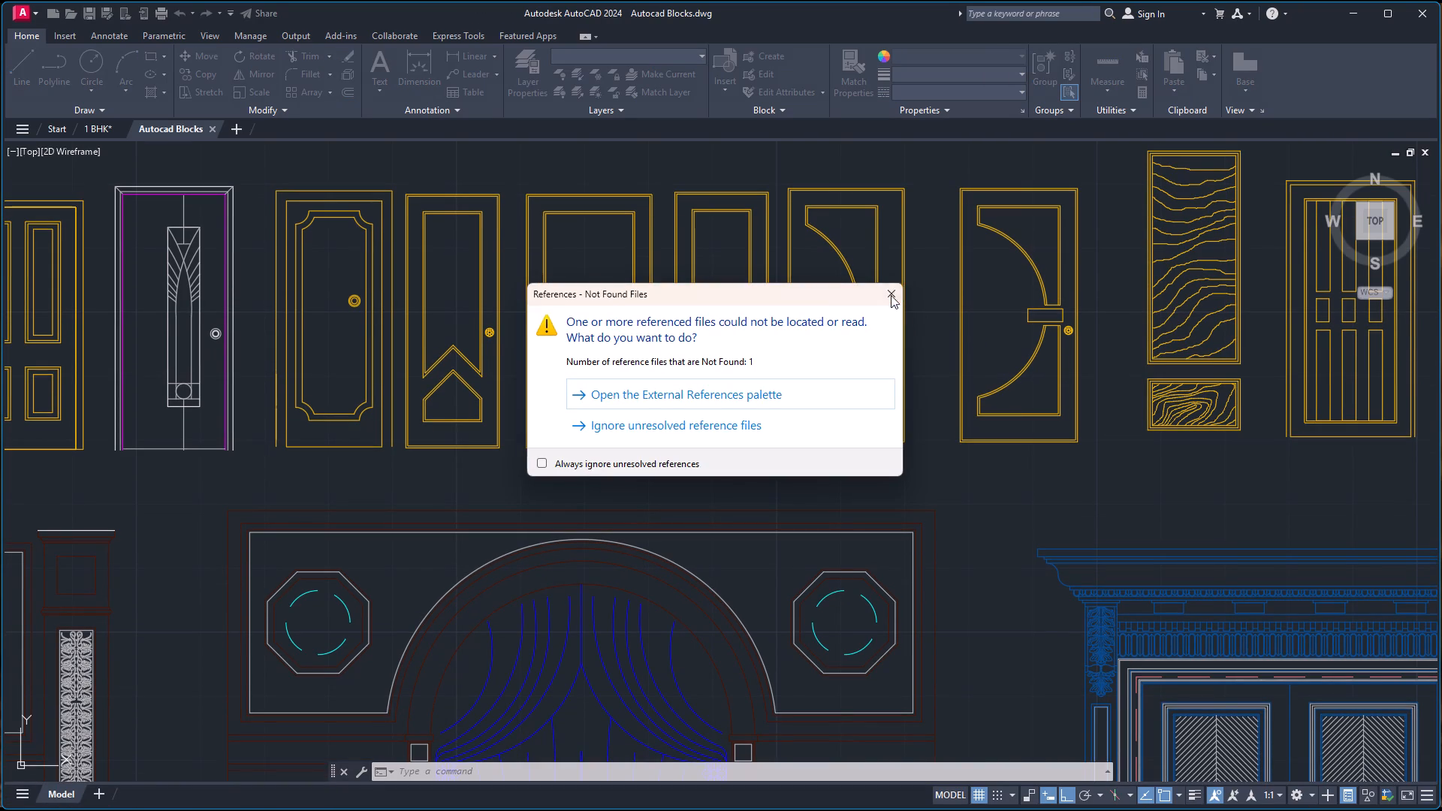
Look through the Autocad Blocks drawing for the kitchen section and examine its sinks and cooktops for the empty room.
{"action": "scroll", "coordinate": [1042, 285], "scroll_direction": "down", "scroll_amount": 3}
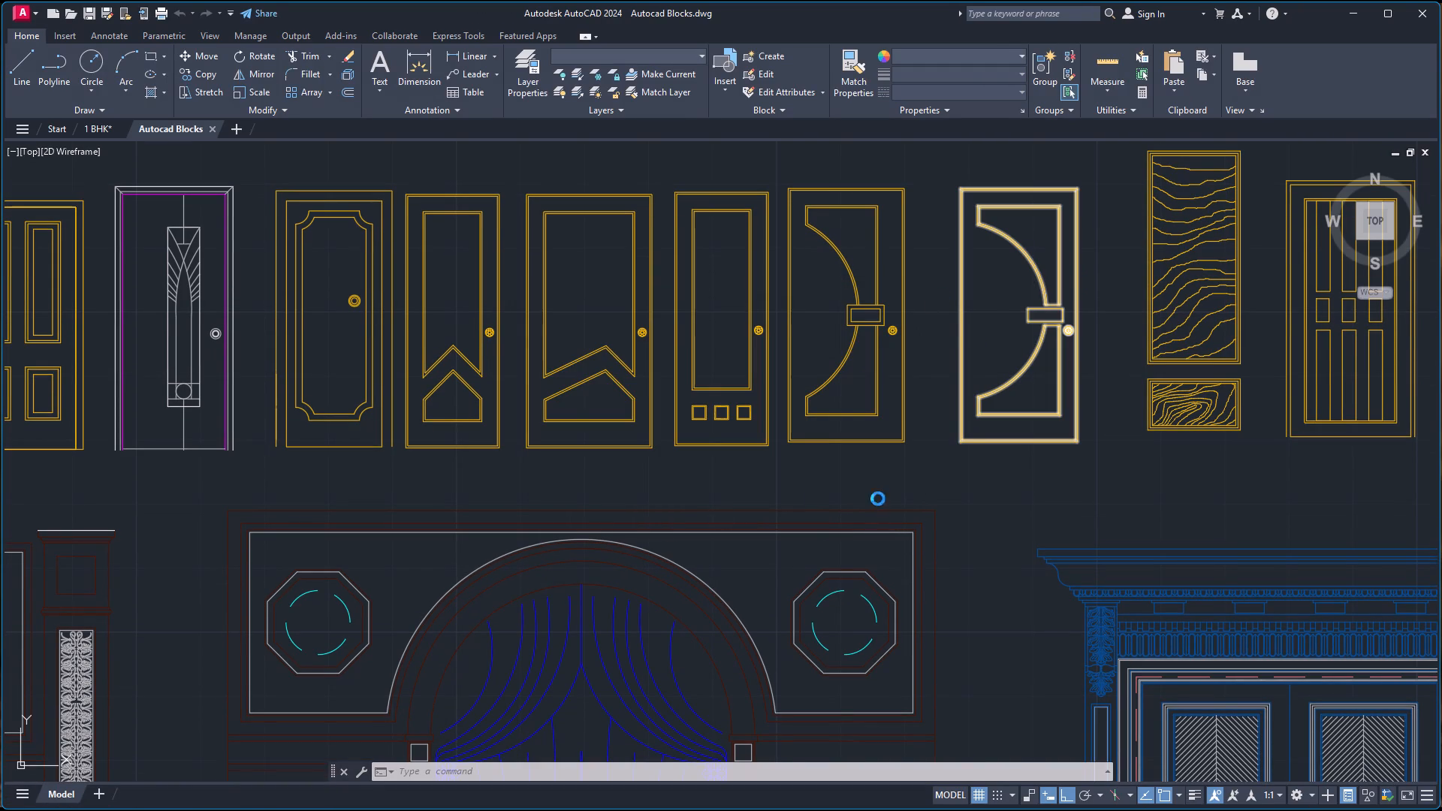
{"action": "scroll", "coordinate": [1042, 306], "scroll_direction": "down", "scroll_amount": 3}
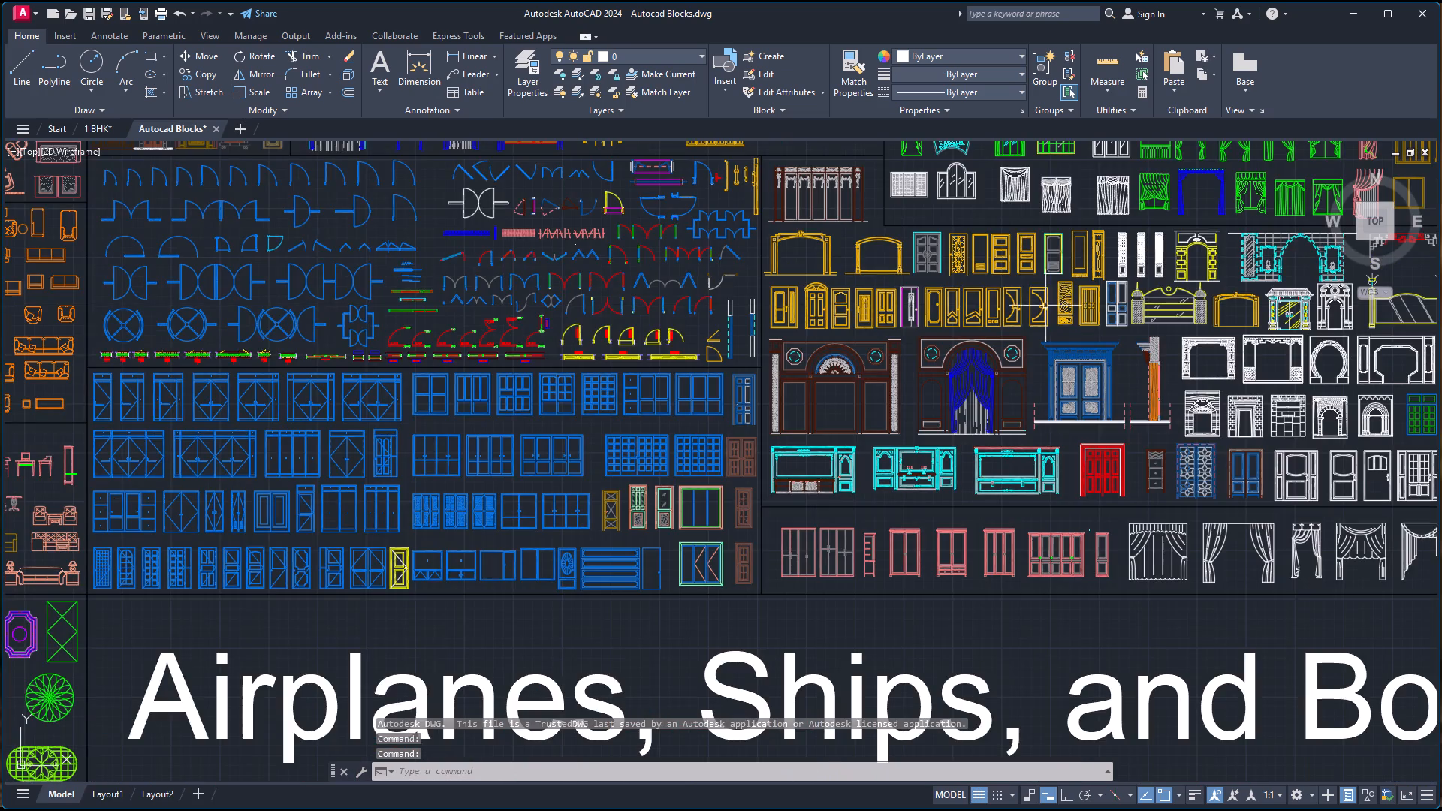
{"action": "scroll", "coordinate": [1068, 297], "scroll_direction": "down", "scroll_amount": 6}
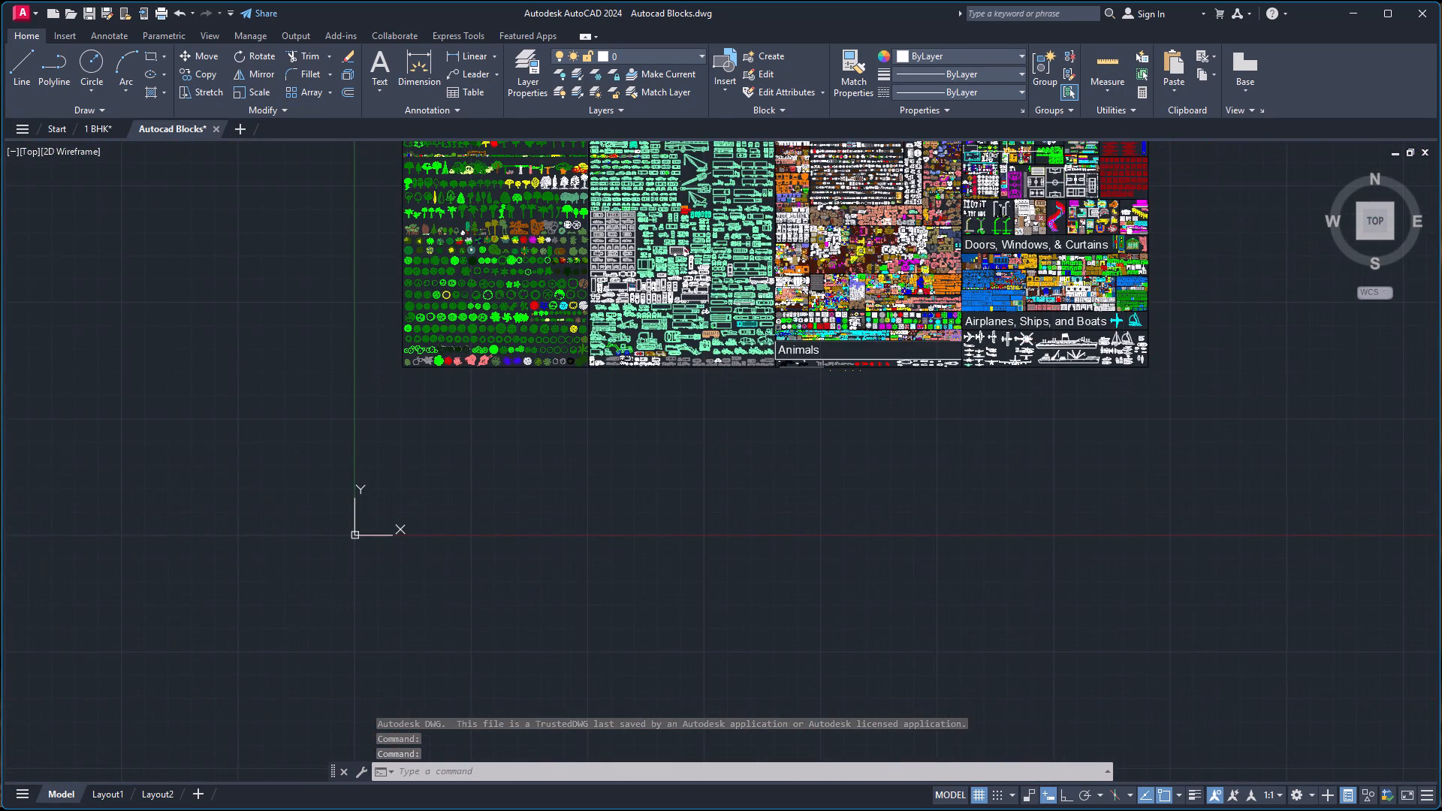
{"action": "scroll", "coordinate": [880, 150], "scroll_direction": "up", "scroll_amount": 3}
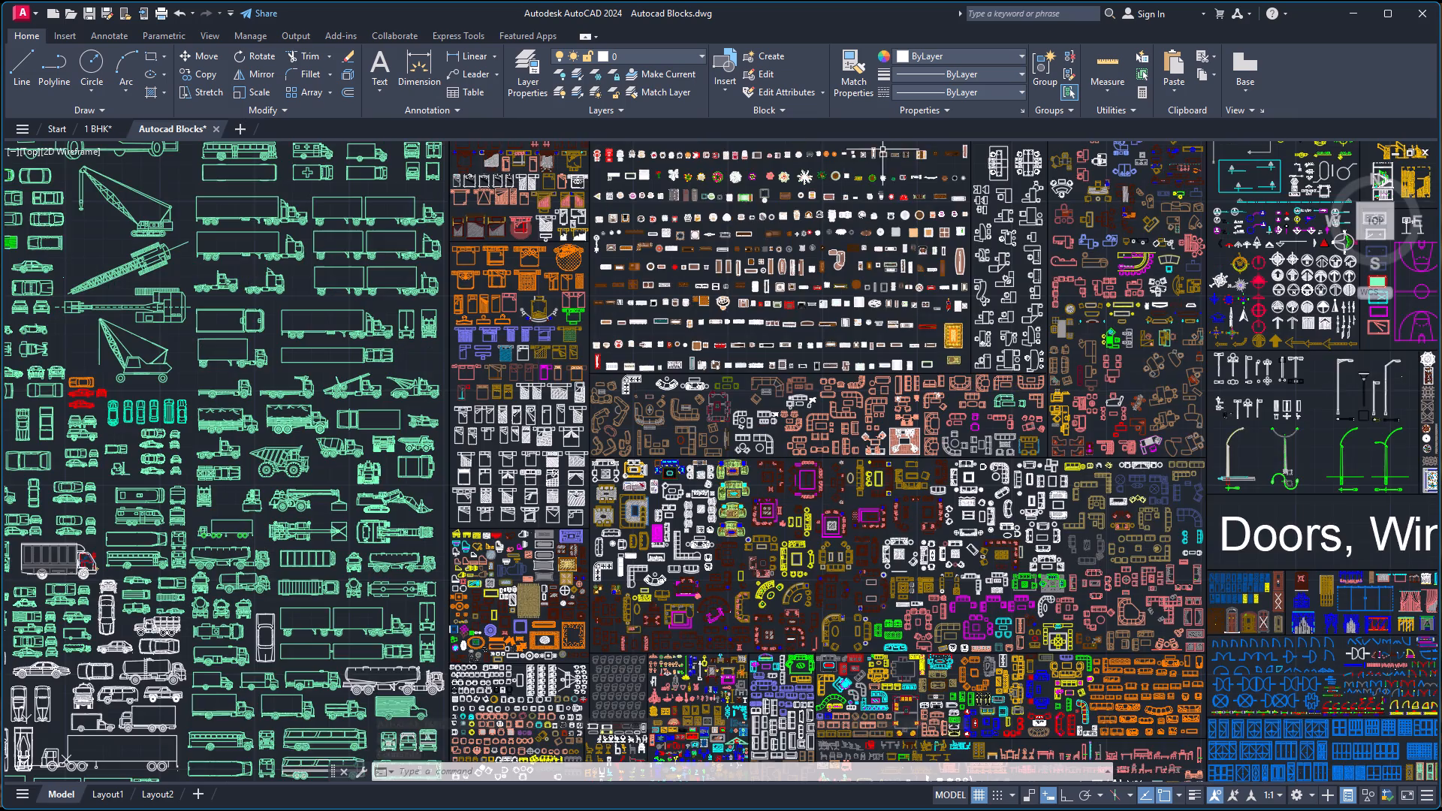
{"action": "scroll", "coordinate": [887, 148], "scroll_direction": "up", "scroll_amount": 4}
{"action": "scroll", "coordinate": [887, 148], "scroll_direction": "down", "scroll_amount": 8}
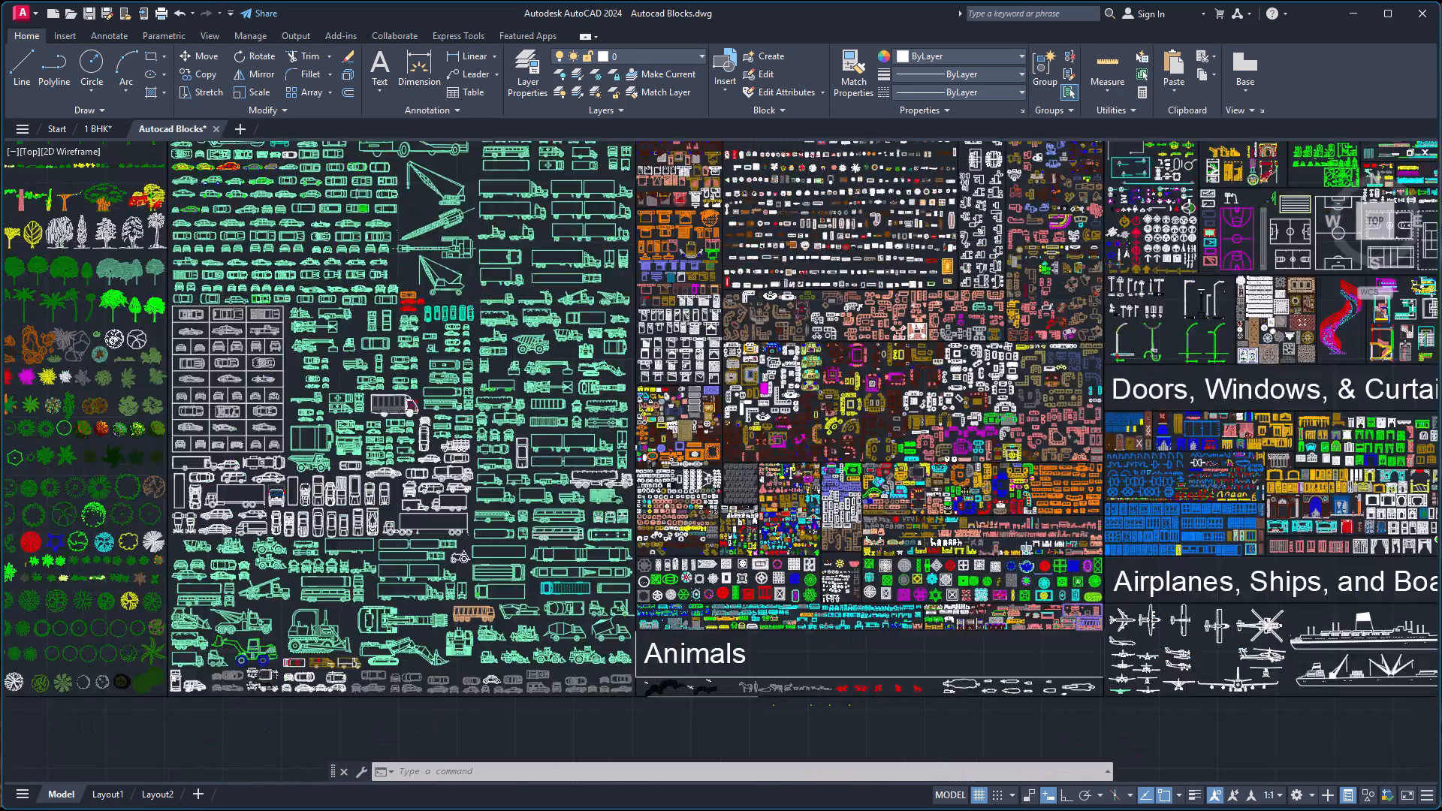
{"action": "scroll", "coordinate": [1153, 146], "scroll_direction": "up", "scroll_amount": 5}
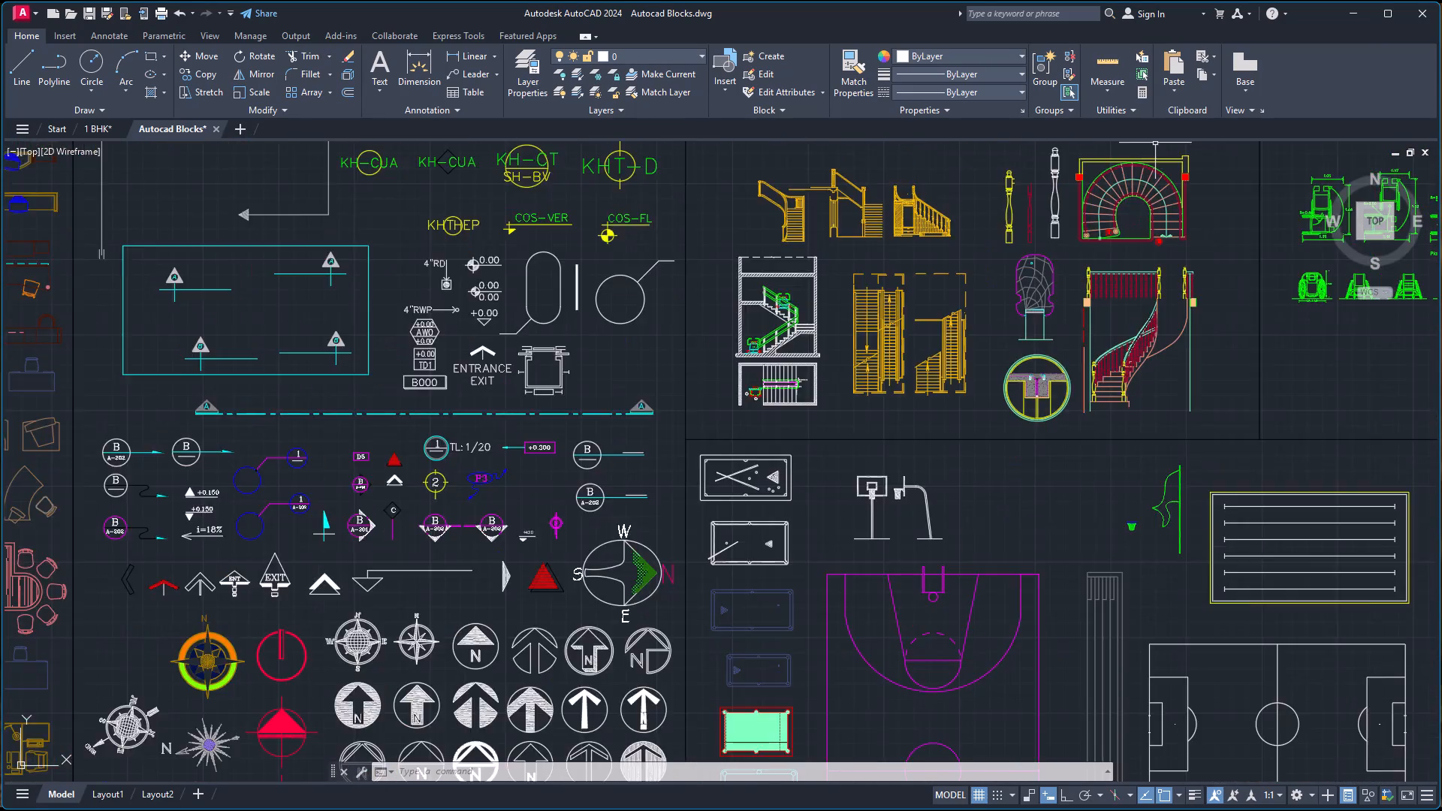
{"action": "scroll", "coordinate": [1155, 143], "scroll_direction": "down", "scroll_amount": 10}
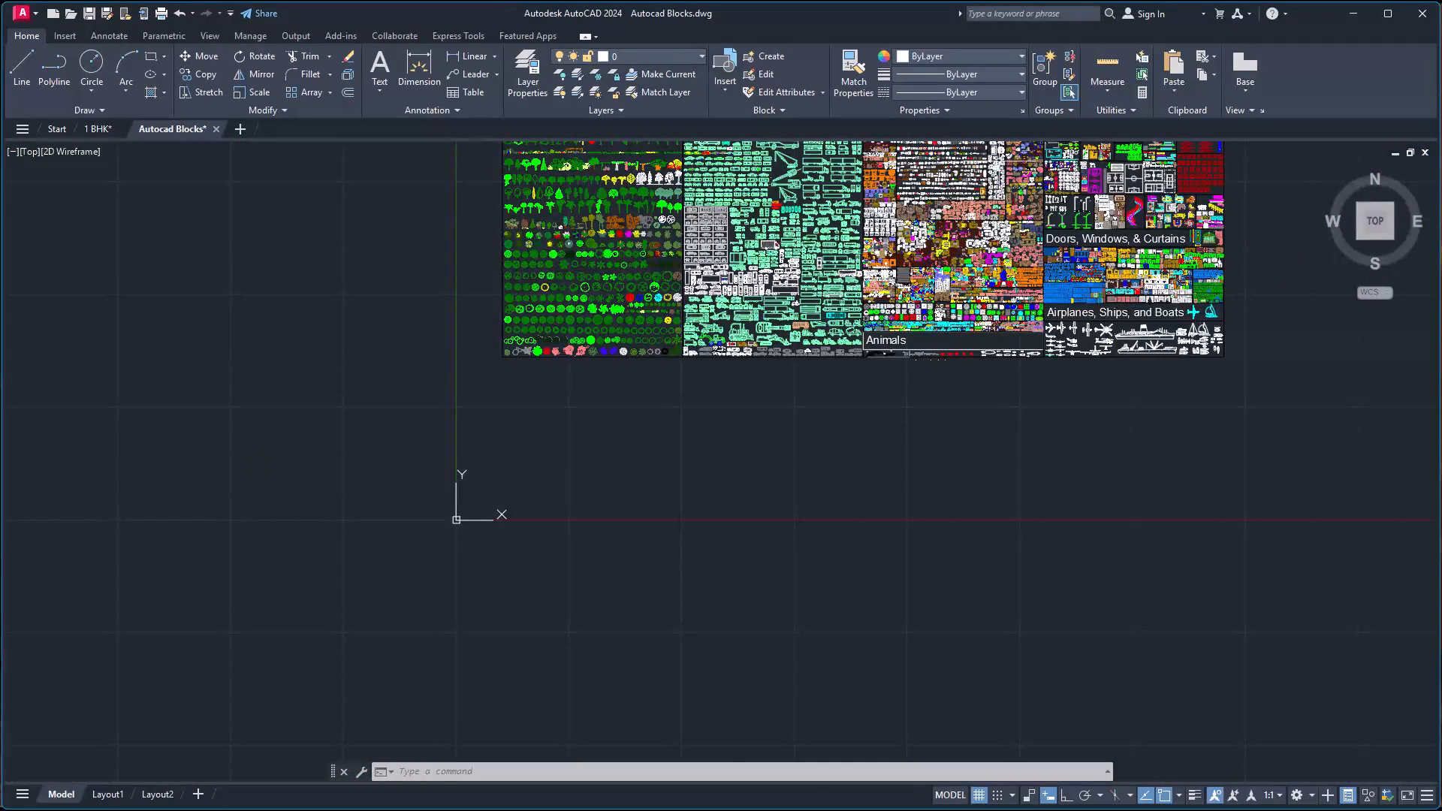
{"action": "scroll", "coordinate": [999, 161], "scroll_direction": "down", "scroll_amount": 3}
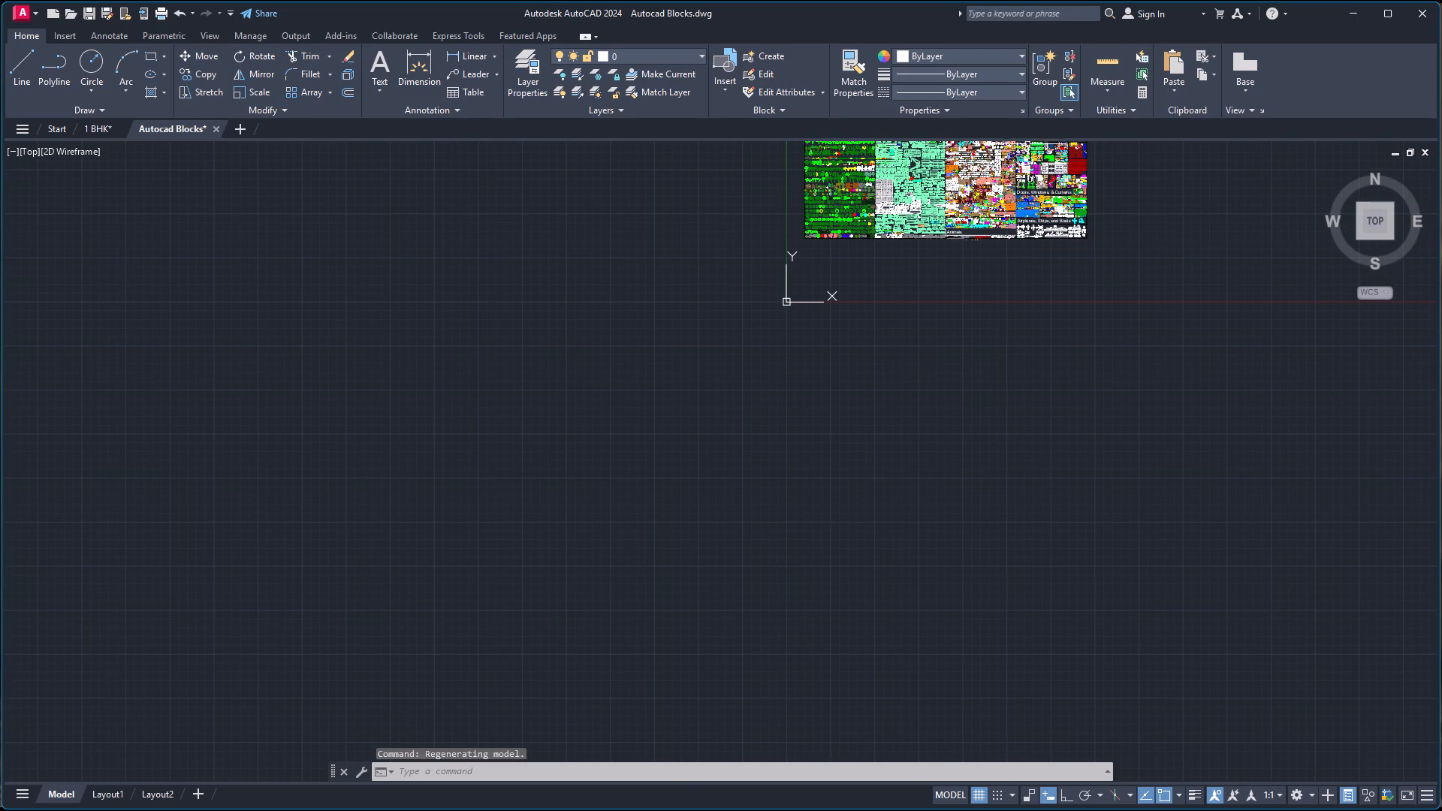
{"action": "scroll", "coordinate": [1013, 135], "scroll_direction": "up", "scroll_amount": 12}
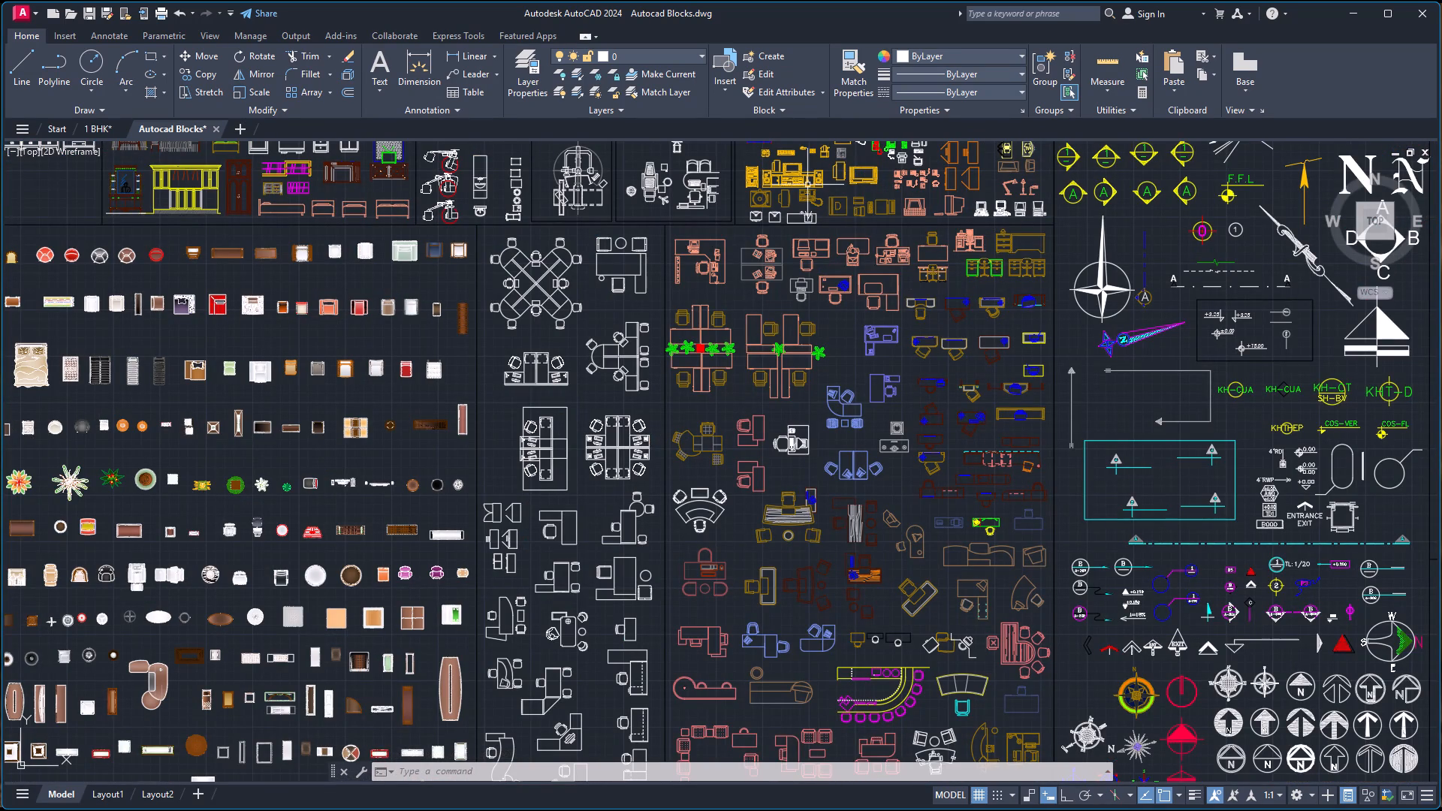
{"action": "scroll", "coordinate": [608, 200], "scroll_direction": "down", "scroll_amount": 4}
{"action": "scroll", "coordinate": [676, 175], "scroll_direction": "down", "scroll_amount": 2}
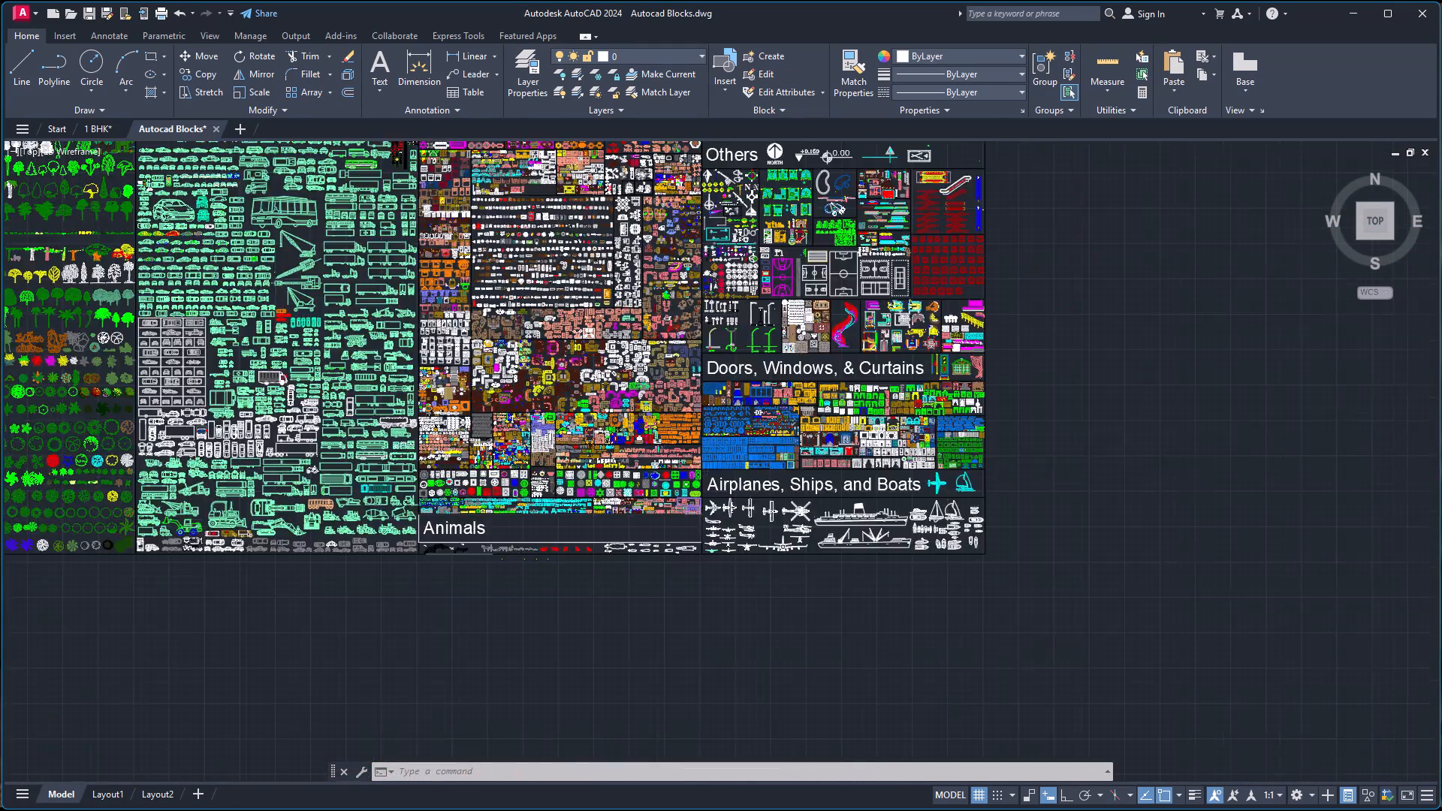
{"action": "scroll", "coordinate": [676, 175], "scroll_direction": "down", "scroll_amount": 5}
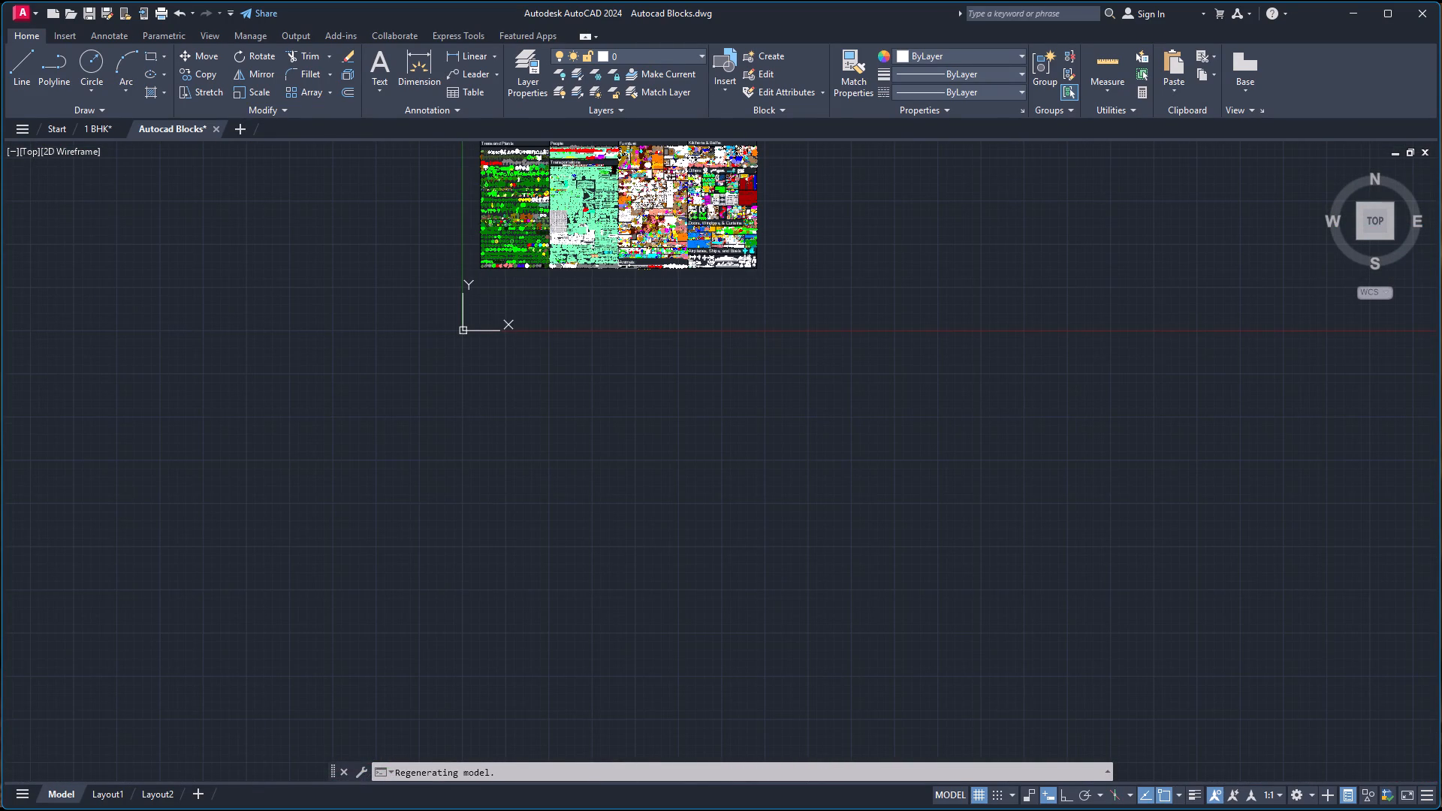
{"action": "scroll", "coordinate": [700, 145], "scroll_direction": "up", "scroll_amount": 1}
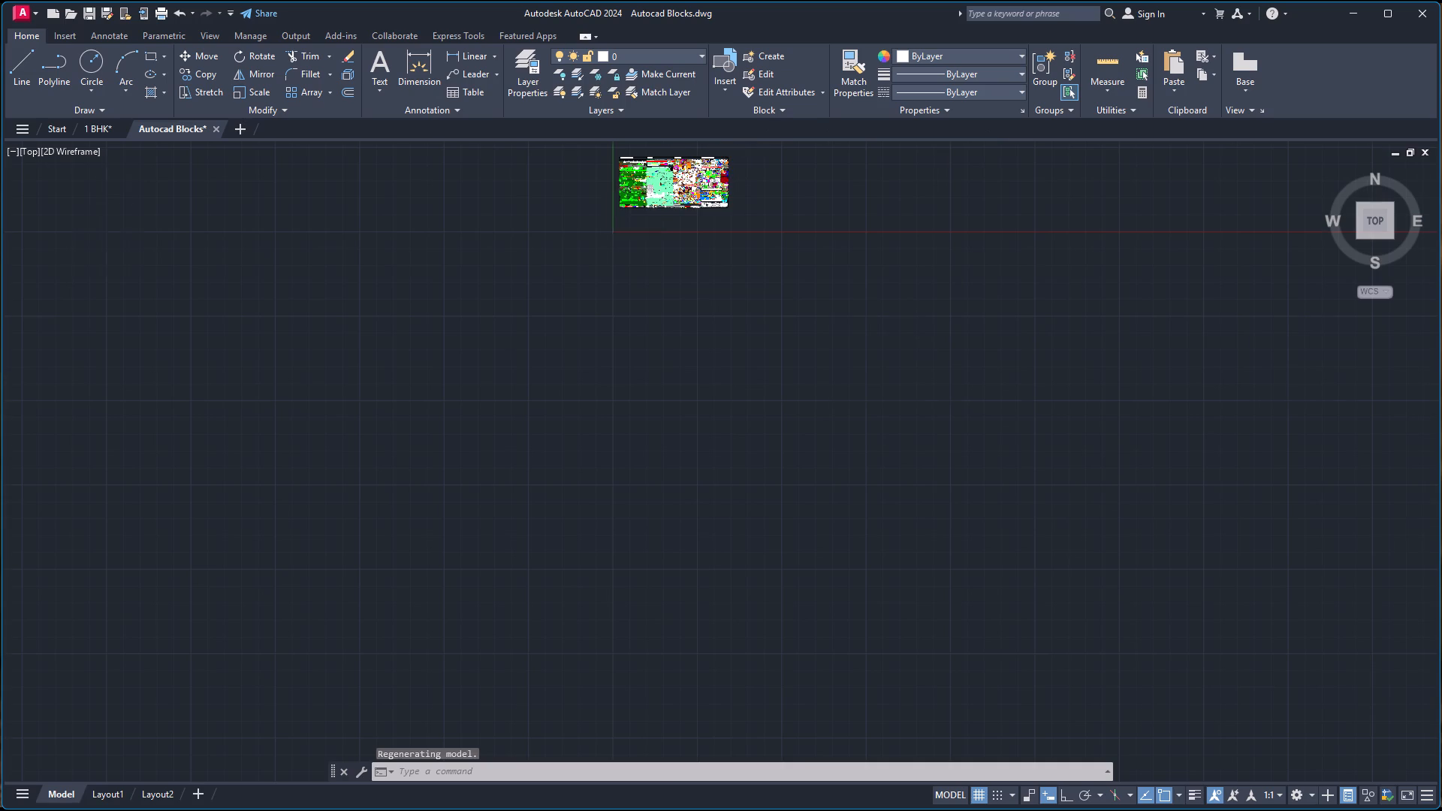
{"action": "scroll", "coordinate": [700, 145], "scroll_direction": "up", "scroll_amount": 4}
{"action": "scroll", "coordinate": [705, 304], "scroll_direction": "up", "scroll_amount": 4}
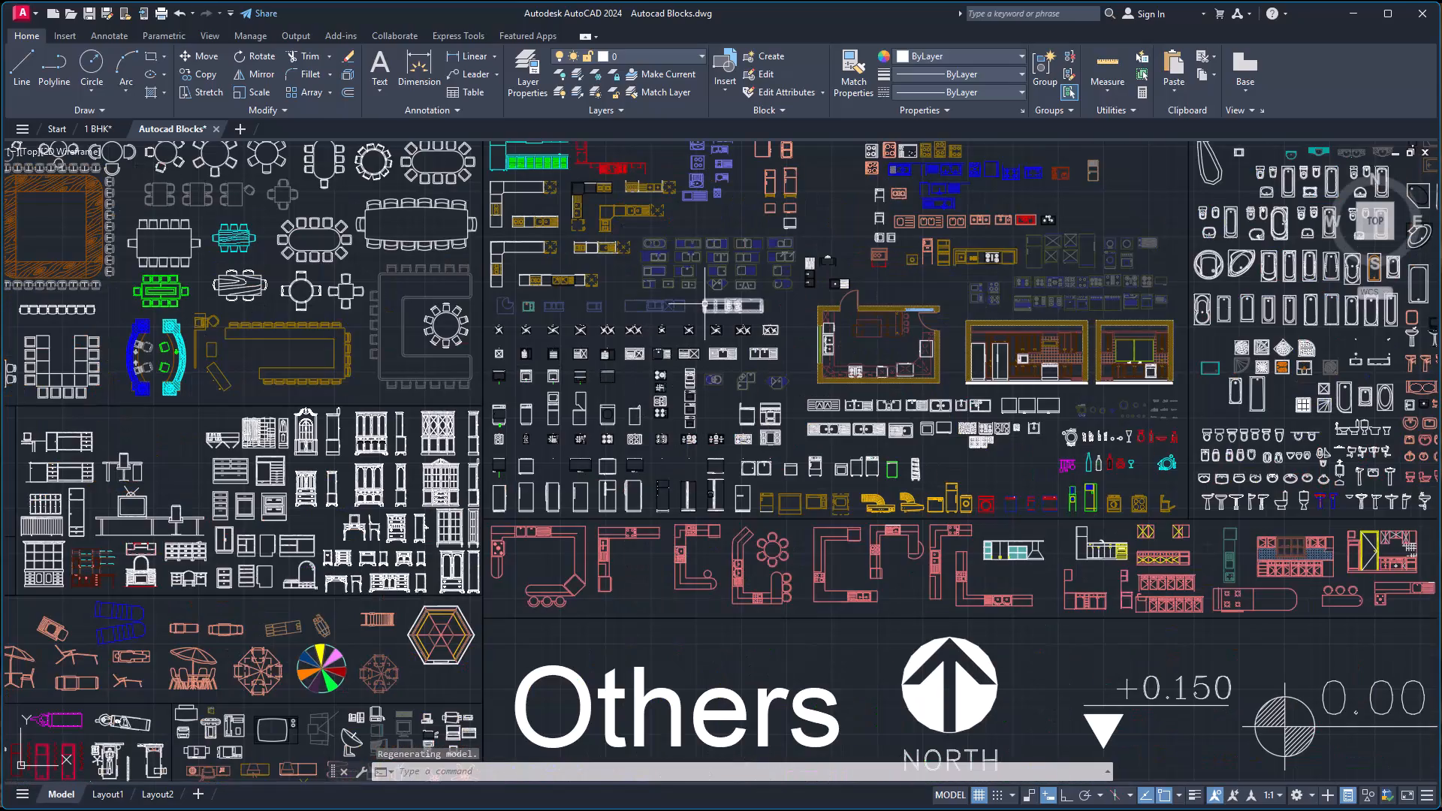
{"action": "scroll", "coordinate": [674, 329], "scroll_direction": "up", "scroll_amount": 3}
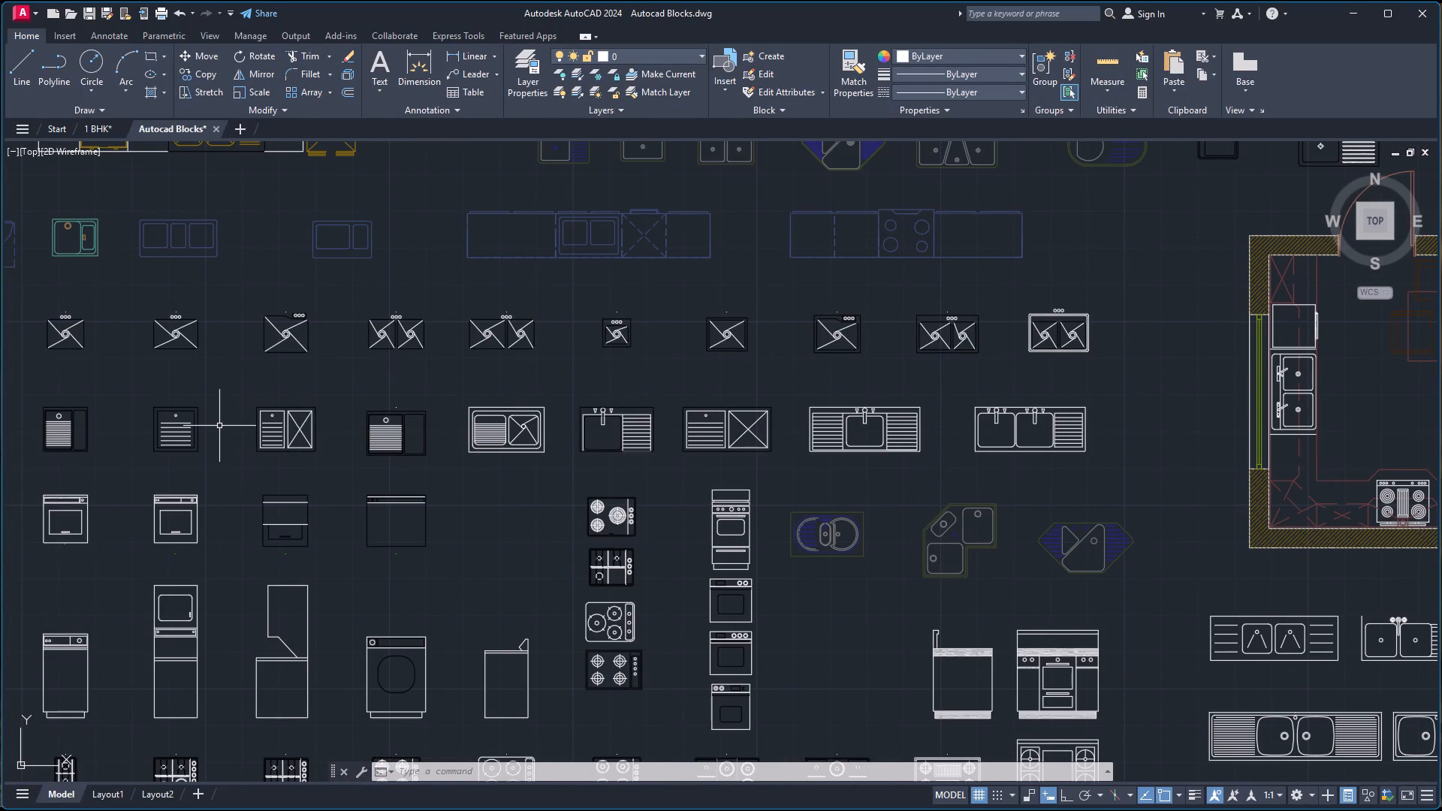
{"action": "scroll", "coordinate": [219, 426], "scroll_direction": "down", "scroll_amount": 1}
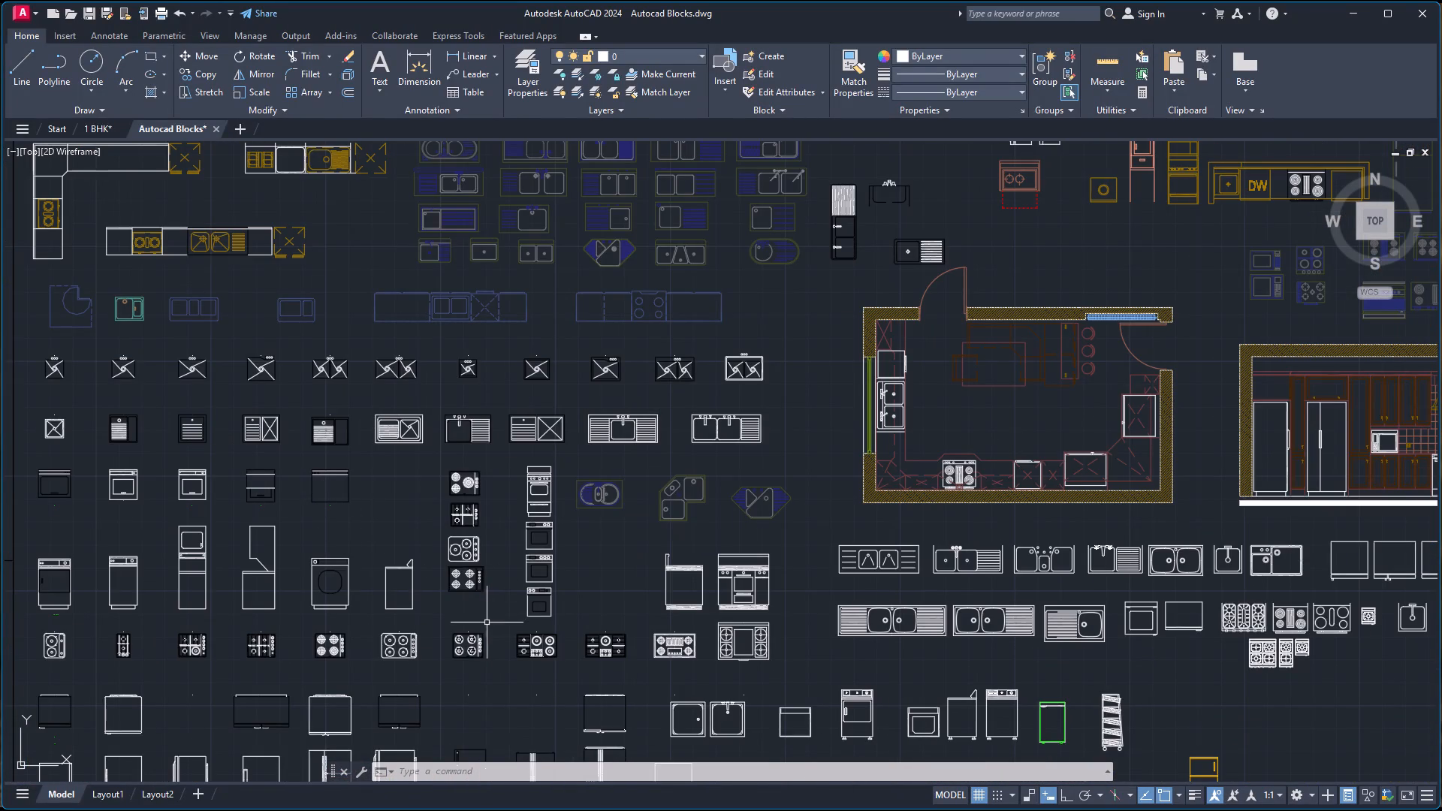
{"action": "scroll", "coordinate": [450, 659], "scroll_direction": "up", "scroll_amount": 2}
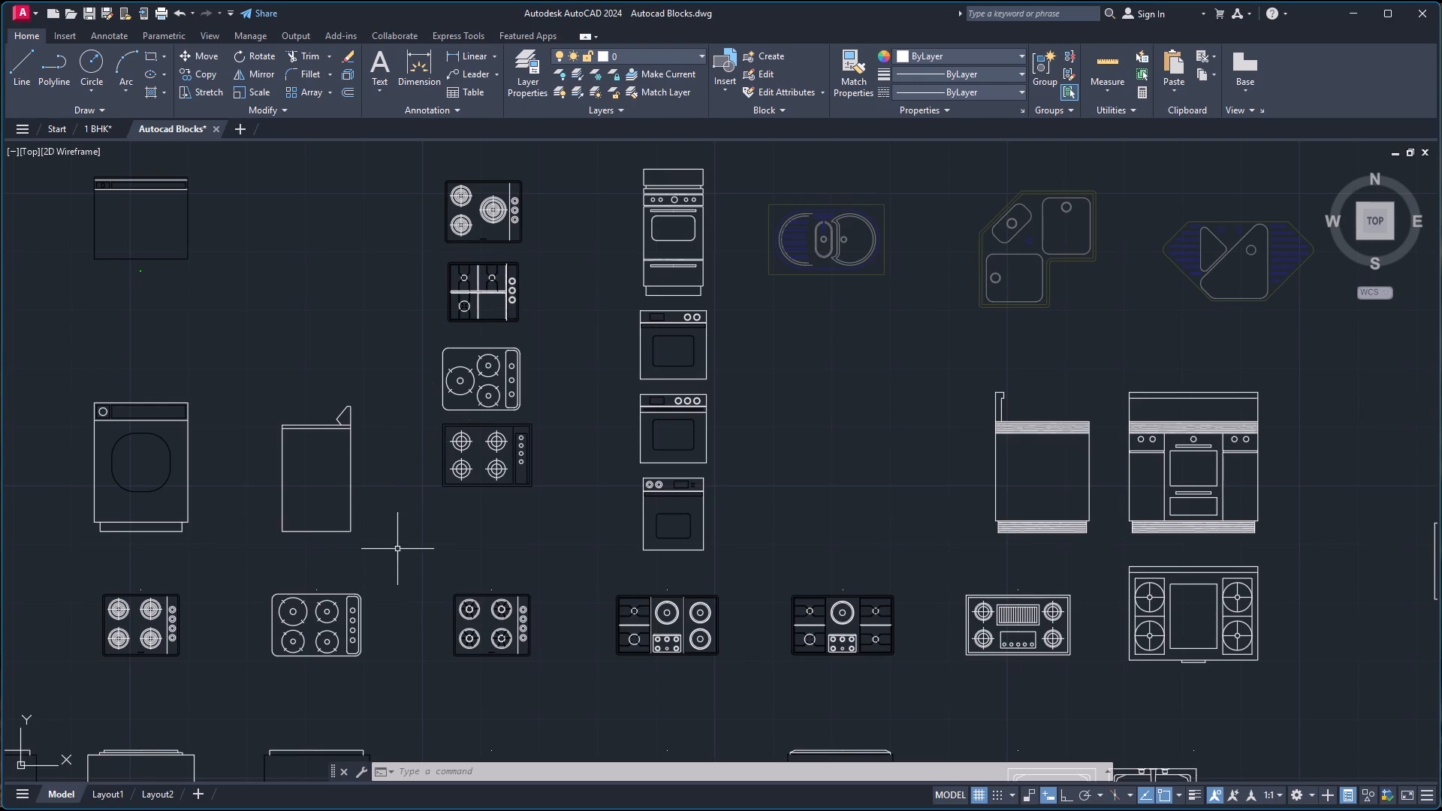
Copy the rectangular cooktop with a central grill from Autocad Blocks into the 1 BHK drawing, outside the plan beside the empty room's window.
{"action": "left_click", "coordinate": [952, 571]}
{"action": "left_click", "coordinate": [1085, 678]}
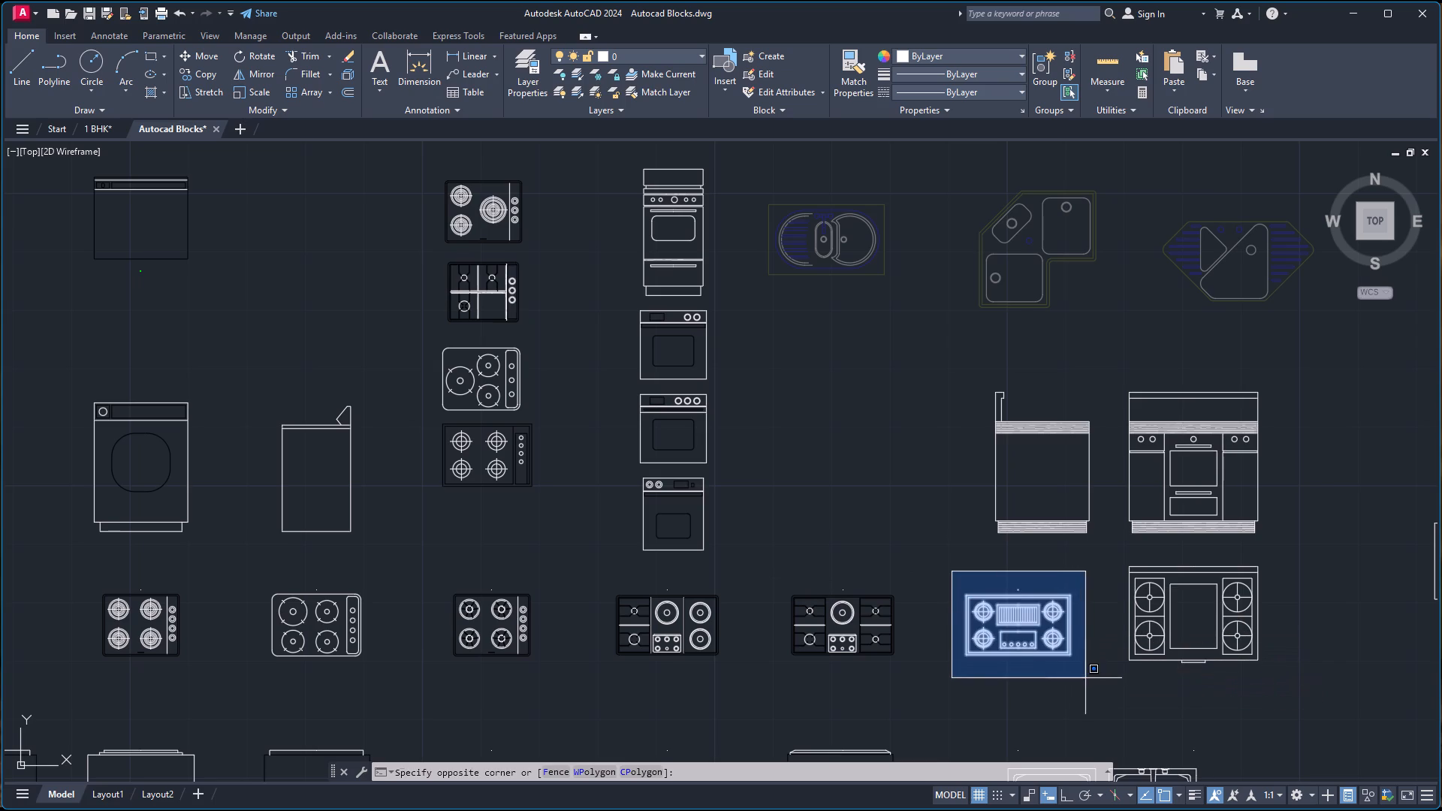
{"action": "key", "text": "ctrl+c"}
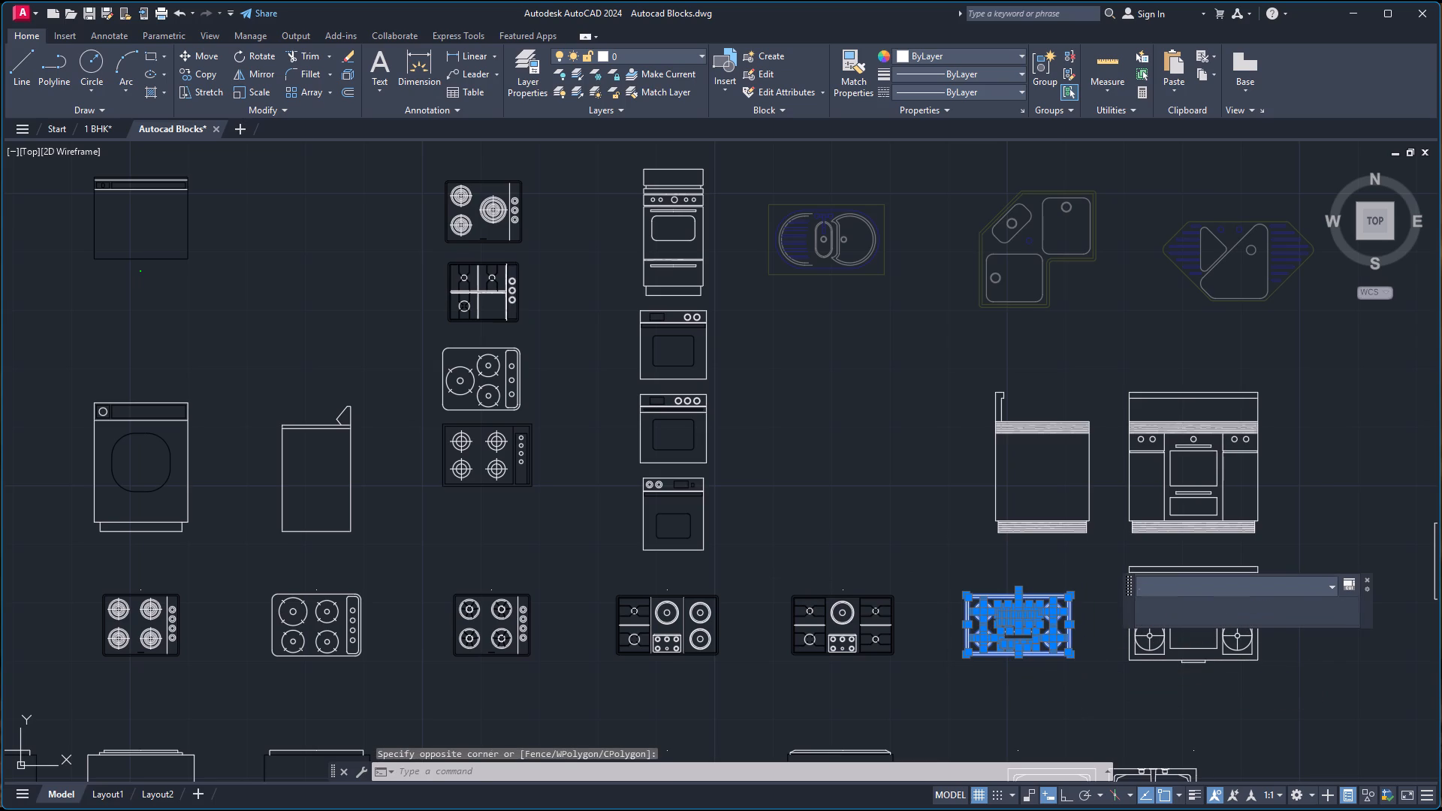
{"action": "left_click", "coordinate": [92, 128]}
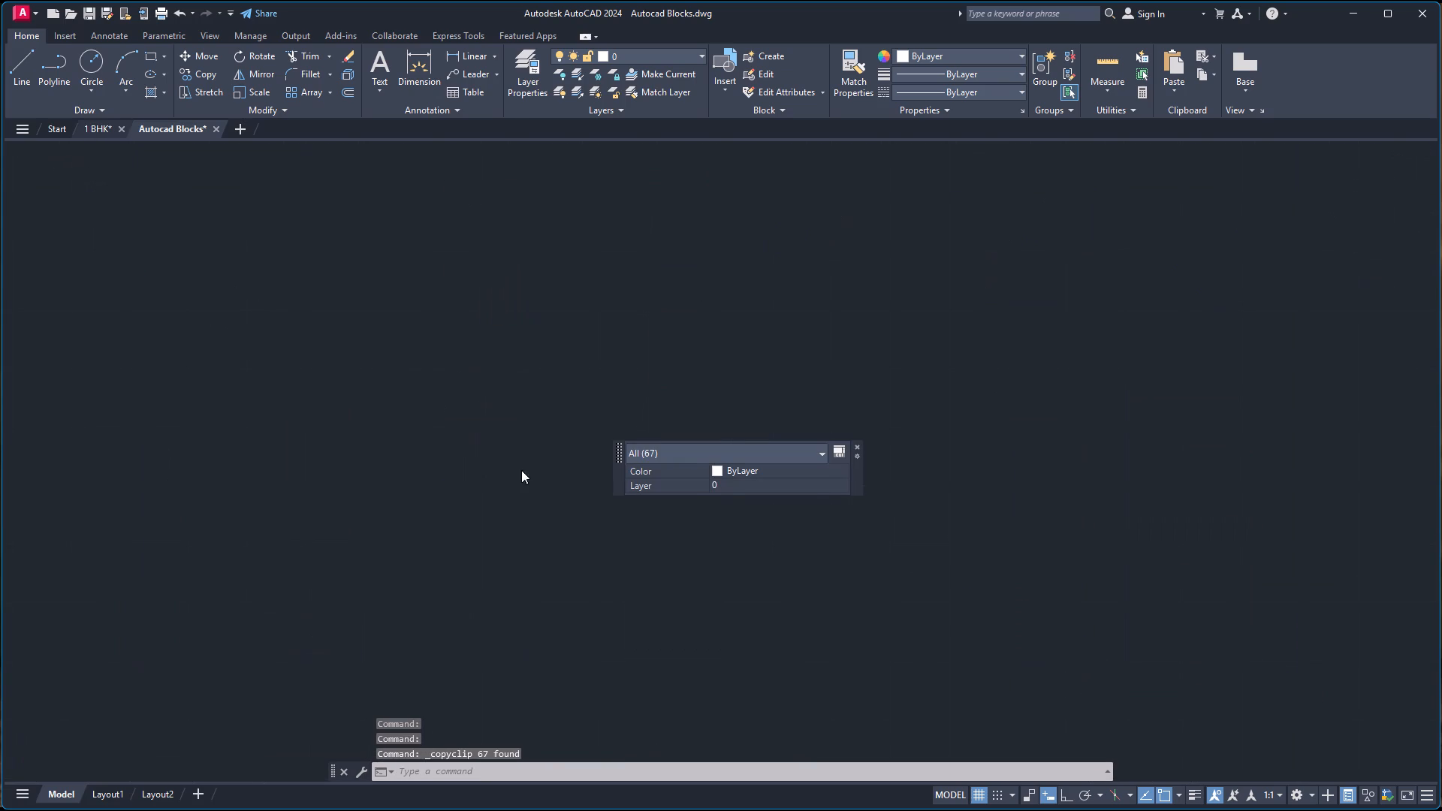
{"action": "left_click", "coordinate": [511, 441]}
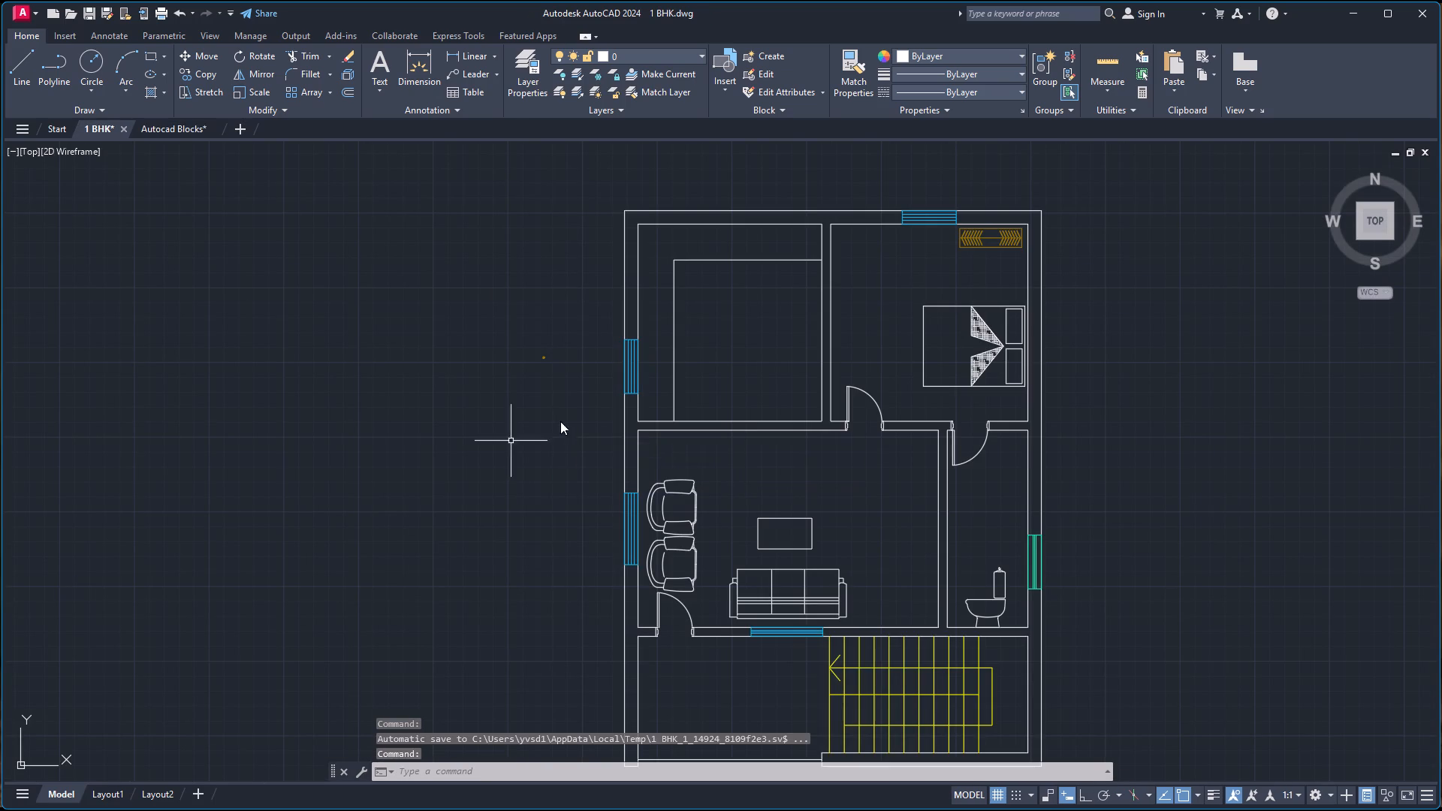
{"action": "left_click", "coordinate": [508, 421]}
{"action": "key", "text": "ctrl+v"}
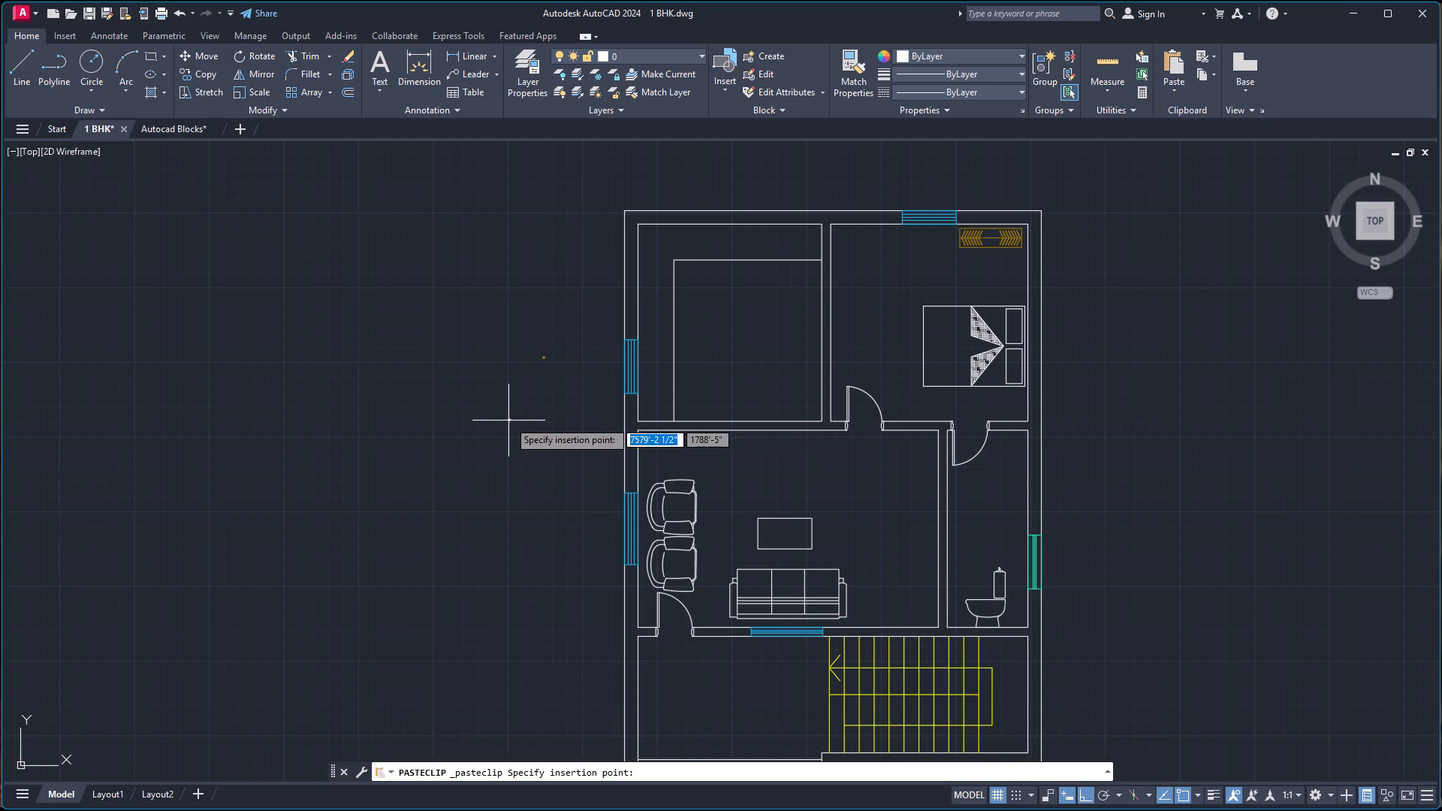
{"action": "left_click", "coordinate": [524, 393]}
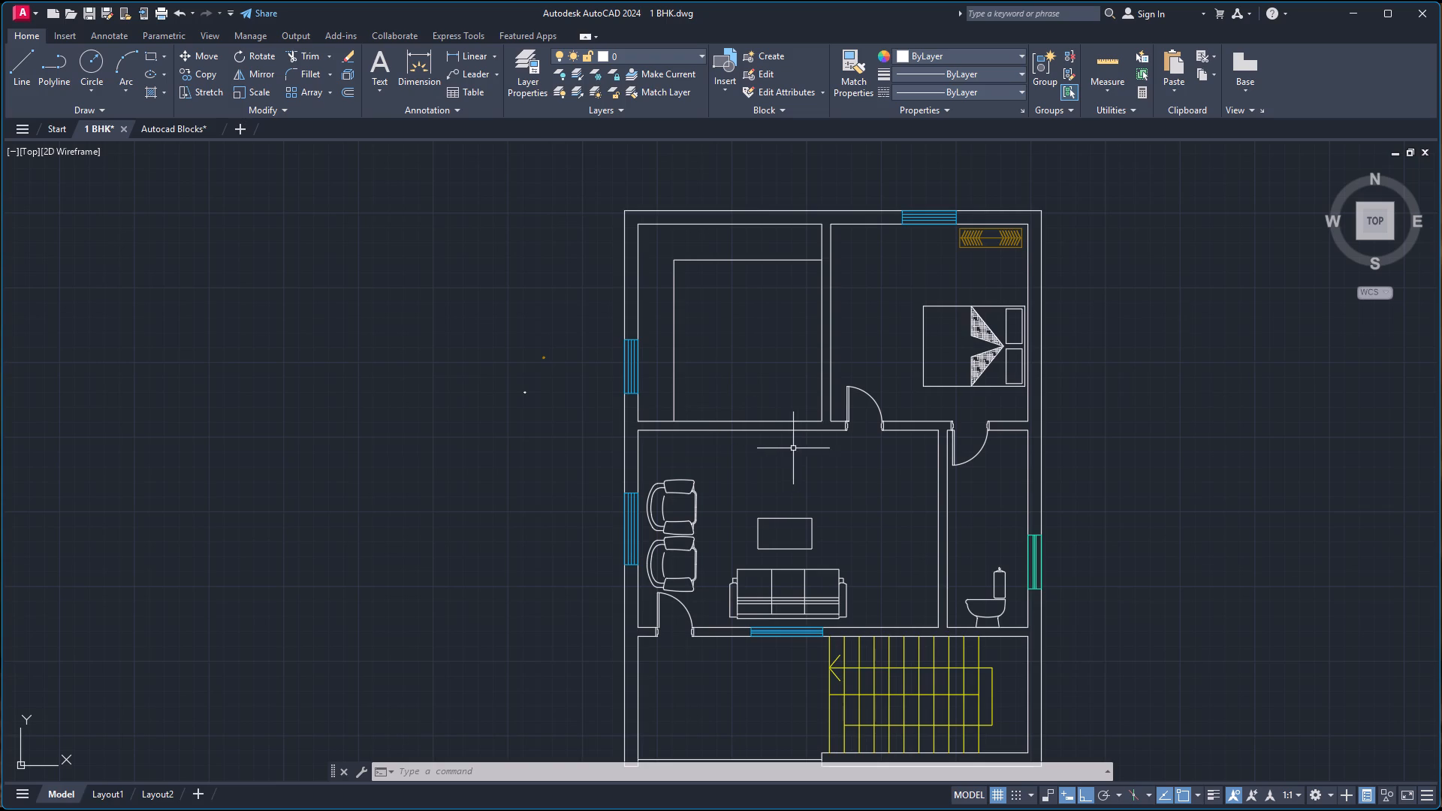
{"action": "key", "text": "Escape"}
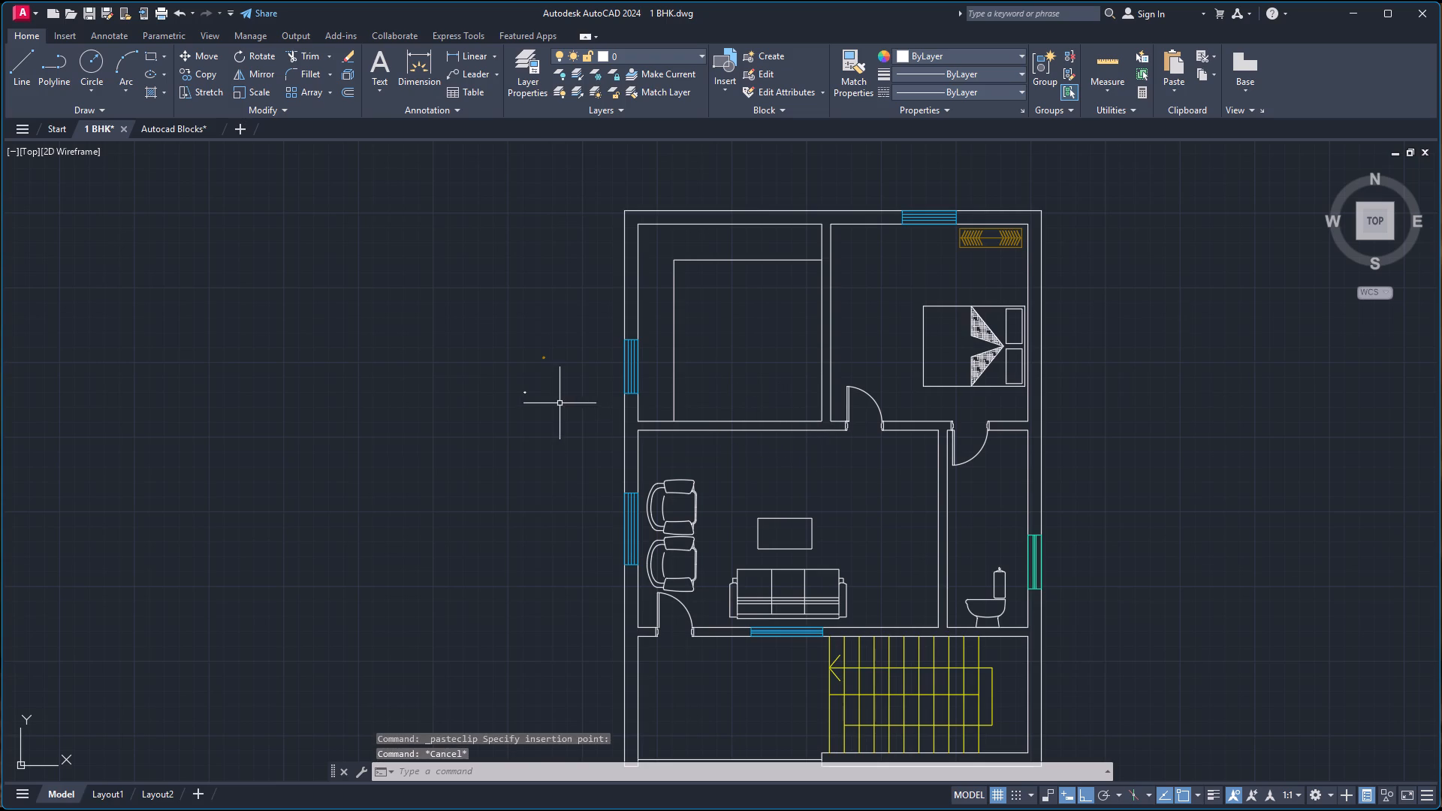
Move the S_SINK12 block outside the plan from layer shelves to layer 0.
{"action": "scroll", "coordinate": [538, 345], "scroll_direction": "up", "scroll_amount": 5}
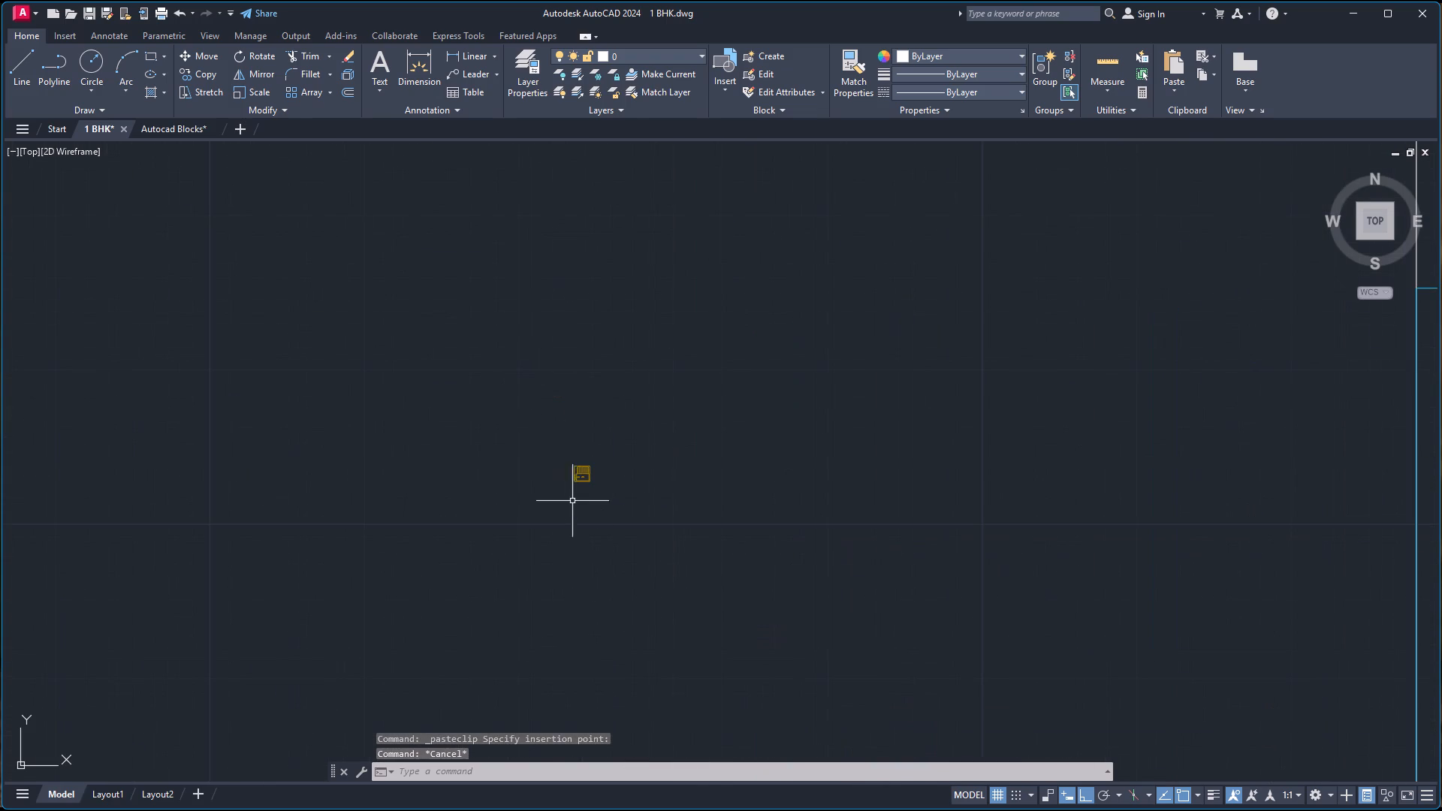
{"action": "left_click", "coordinate": [586, 474]}
{"action": "double_click", "coordinate": [726, 418]}
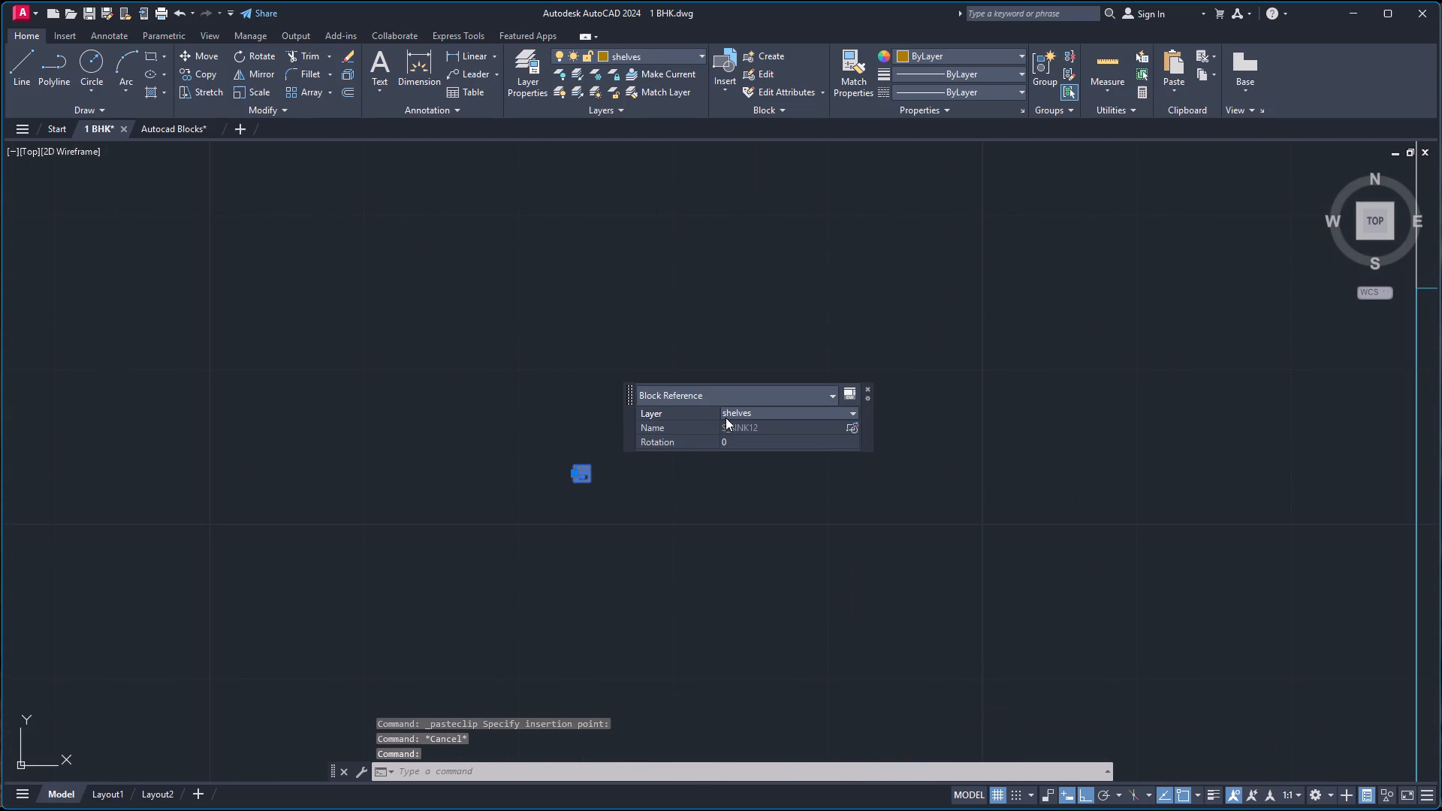
{"action": "left_click", "coordinate": [734, 426]}
{"action": "left_click", "coordinate": [867, 389]}
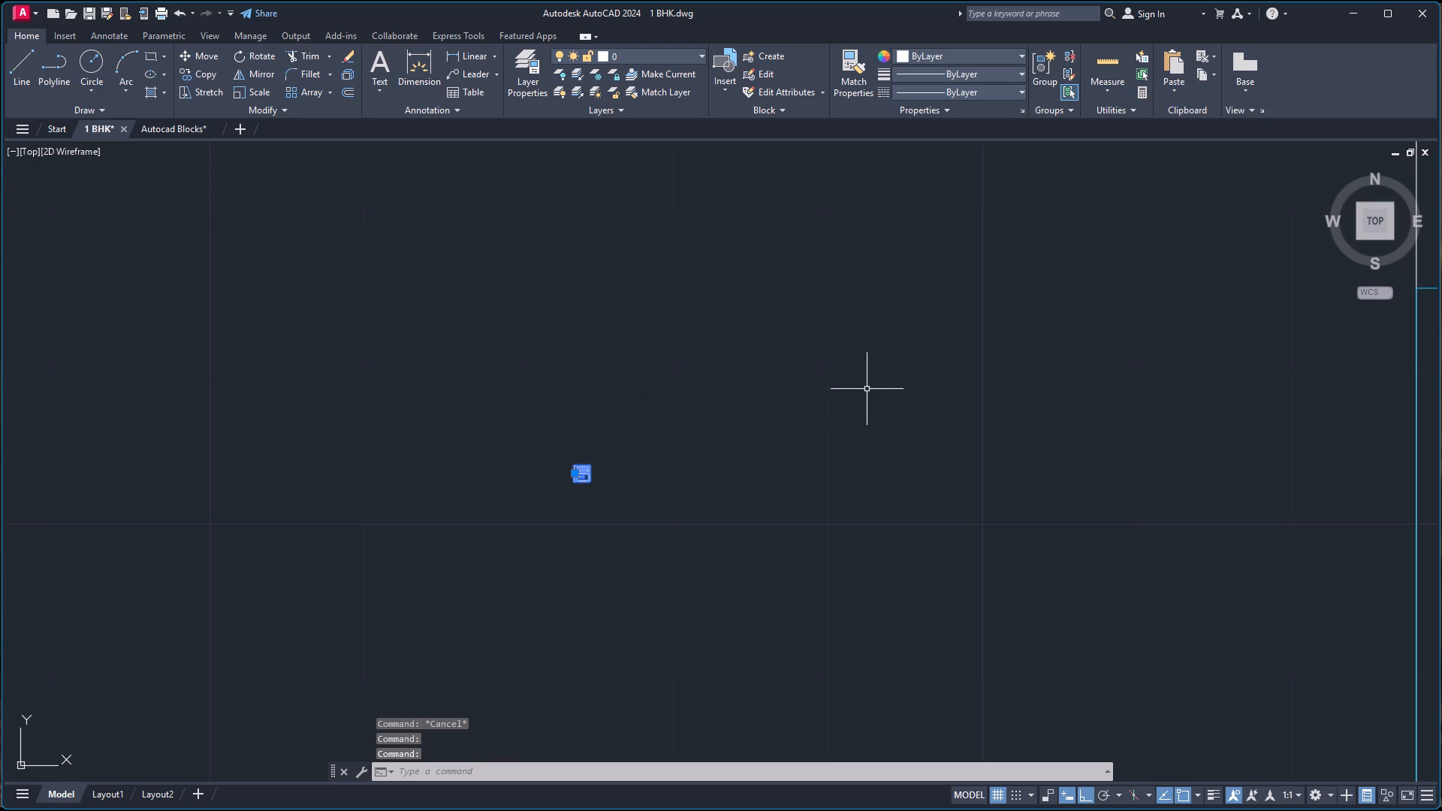
{"action": "key", "text": "Escape"}
Scale the S_SINK12 block up freehand by a factor of about 7, using a base point on its tap-side edge.
{"action": "left_click", "coordinate": [560, 447]}
{"action": "left_click", "coordinate": [628, 505]}
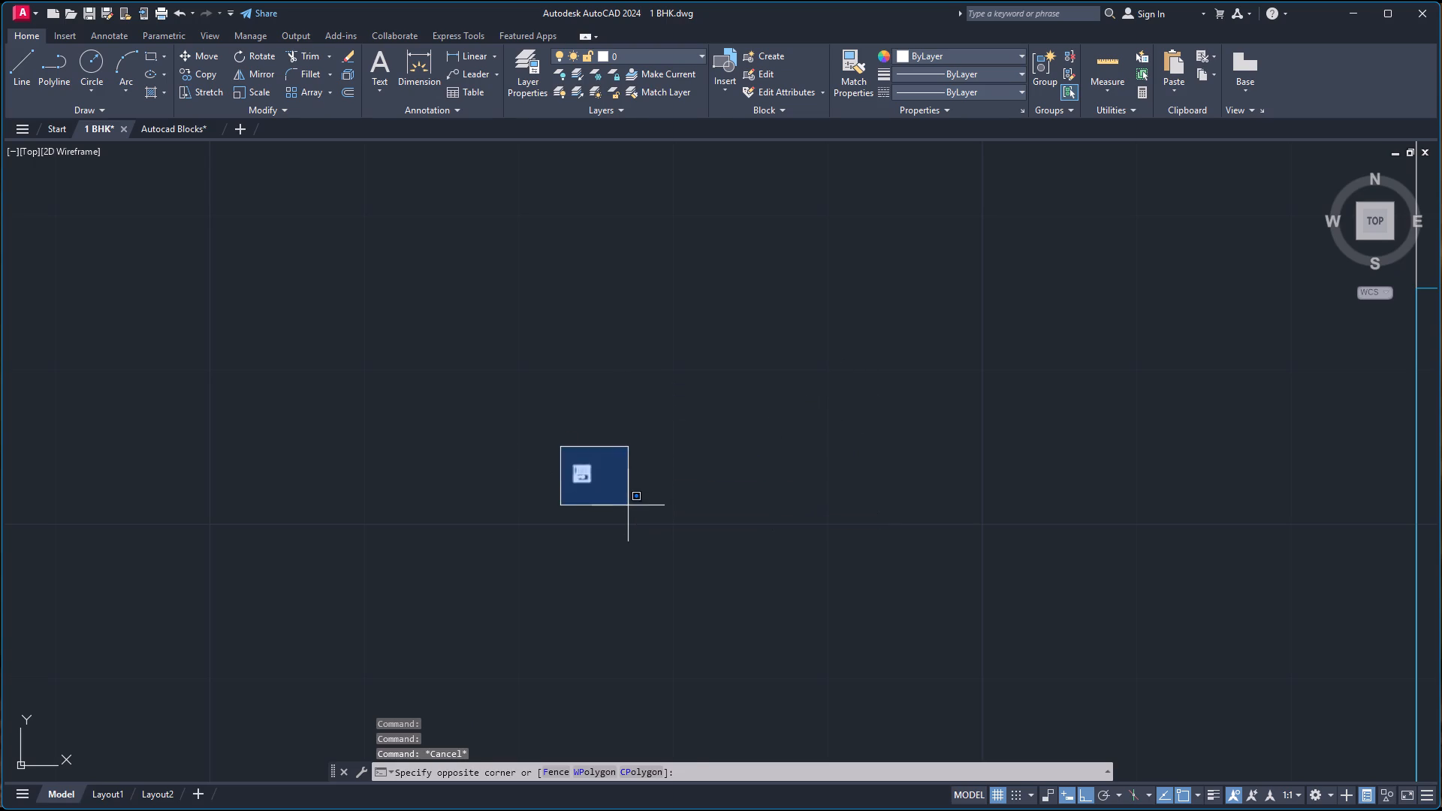
{"action": "type", "text": "sc"}
{"action": "key", "text": "Return"}
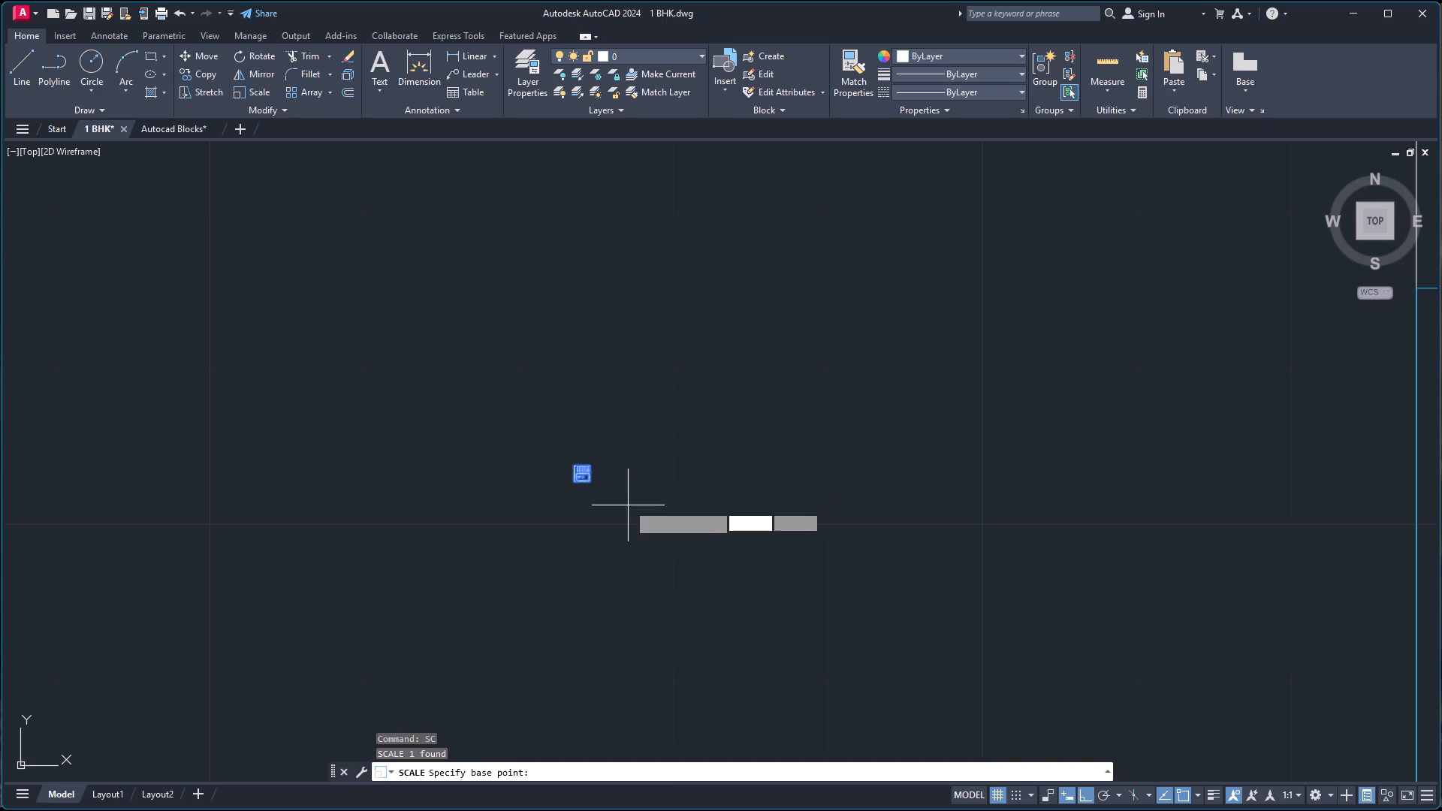
{"action": "scroll", "coordinate": [551, 490], "scroll_direction": "up", "scroll_amount": 5}
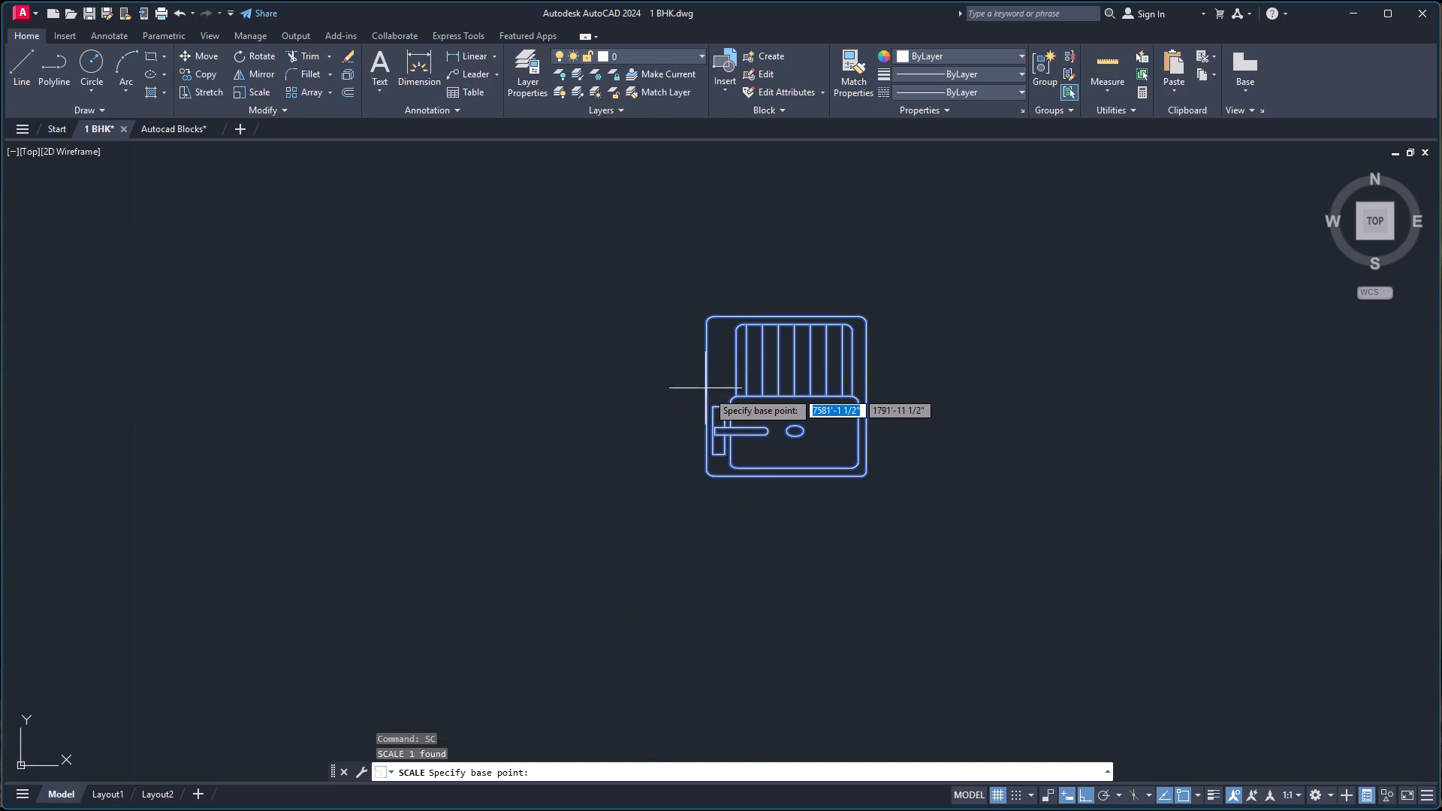
{"action": "left_click", "coordinate": [706, 397]}
{"action": "scroll", "coordinate": [721, 402], "scroll_direction": "down", "scroll_amount": 4}
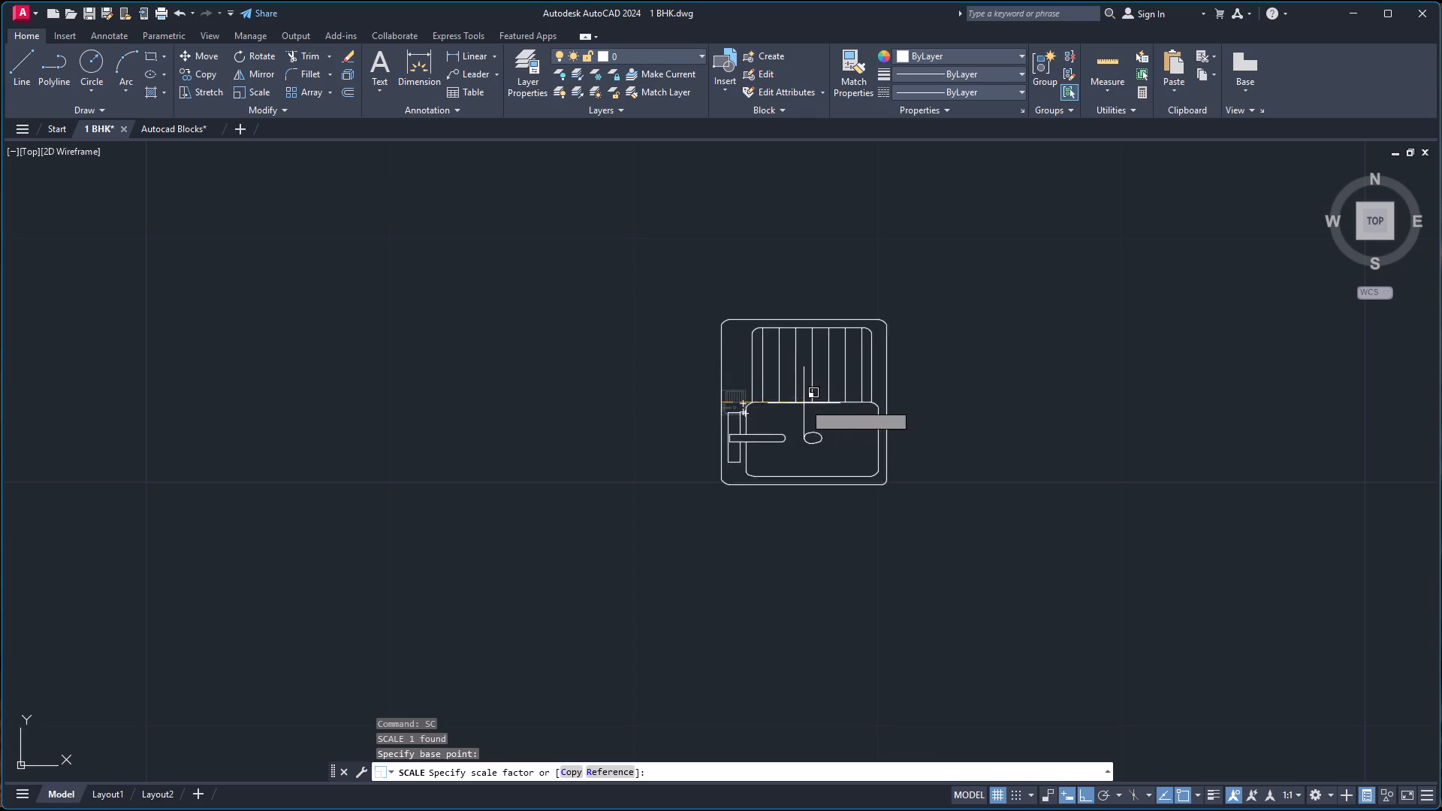
{"action": "scroll", "coordinate": [792, 403], "scroll_direction": "down", "scroll_amount": 5}
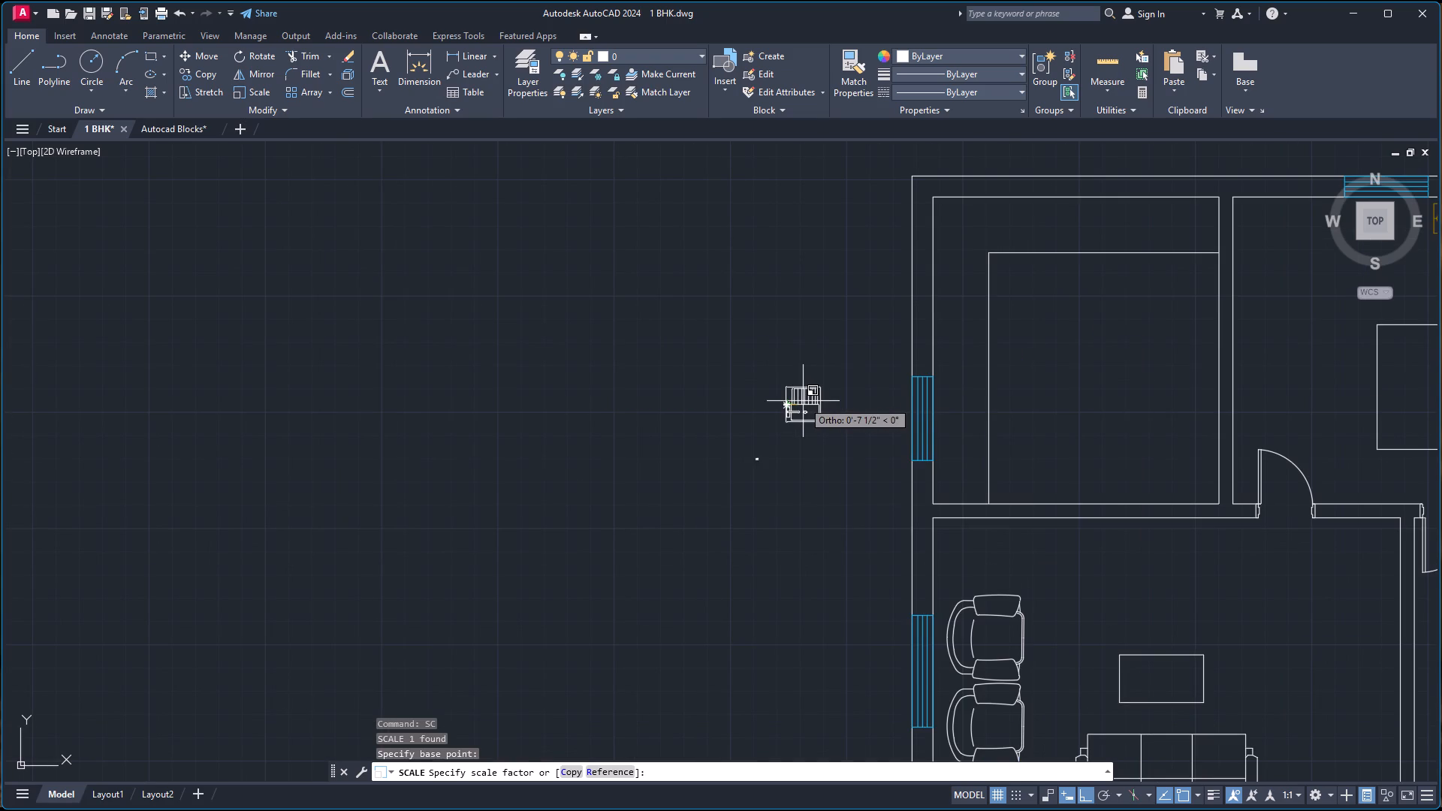
{"action": "left_click", "coordinate": [801, 405]}
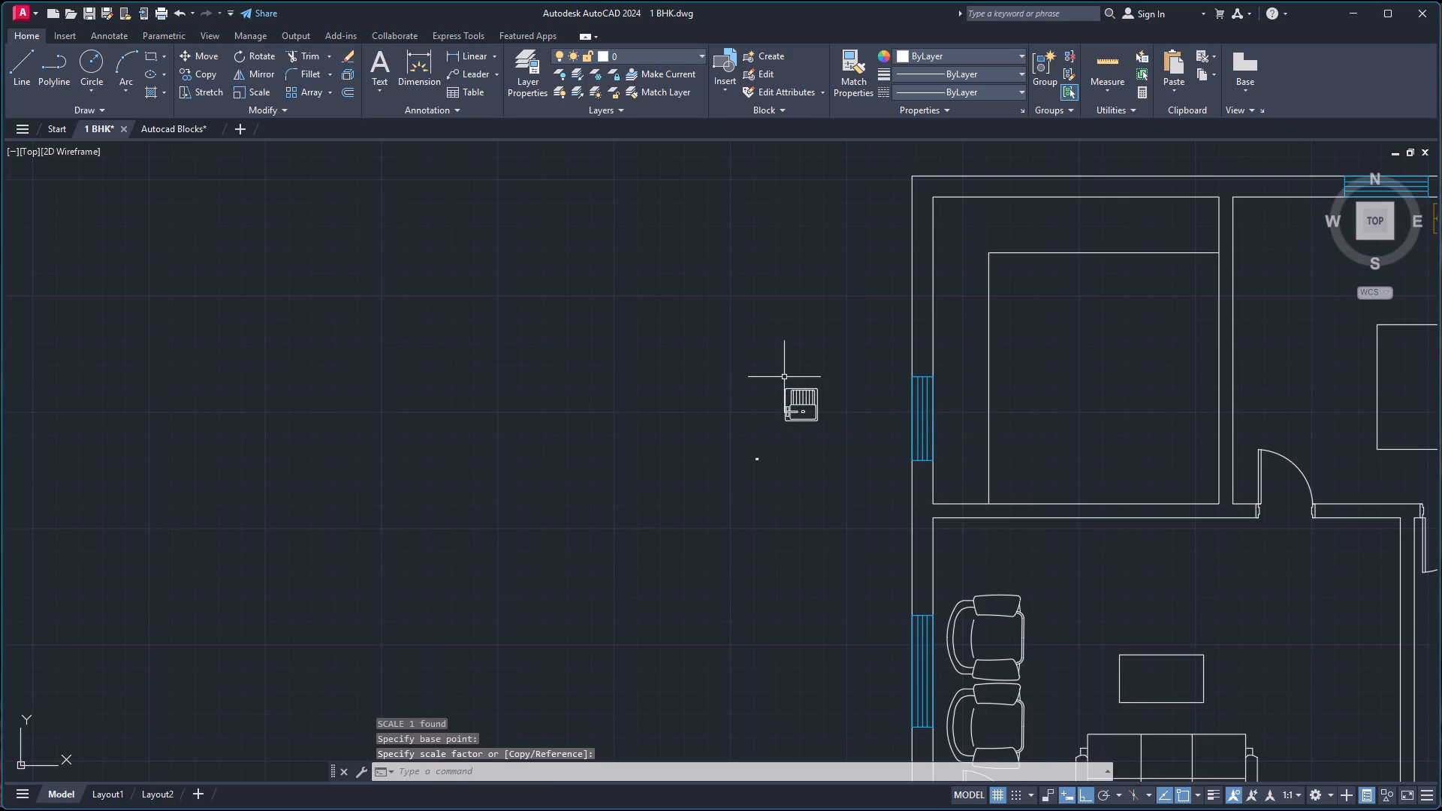
Move the S_SINK12 block with Ortho off onto the kitchen counter strip inside the wall, beside the lower part of the window.
{"action": "left_click", "coordinate": [785, 376]}
{"action": "left_click", "coordinate": [853, 456]}
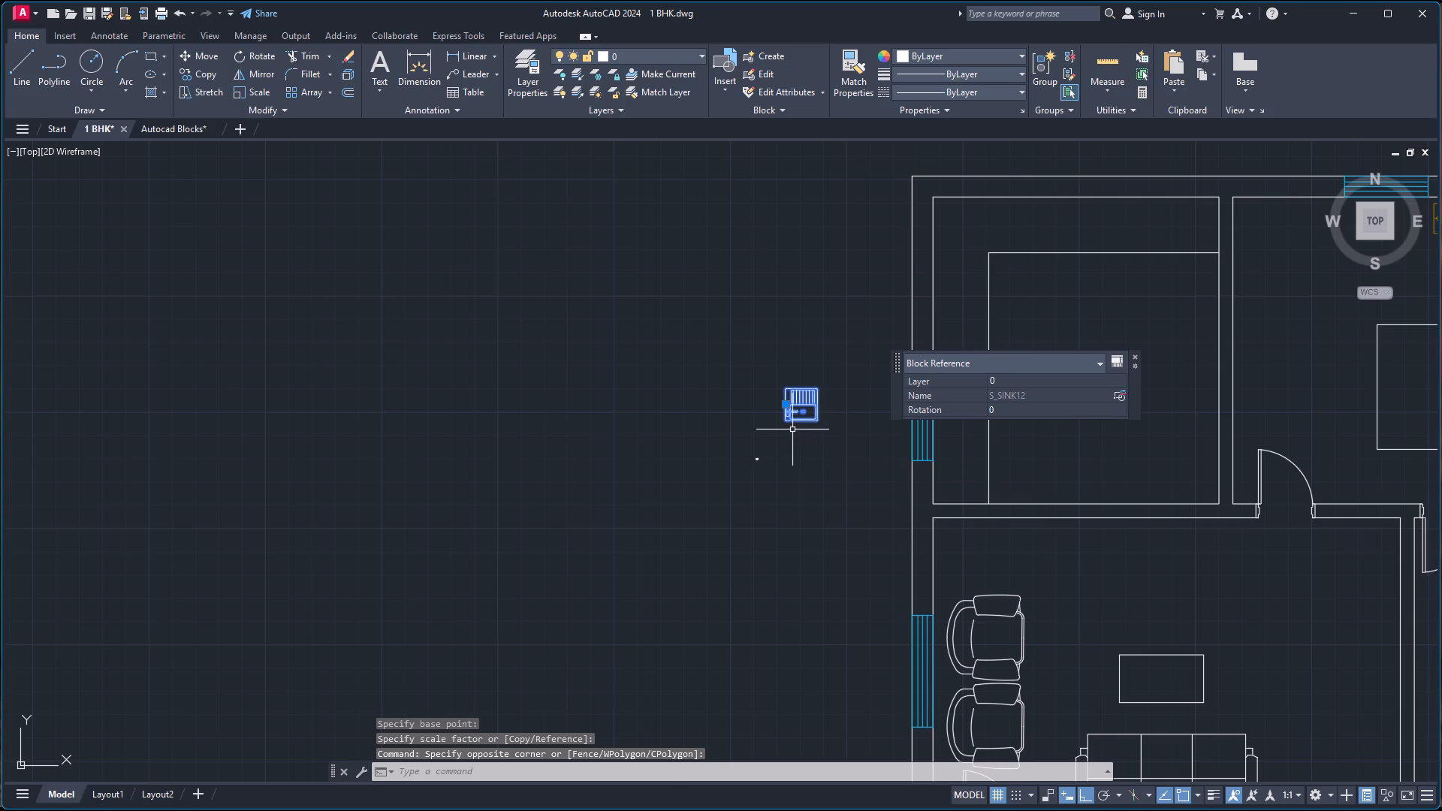
{"action": "key", "text": "m"}
{"action": "key", "text": "Return"}
{"action": "scroll", "coordinate": [777, 402], "scroll_direction": "up", "scroll_amount": 2}
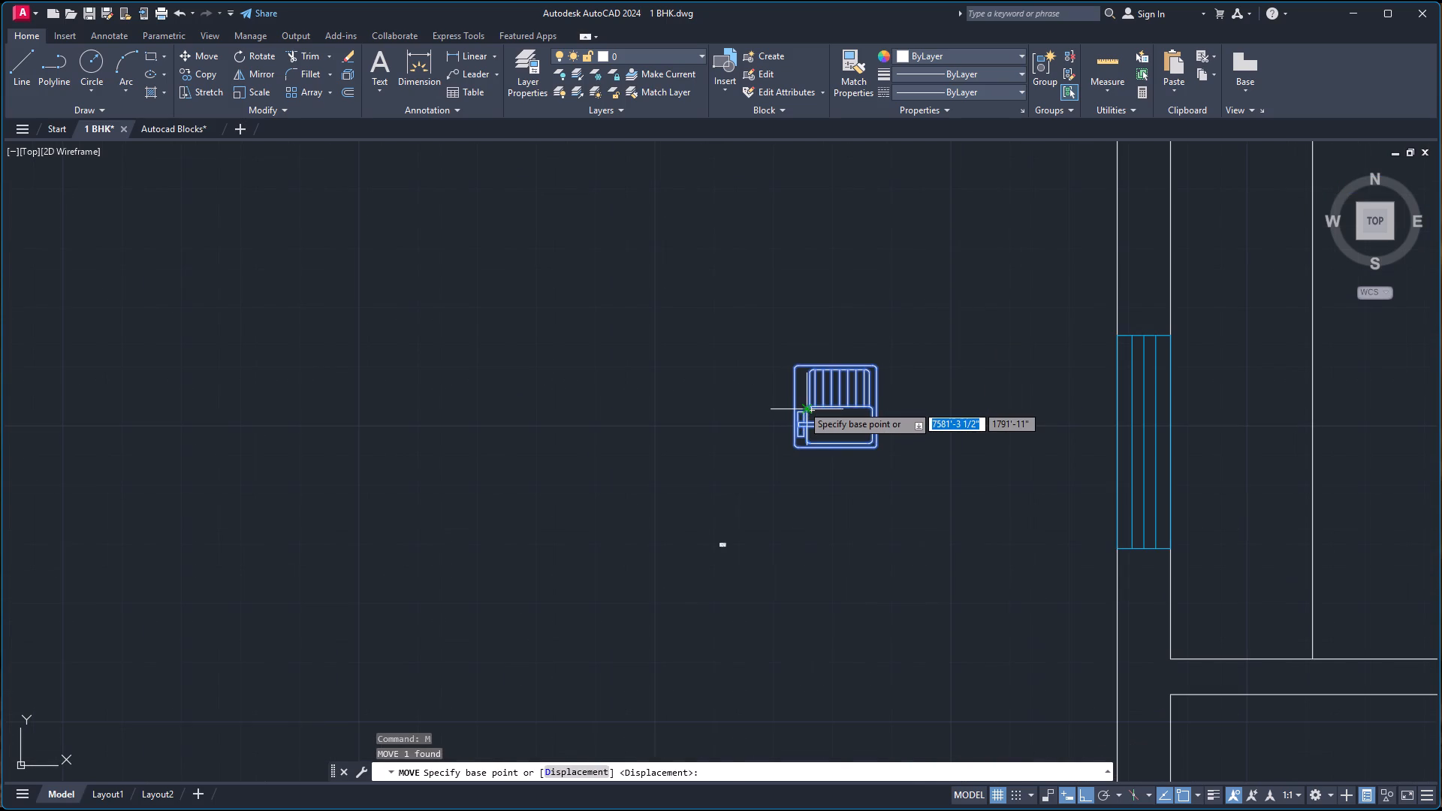
{"action": "left_click", "coordinate": [876, 405]}
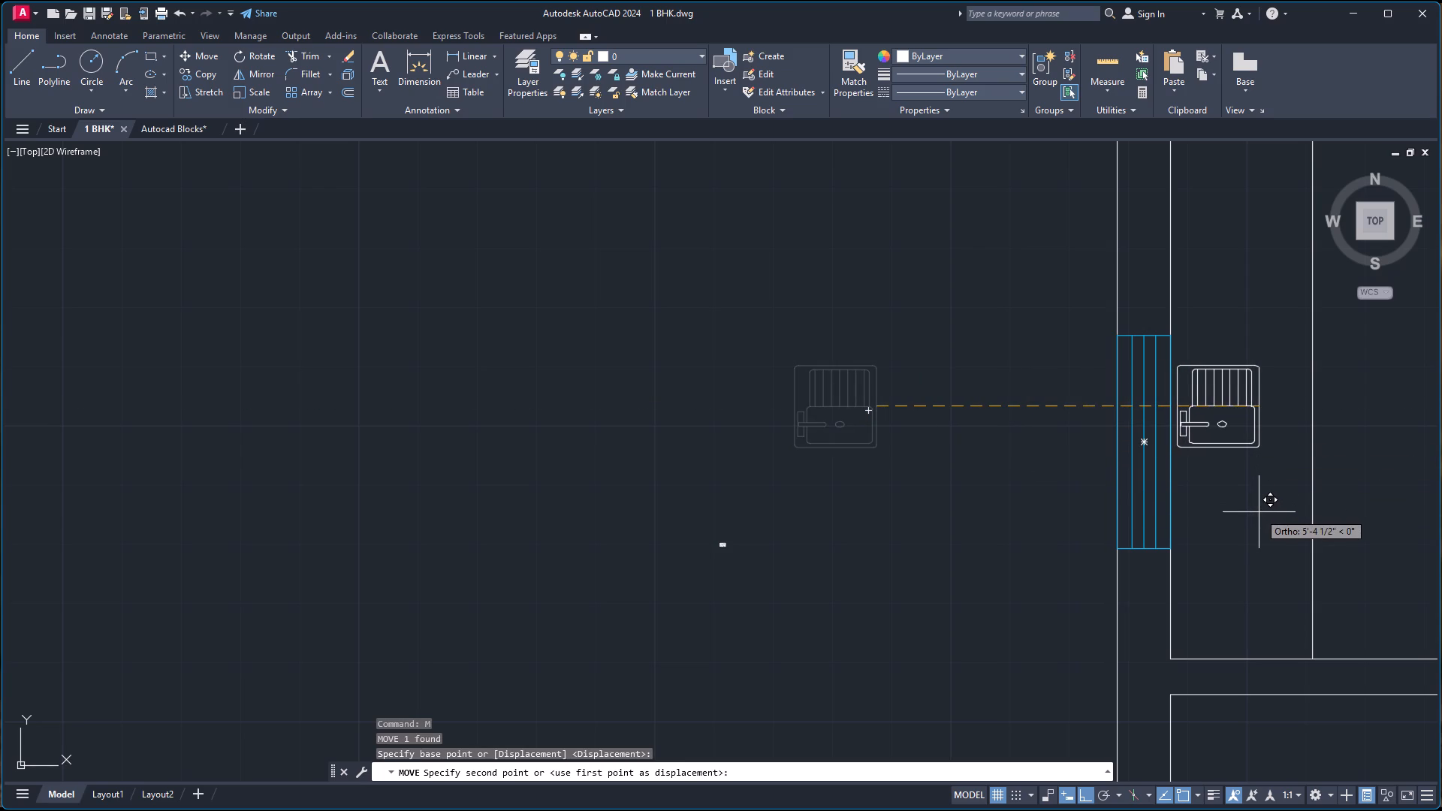
{"action": "key", "text": "F8"}
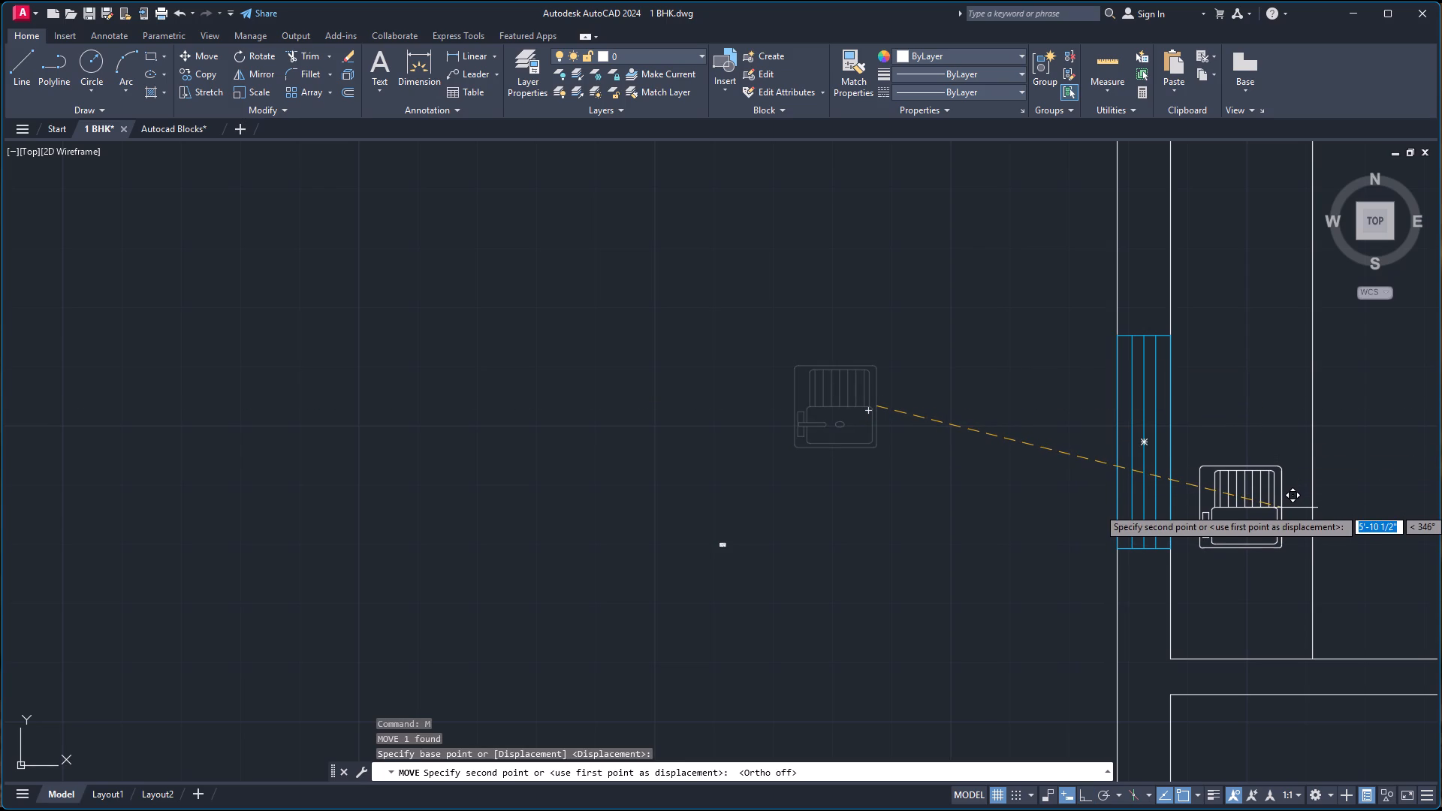
{"action": "left_click", "coordinate": [1281, 508]}
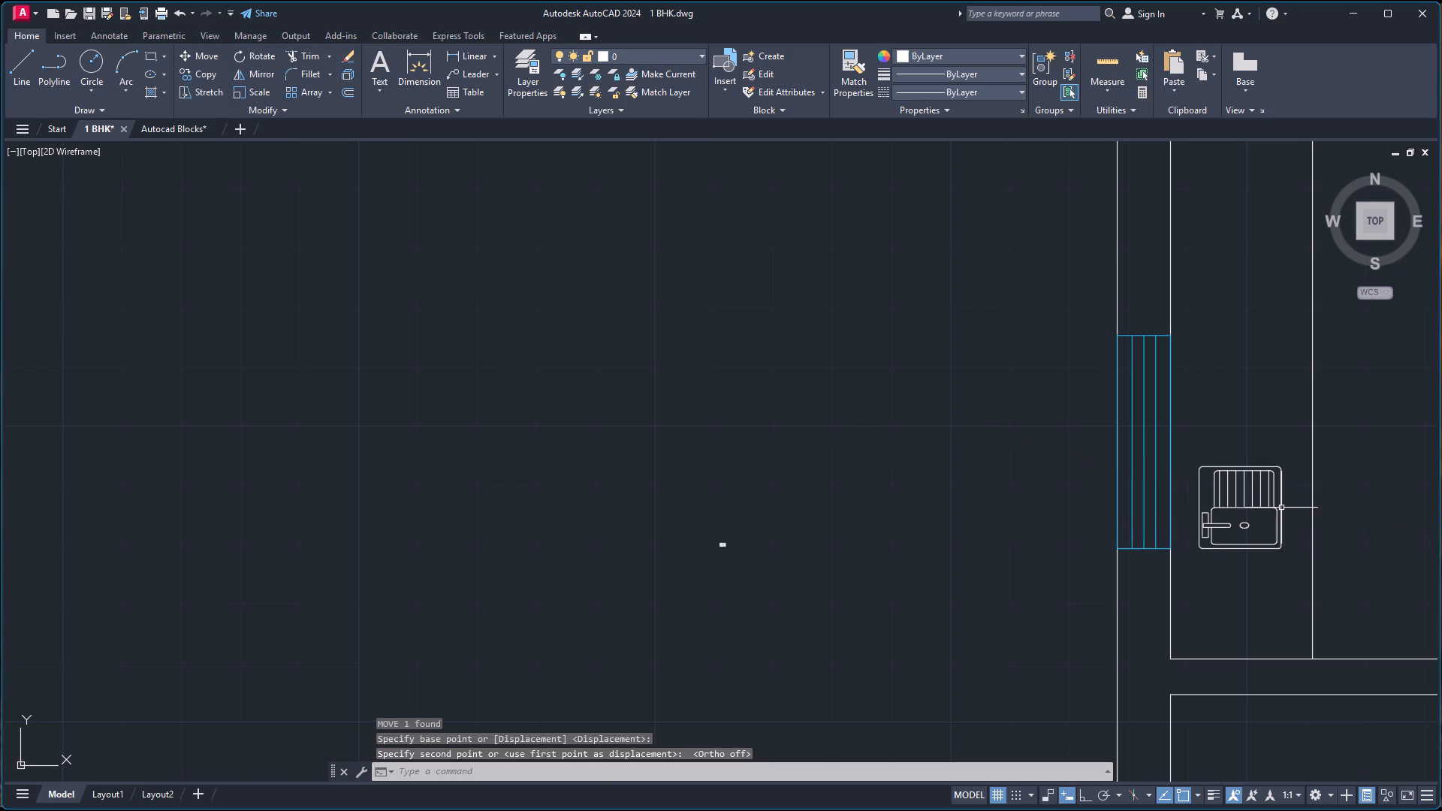
Scale the S_SINK12 block up freehand by a factor of about 1.3, using a base point on its edge opposite the tap.
{"action": "scroll", "coordinate": [1219, 533], "scroll_direction": "down", "scroll_amount": 2}
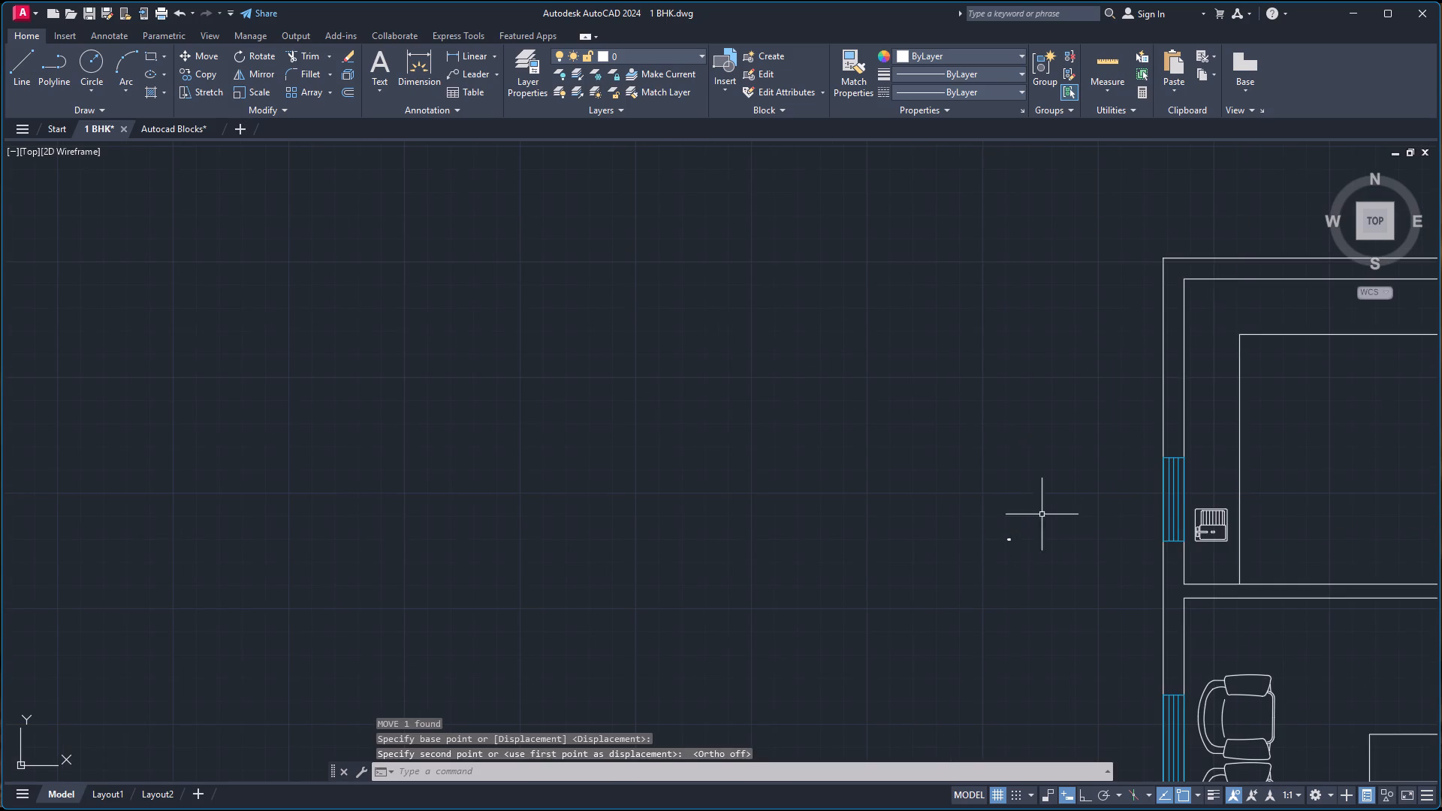
{"action": "scroll", "coordinate": [1217, 499], "scroll_direction": "up", "scroll_amount": 1}
{"action": "left_click", "coordinate": [1202, 529]}
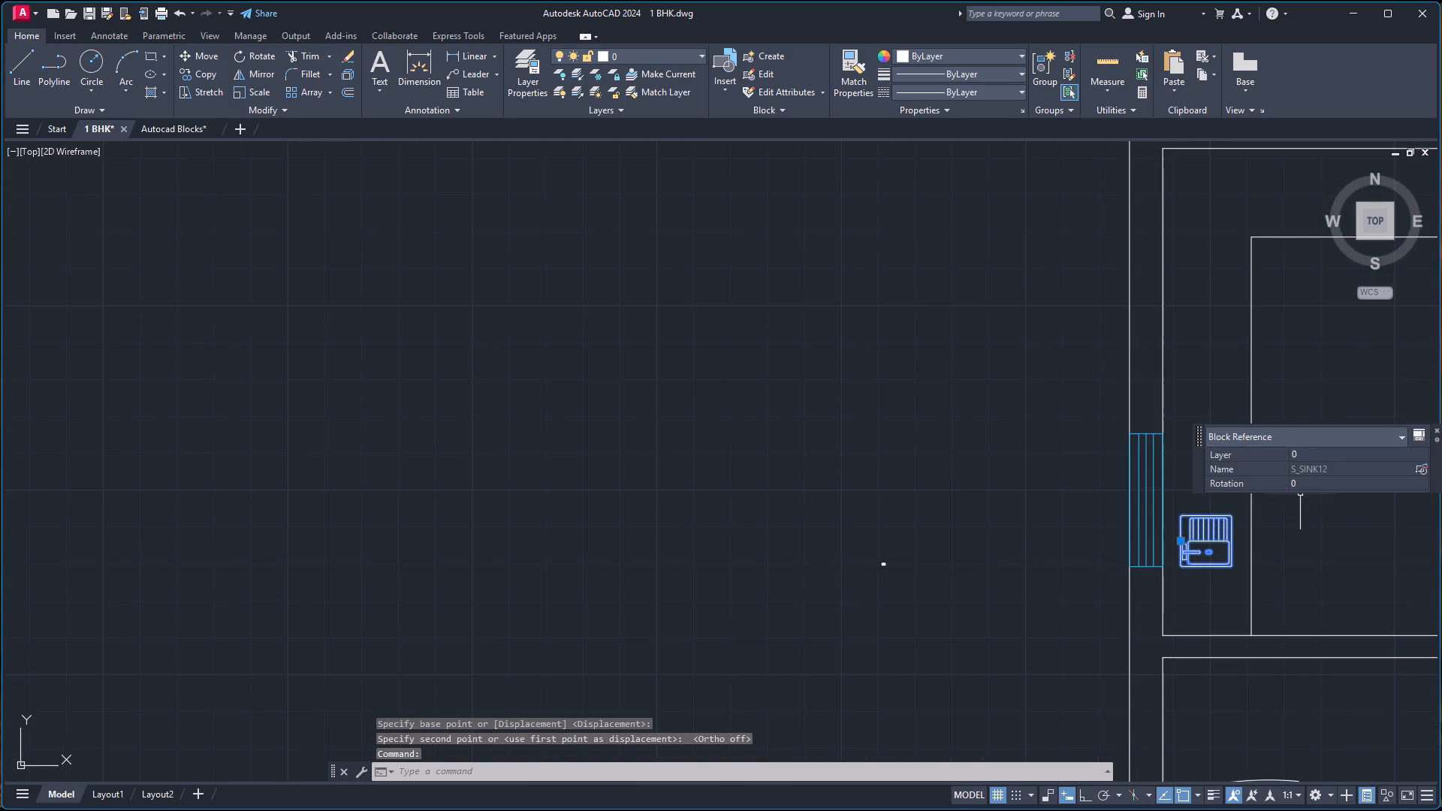
{"action": "key", "text": "s"}
{"action": "key", "text": "c"}
{"action": "key", "text": "Return"}
{"action": "scroll", "coordinate": [1263, 539], "scroll_direction": "up", "scroll_amount": 4}
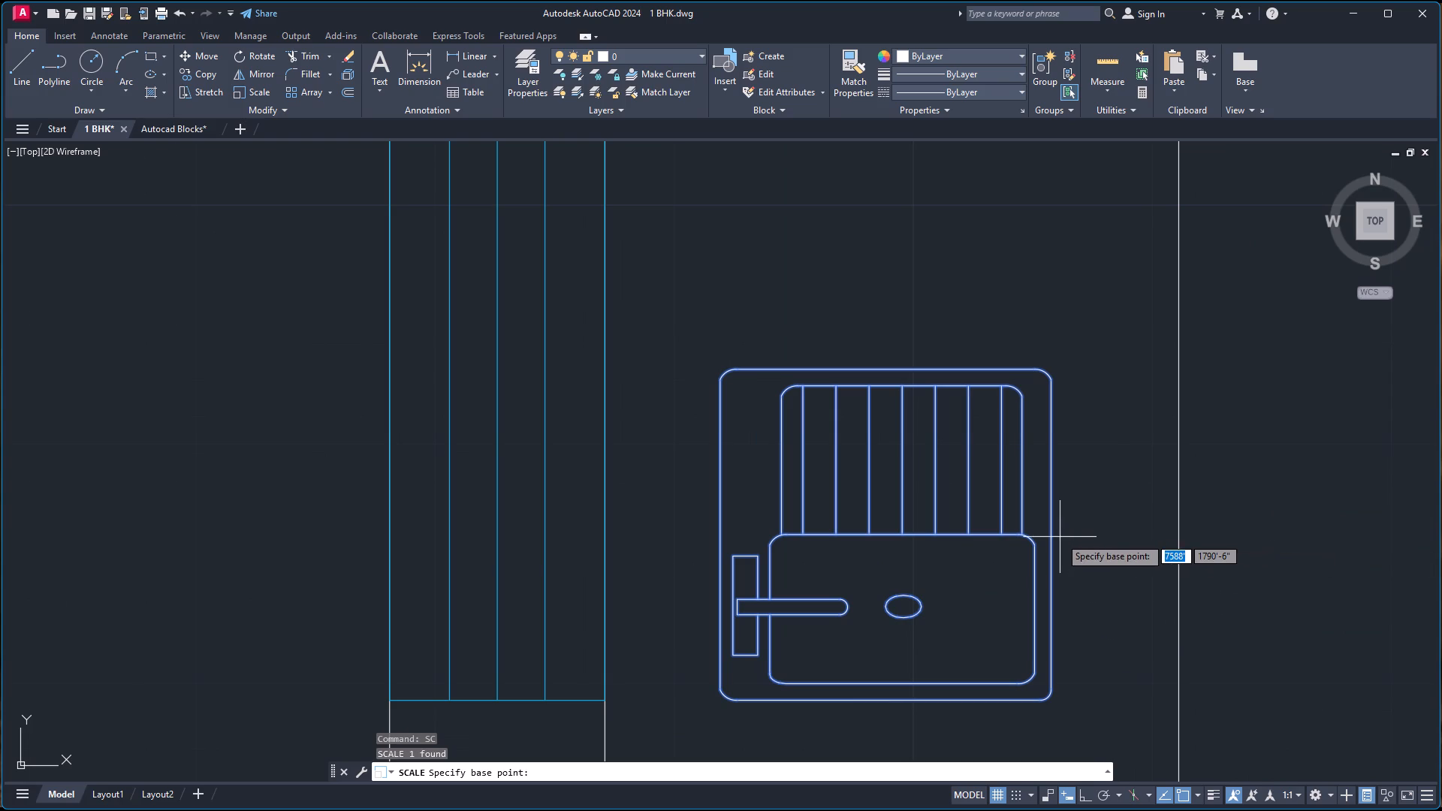
{"action": "left_click", "coordinate": [1051, 536]}
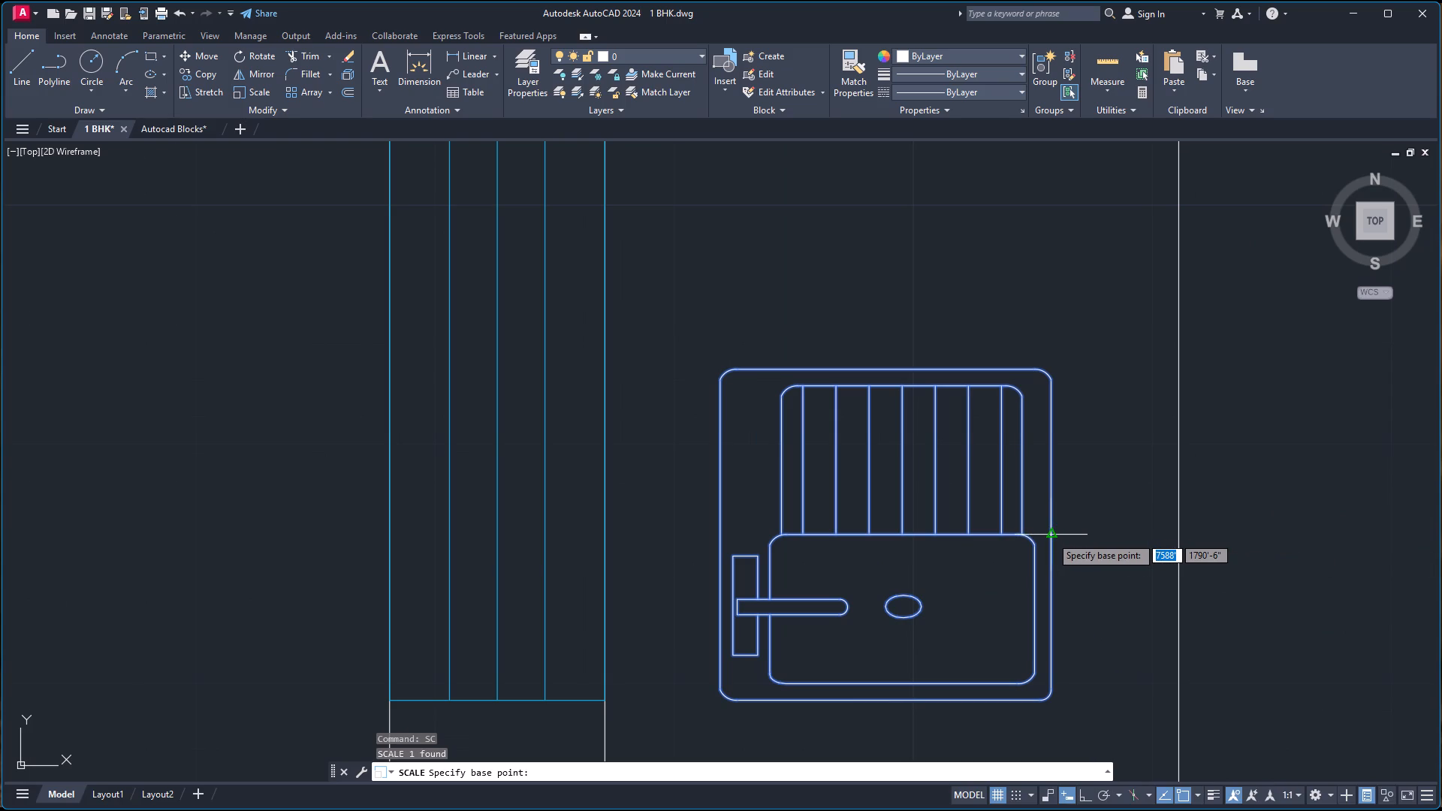
{"action": "left_click", "coordinate": [1263, 554]}
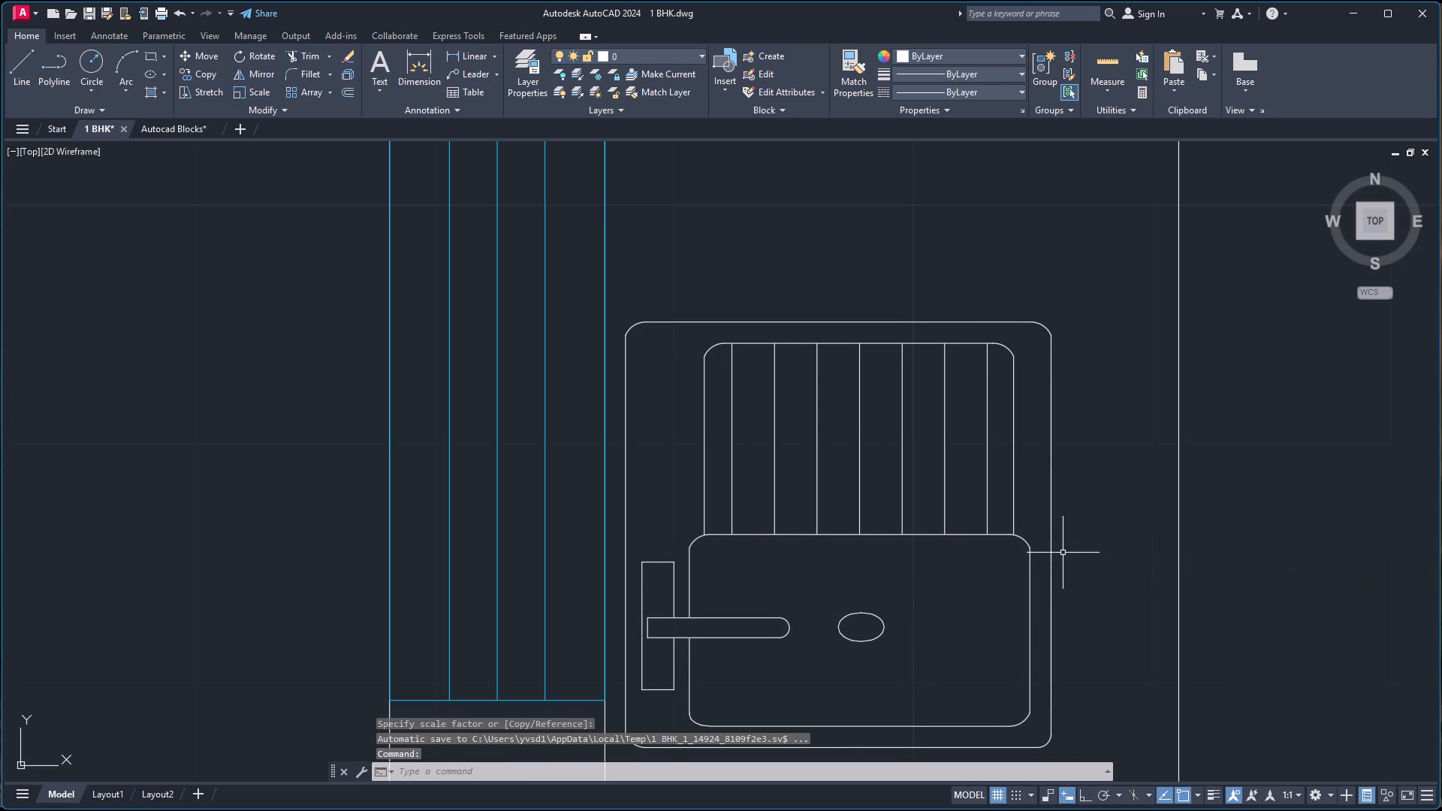
With Ortho on, shift the sink horizontally about 2 inches away from the window wall, towards the middle of the counter's width.
{"action": "left_click", "coordinate": [1052, 557]}
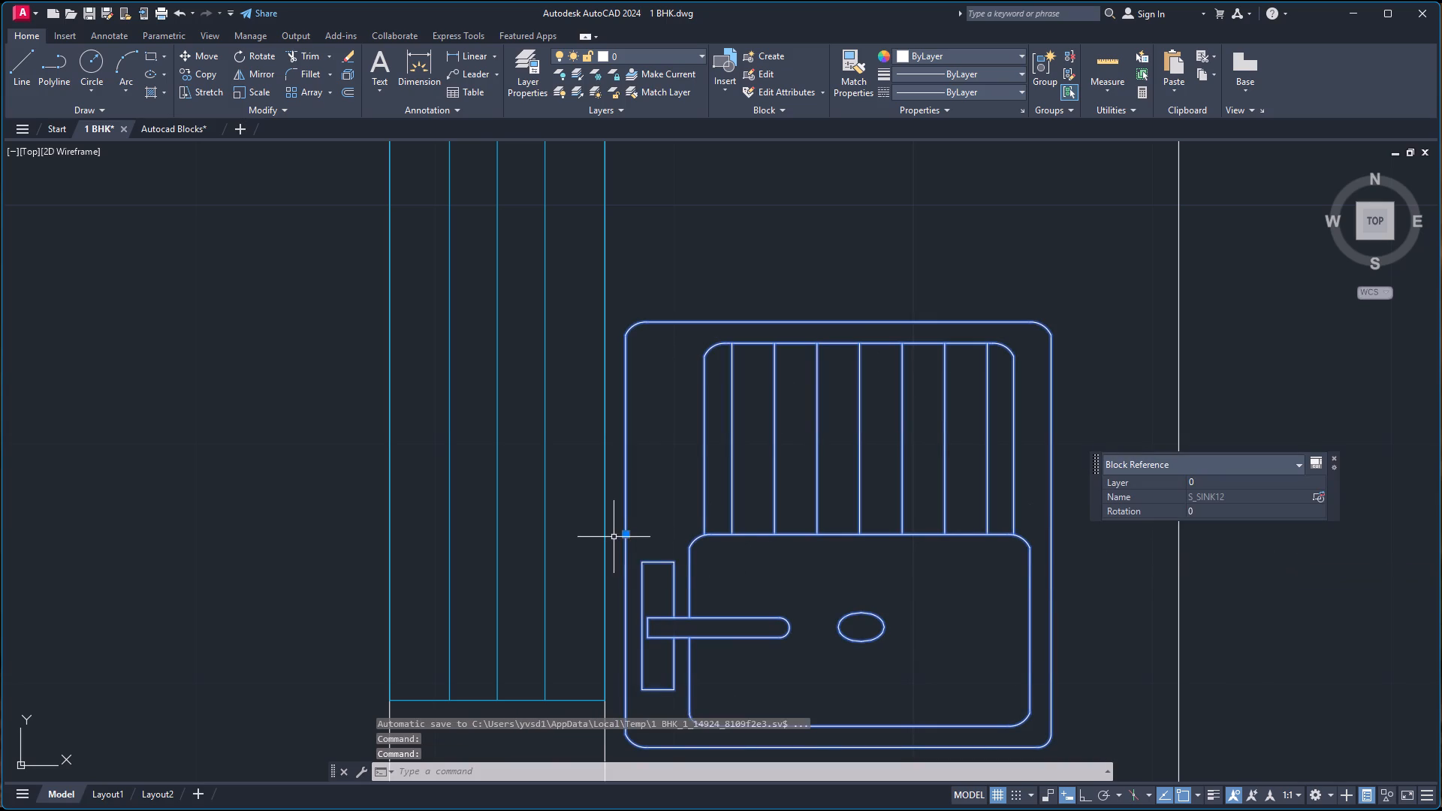
{"action": "left_click", "coordinate": [627, 535]}
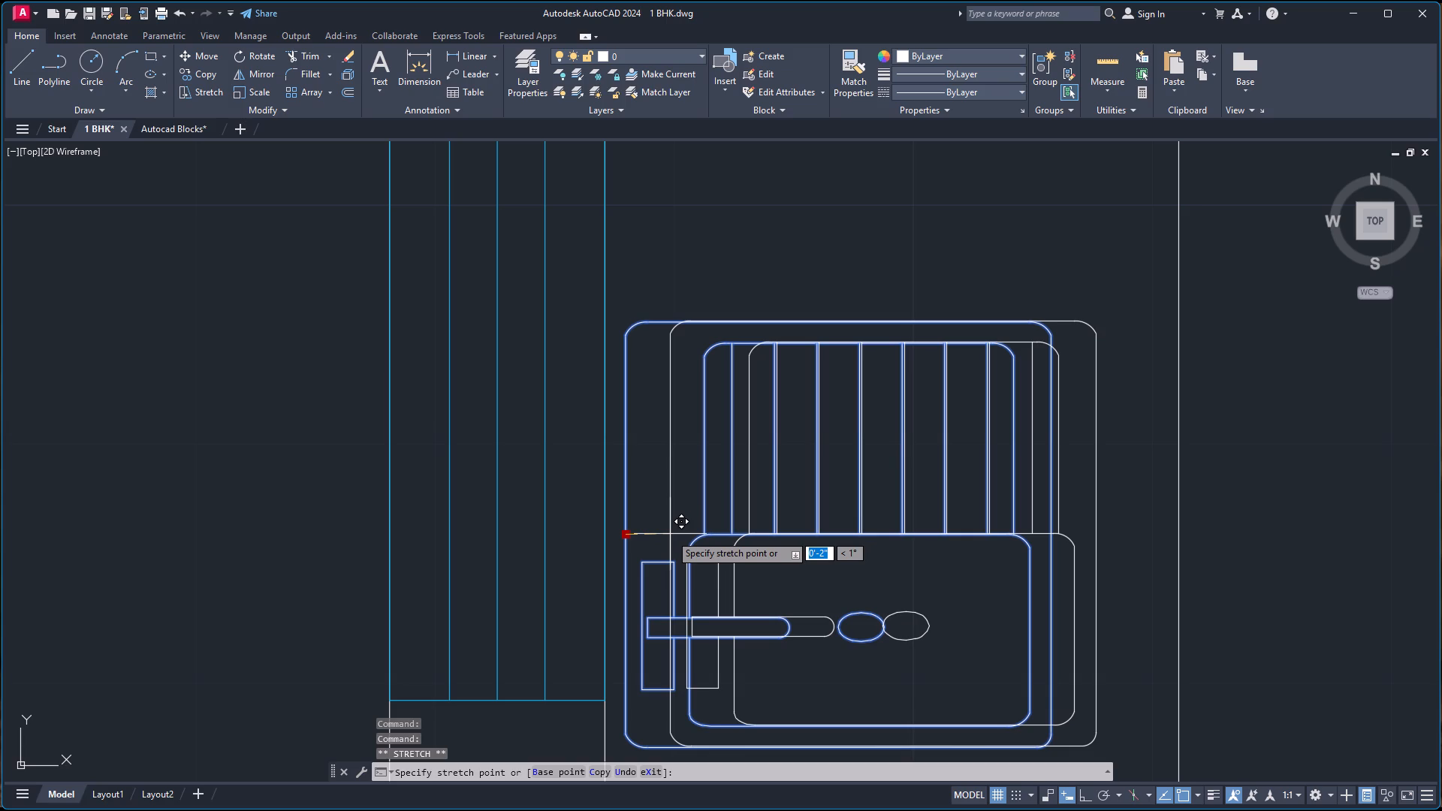
{"action": "key", "text": "F8"}
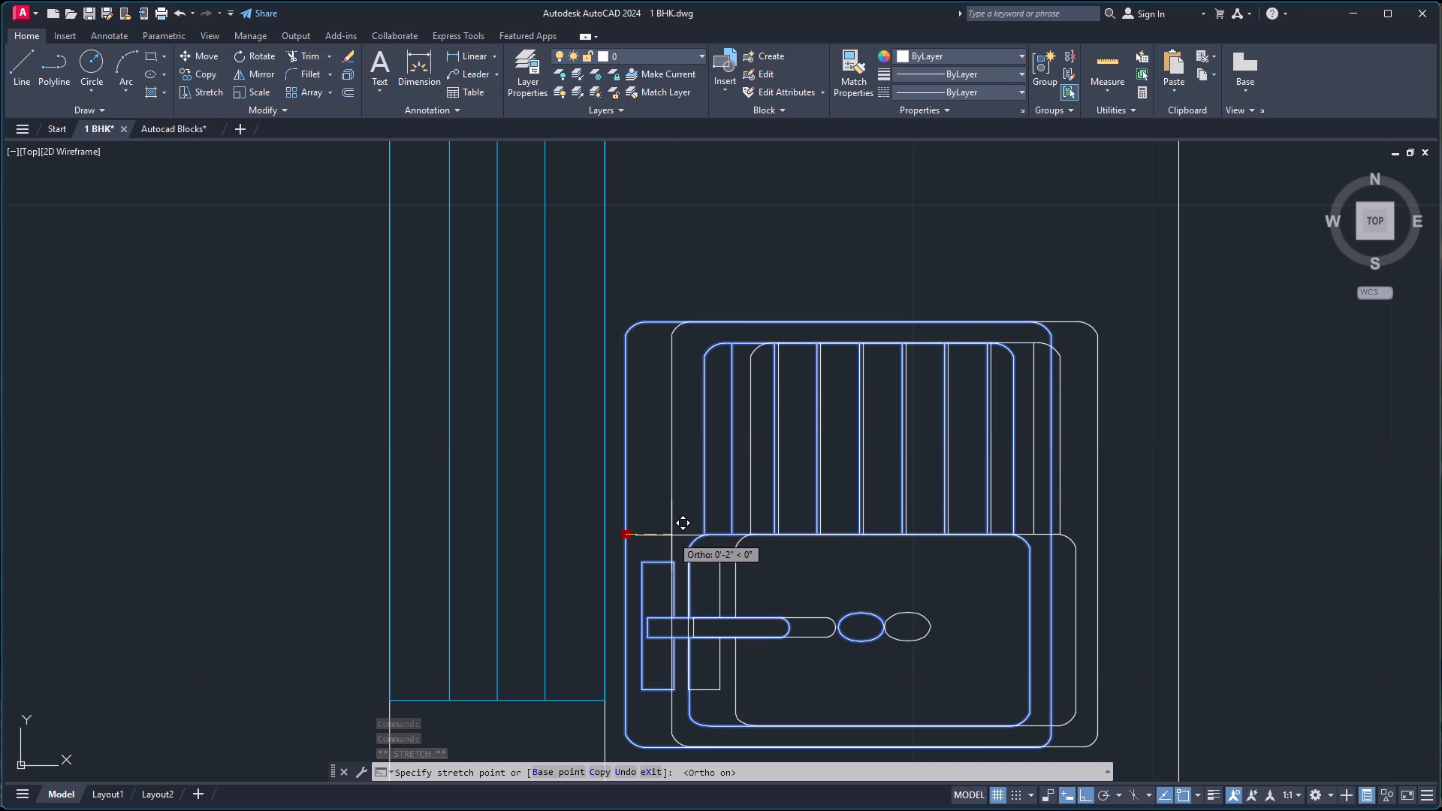
{"action": "left_click", "coordinate": [678, 535]}
{"action": "scroll", "coordinate": [693, 517], "scroll_direction": "down", "scroll_amount": 1}
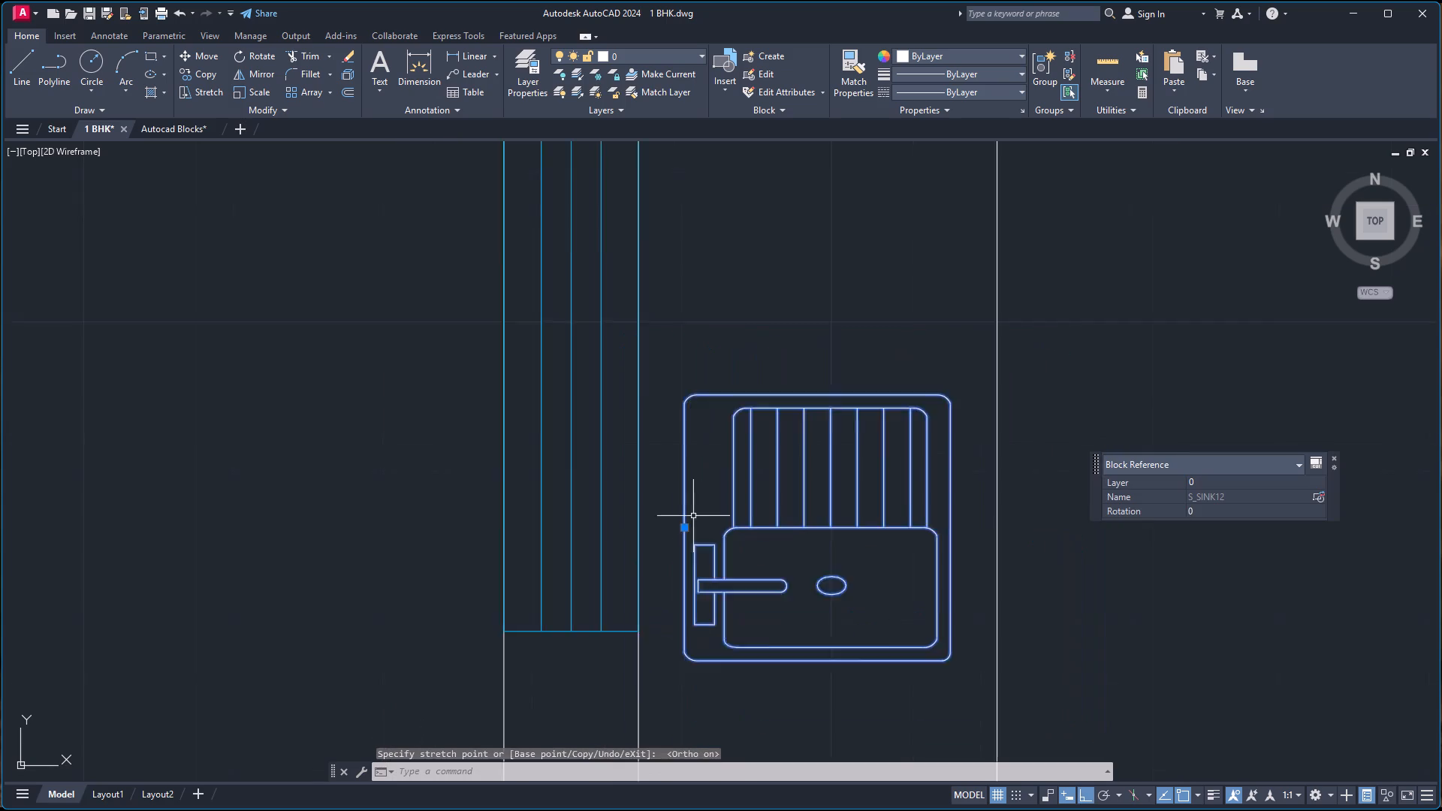
{"action": "scroll", "coordinate": [691, 514], "scroll_direction": "down", "scroll_amount": 4}
{"action": "key", "text": "Escape"}
Group all the objects of the tiny cooktop lying outside the plan into one unnamed group.
{"action": "scroll", "coordinate": [496, 523], "scroll_direction": "up", "scroll_amount": 2}
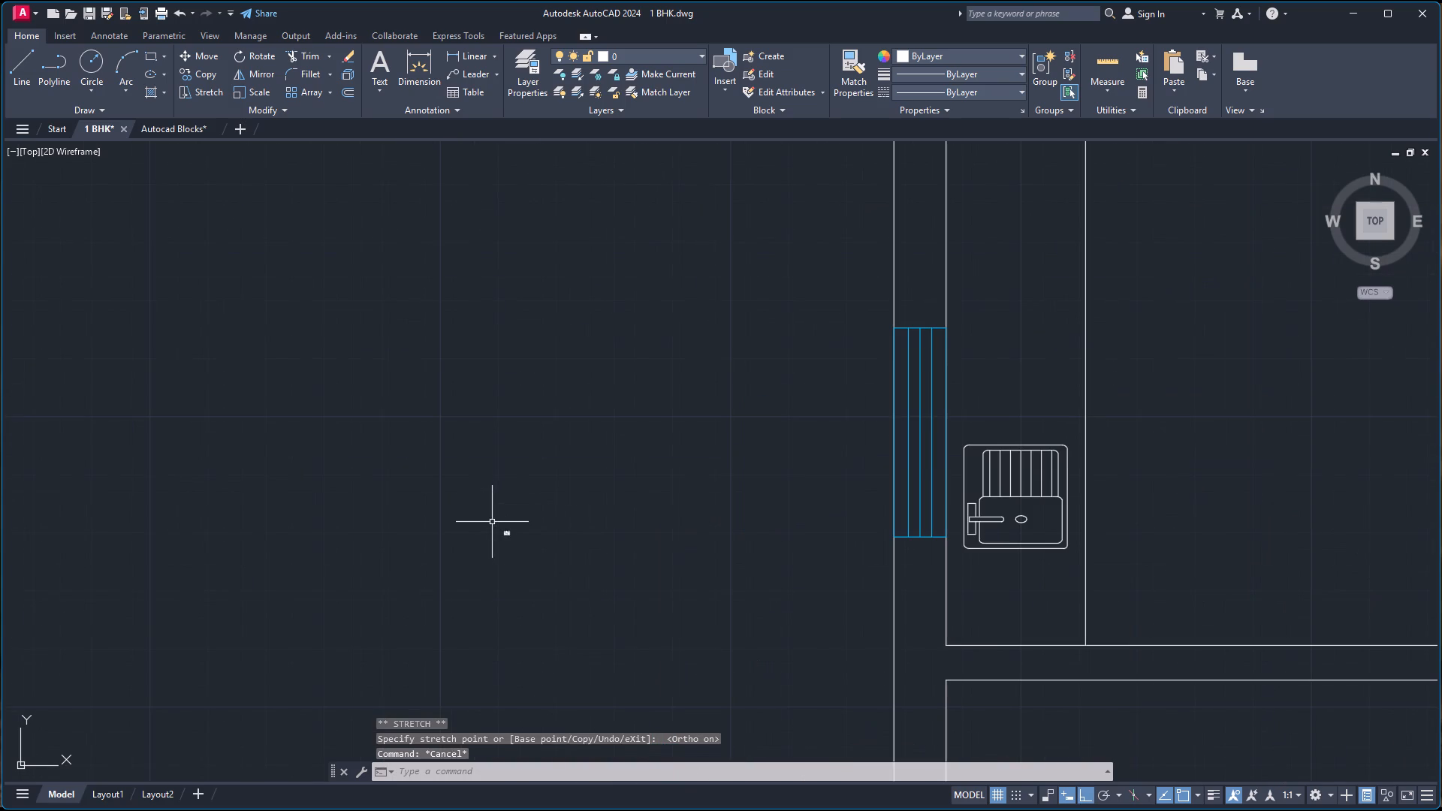
{"action": "left_click", "coordinate": [493, 519]}
{"action": "left_click", "coordinate": [538, 568]}
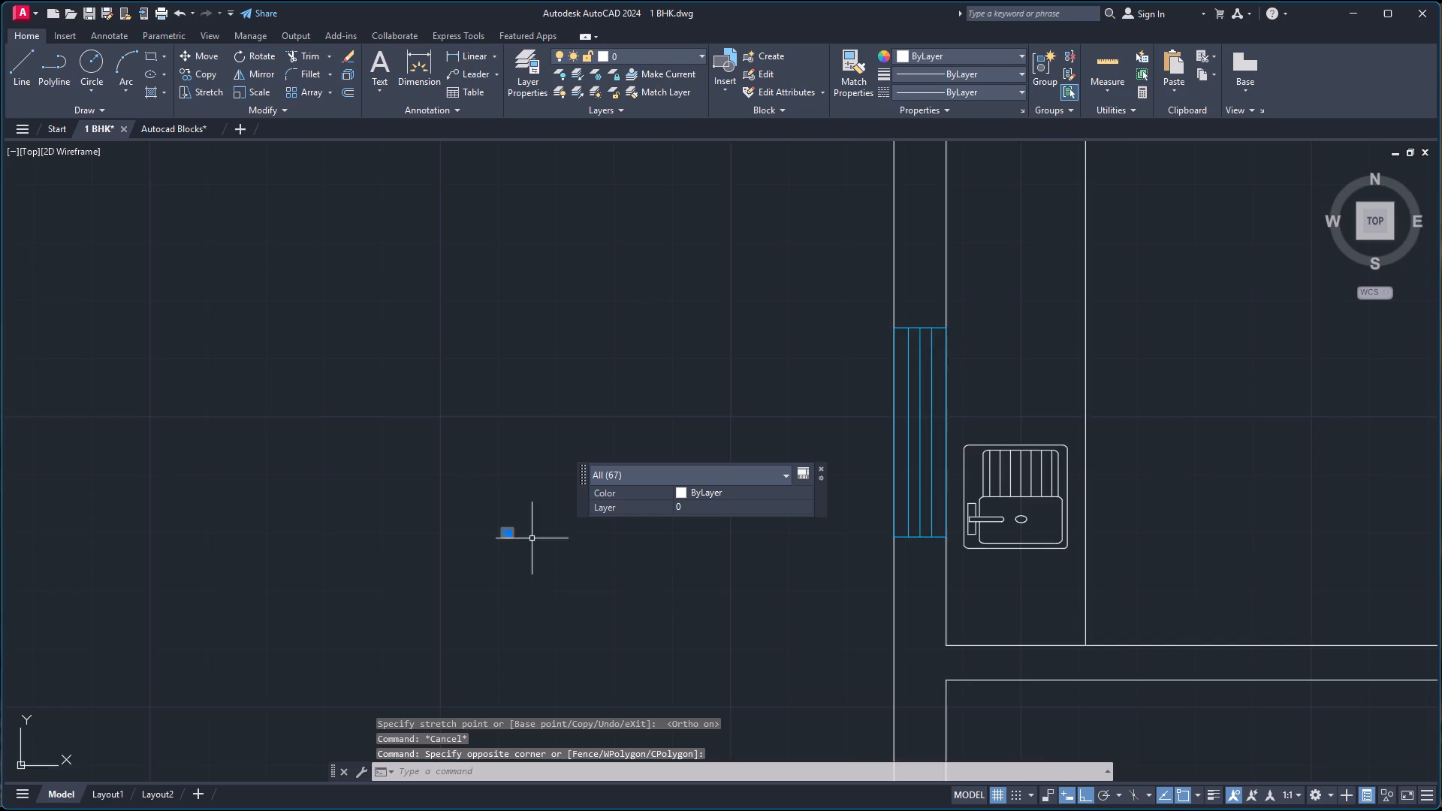
{"action": "scroll", "coordinate": [524, 532], "scroll_direction": "up", "scroll_amount": 5}
{"action": "scroll", "coordinate": [358, 533], "scroll_direction": "up", "scroll_amount": 2}
{"action": "key", "text": "g"}
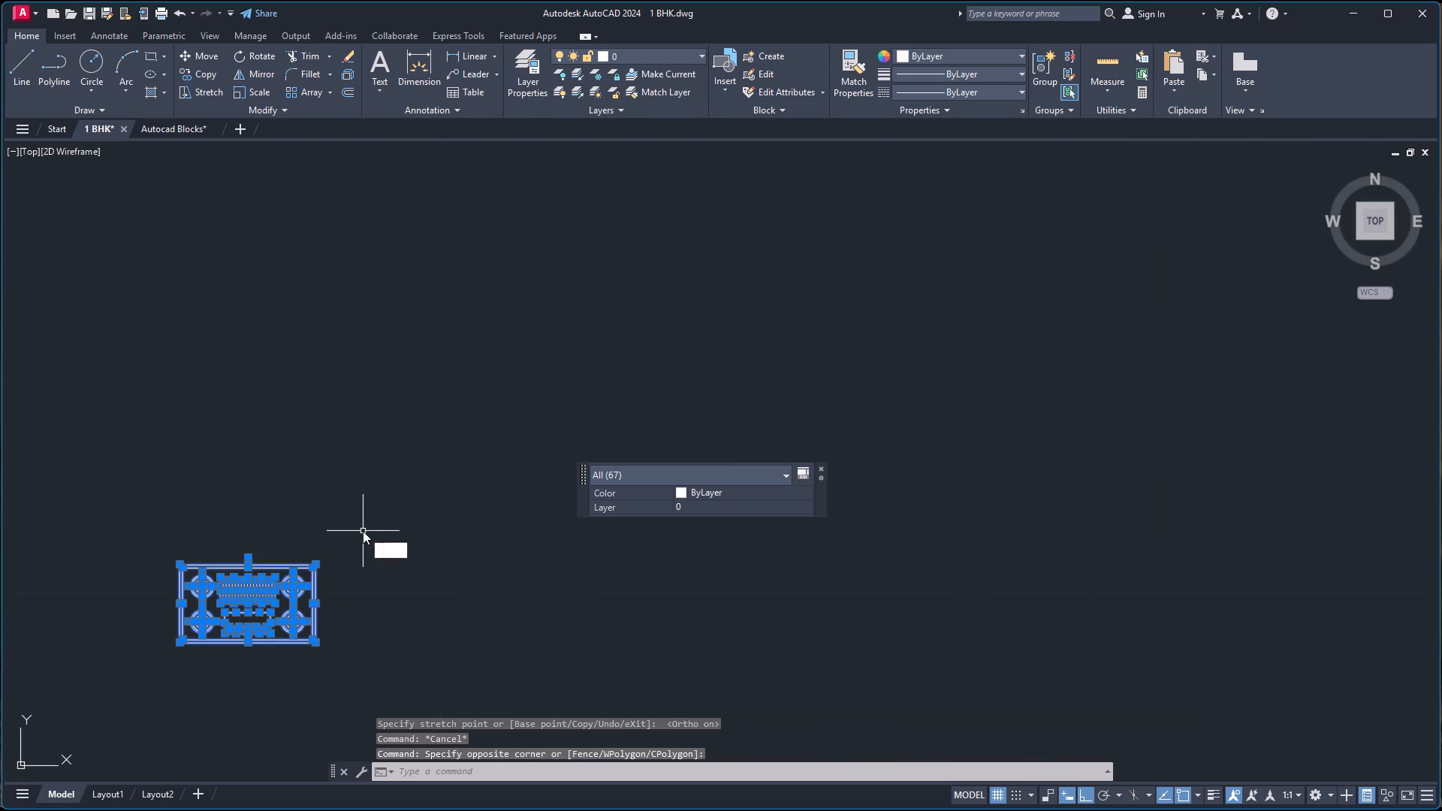
{"action": "key", "text": "Return"}
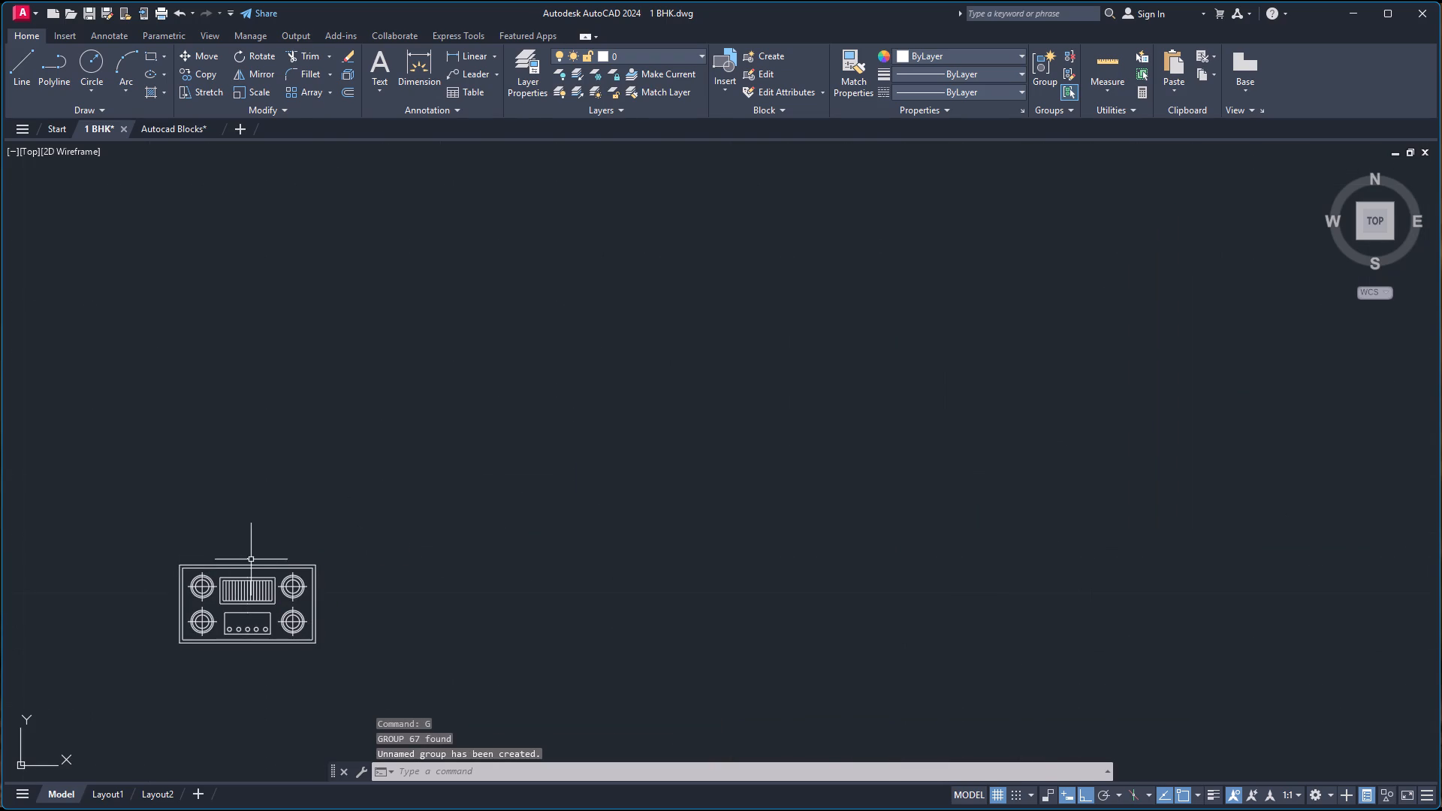
Rotate the cooktop group 90 degrees counterclockwise about the small point just above its edge, so its long side stands vertical.
{"action": "scroll", "coordinate": [249, 558], "scroll_direction": "up", "scroll_amount": 5}
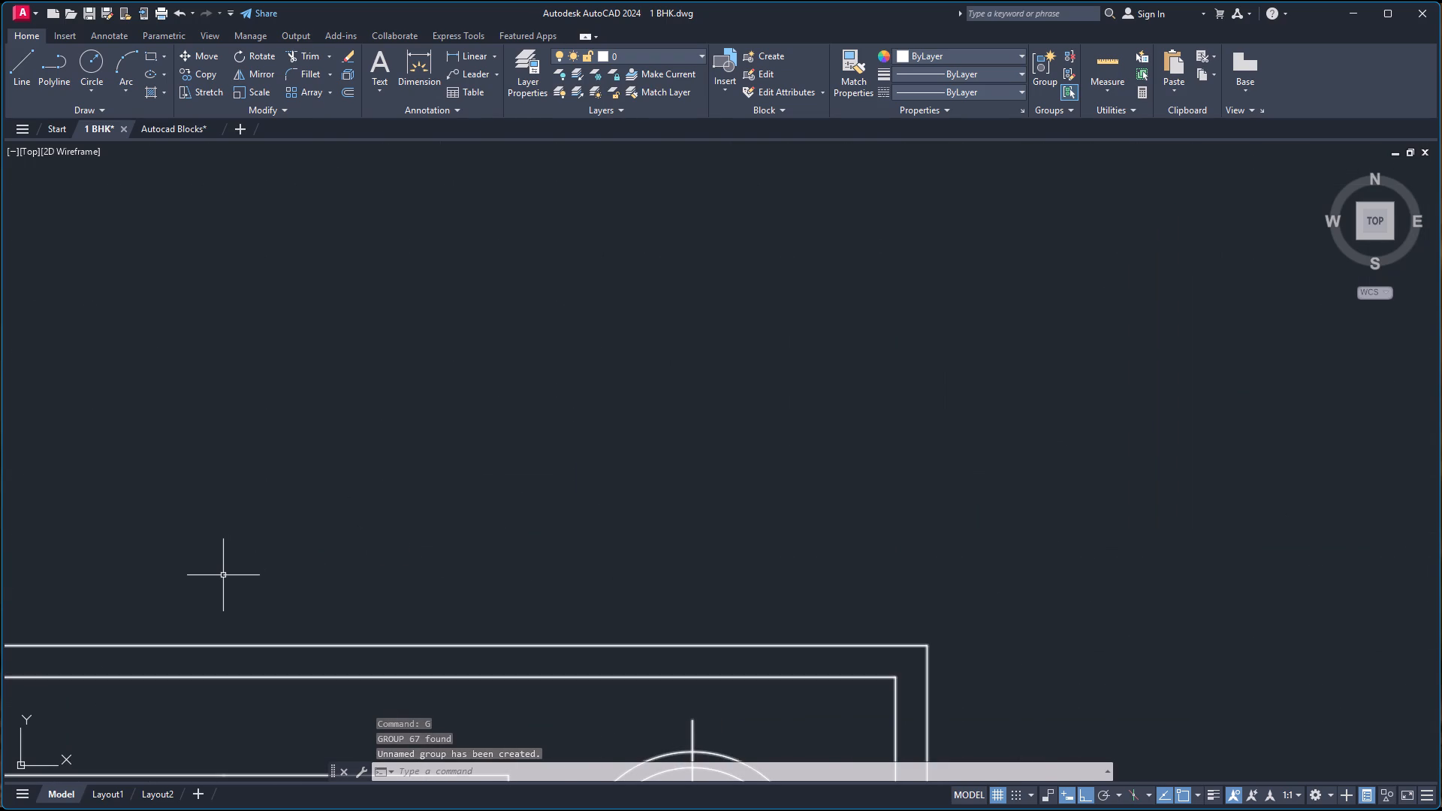
{"action": "scroll", "coordinate": [210, 589], "scroll_direction": "down", "scroll_amount": 4}
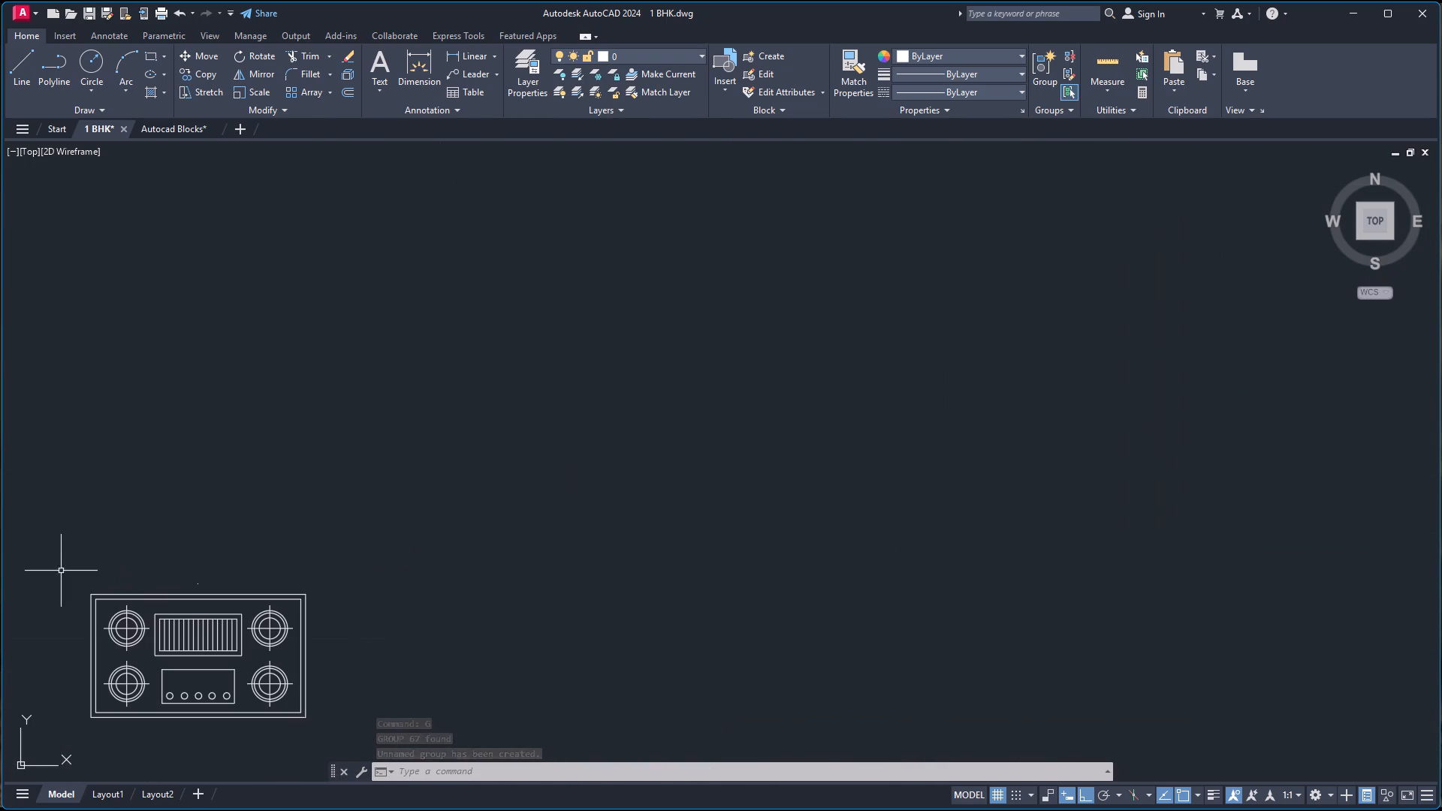
{"action": "left_click", "coordinate": [52, 572]}
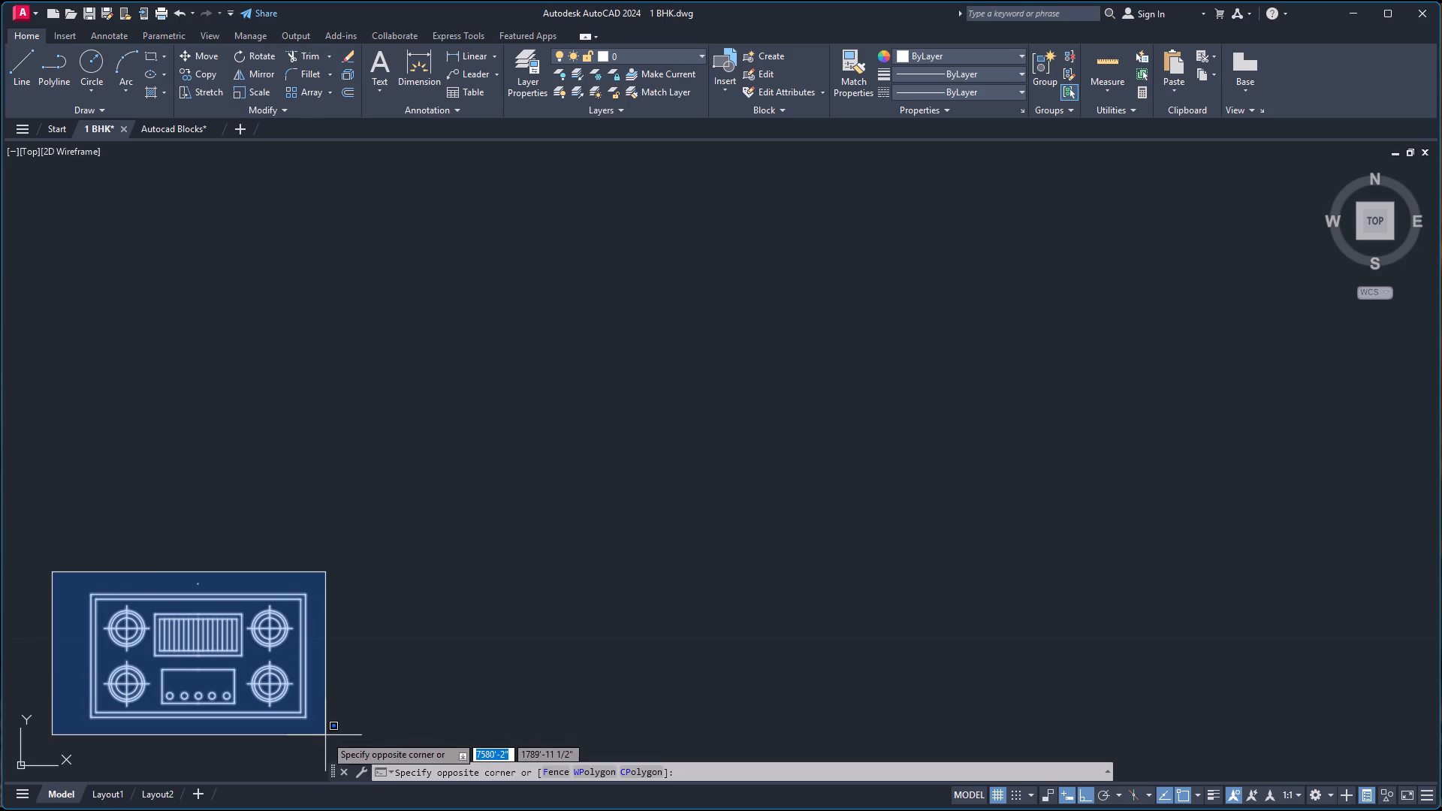
{"action": "left_click", "coordinate": [323, 731]}
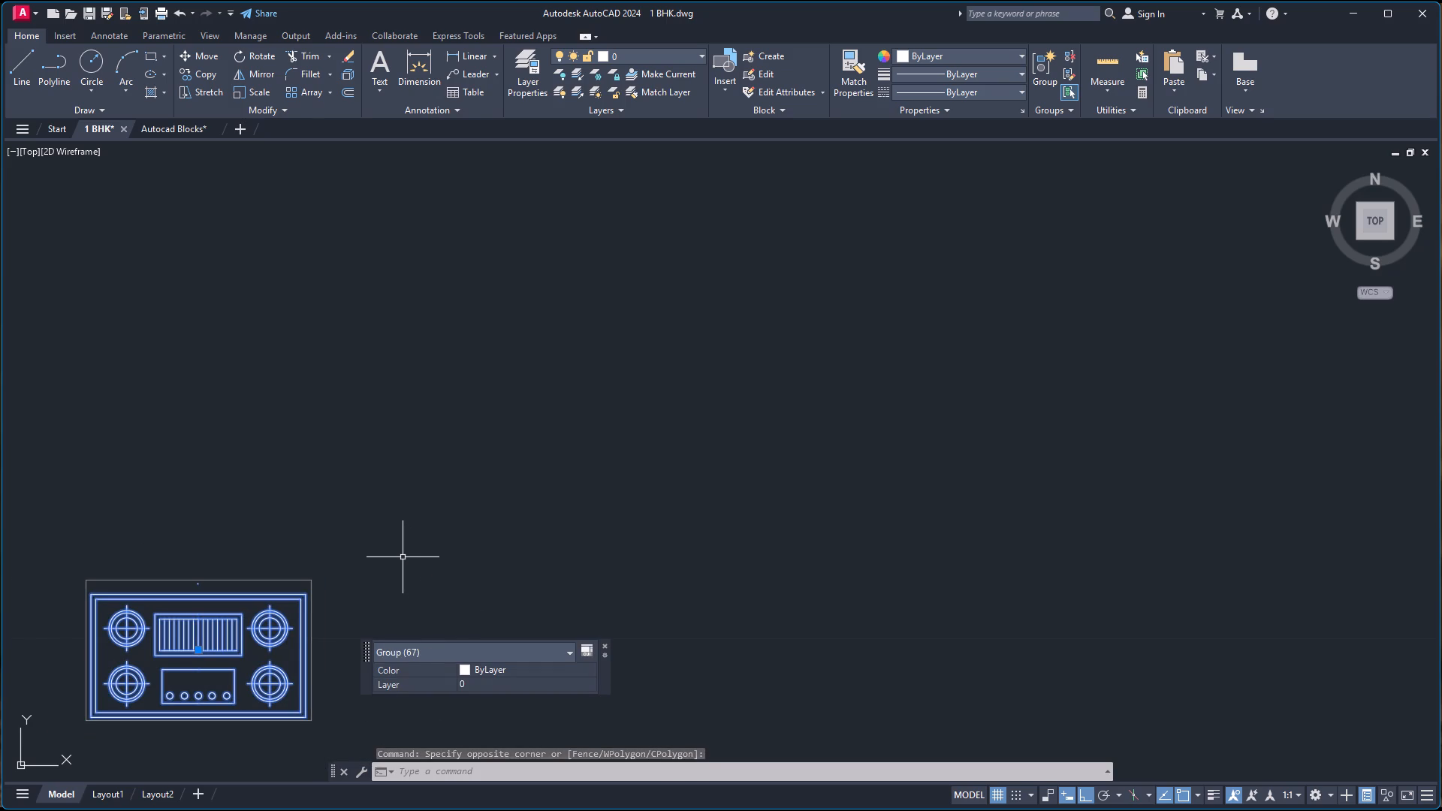
{"action": "type", "text": "ro"}
{"action": "key", "text": "Return"}
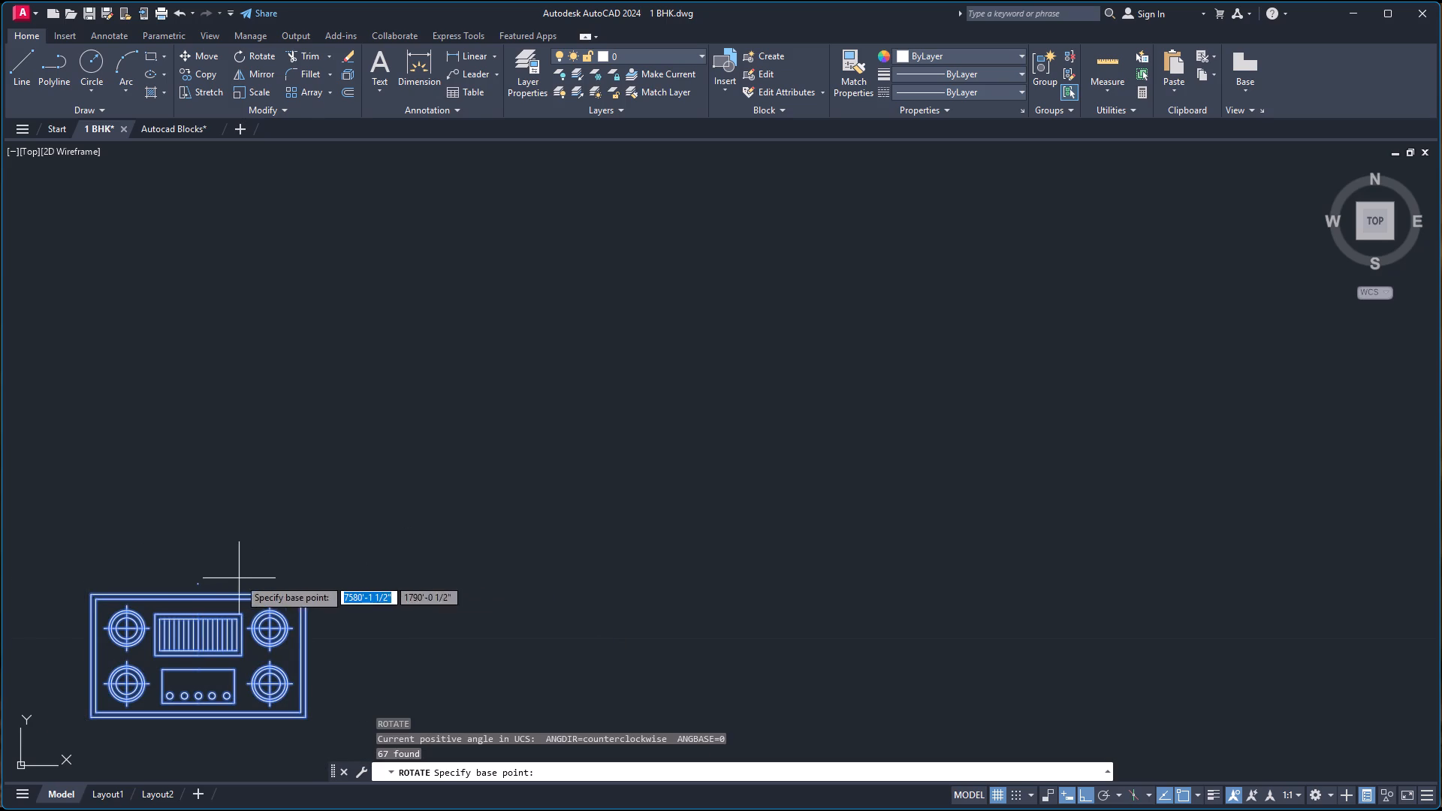
{"action": "left_click", "coordinate": [202, 586]}
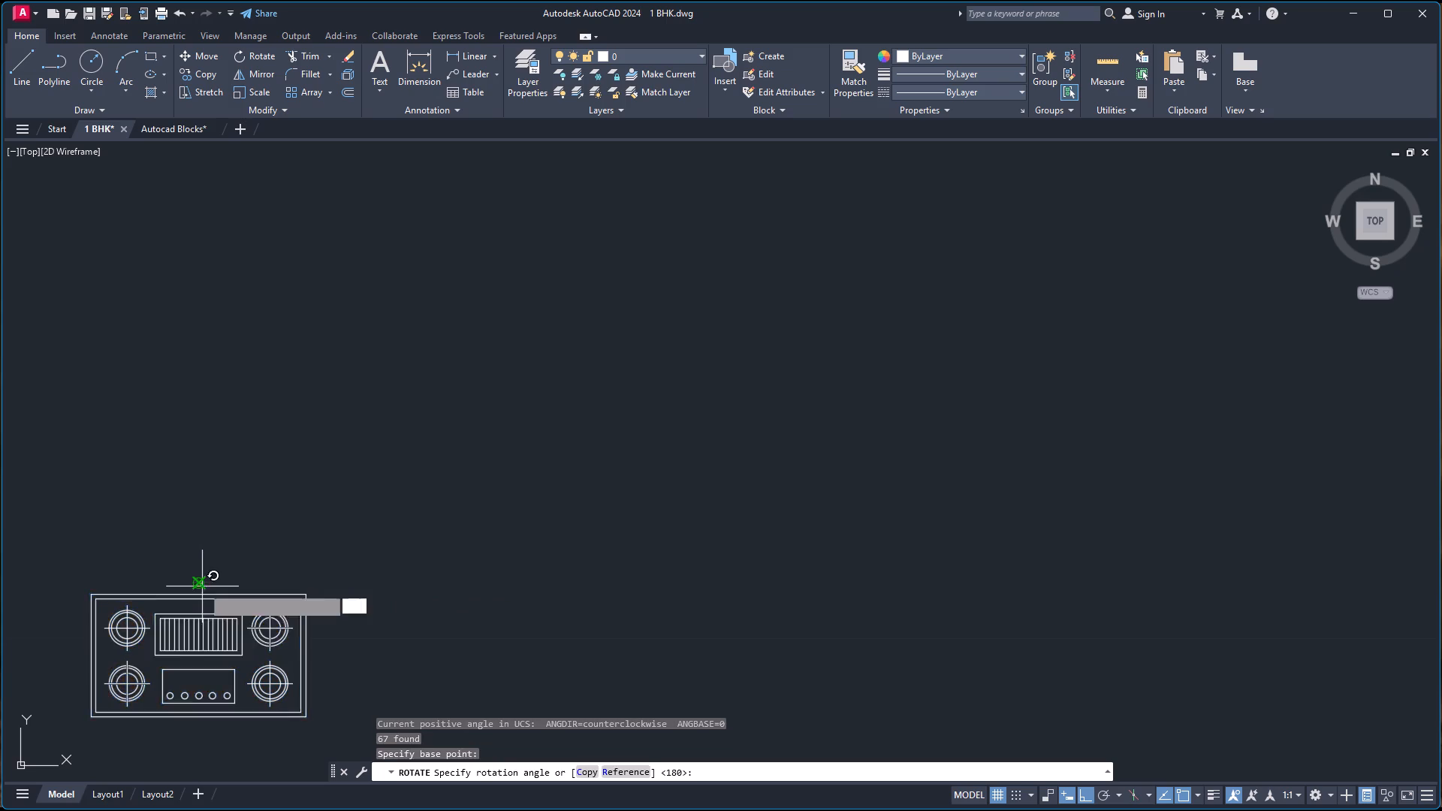
{"action": "left_click", "coordinate": [201, 502]}
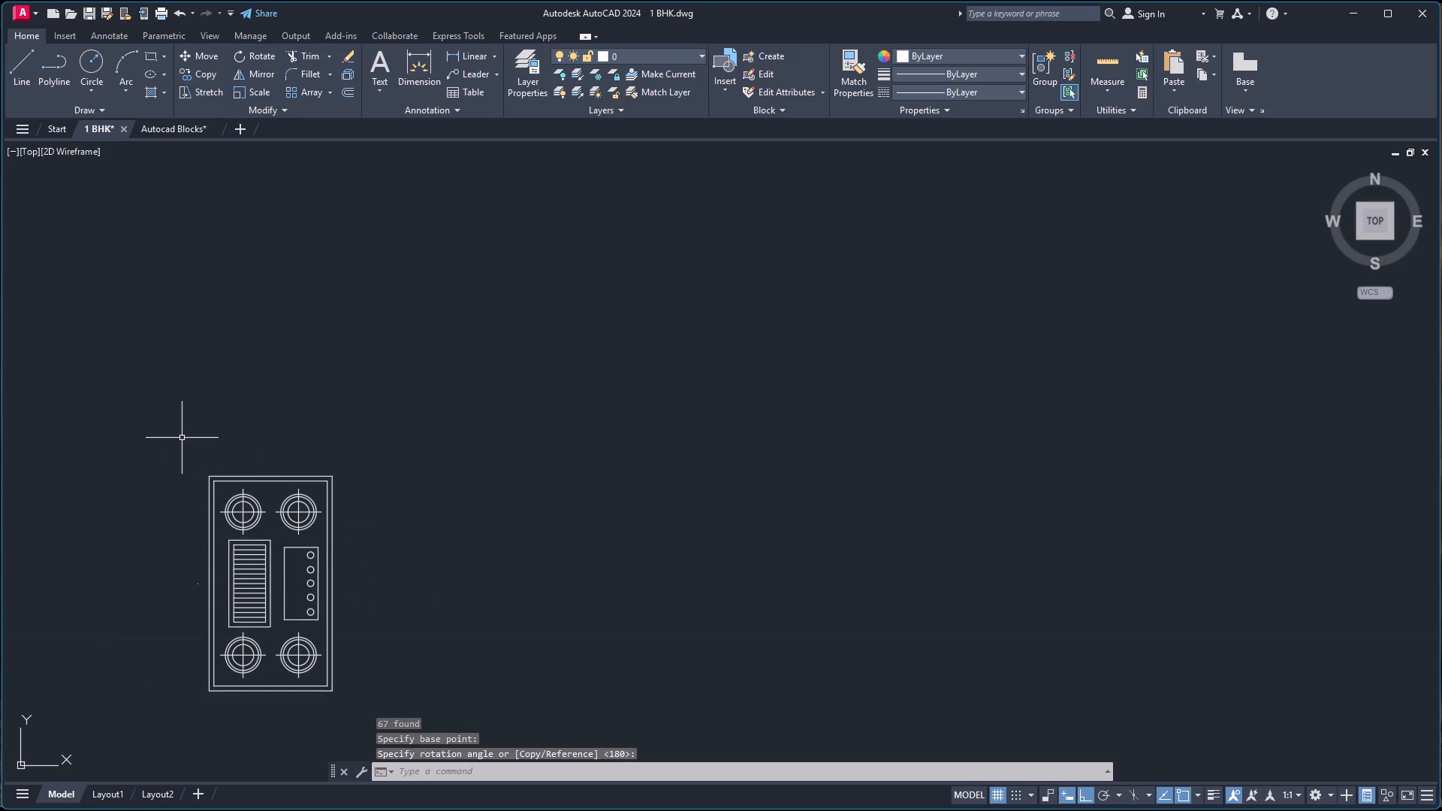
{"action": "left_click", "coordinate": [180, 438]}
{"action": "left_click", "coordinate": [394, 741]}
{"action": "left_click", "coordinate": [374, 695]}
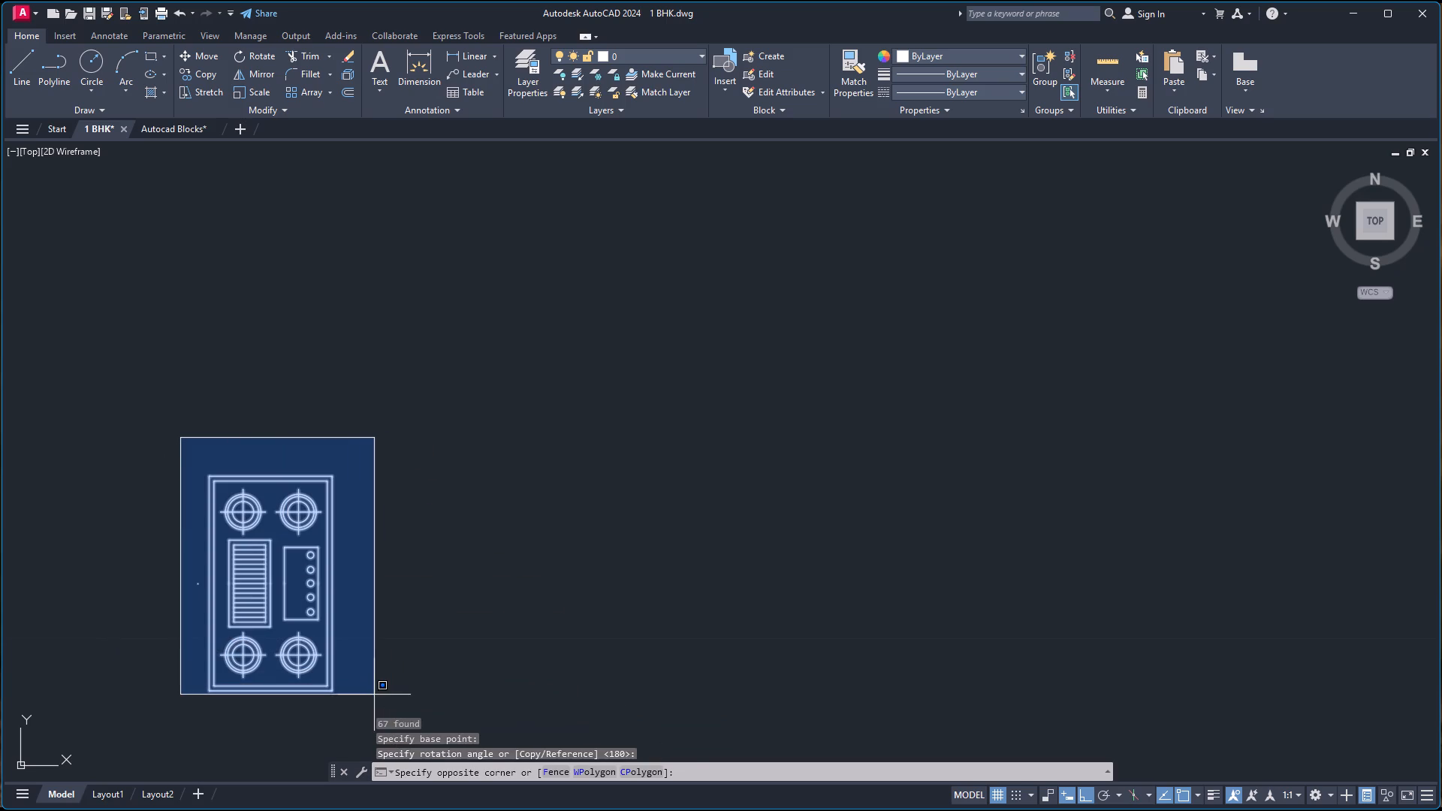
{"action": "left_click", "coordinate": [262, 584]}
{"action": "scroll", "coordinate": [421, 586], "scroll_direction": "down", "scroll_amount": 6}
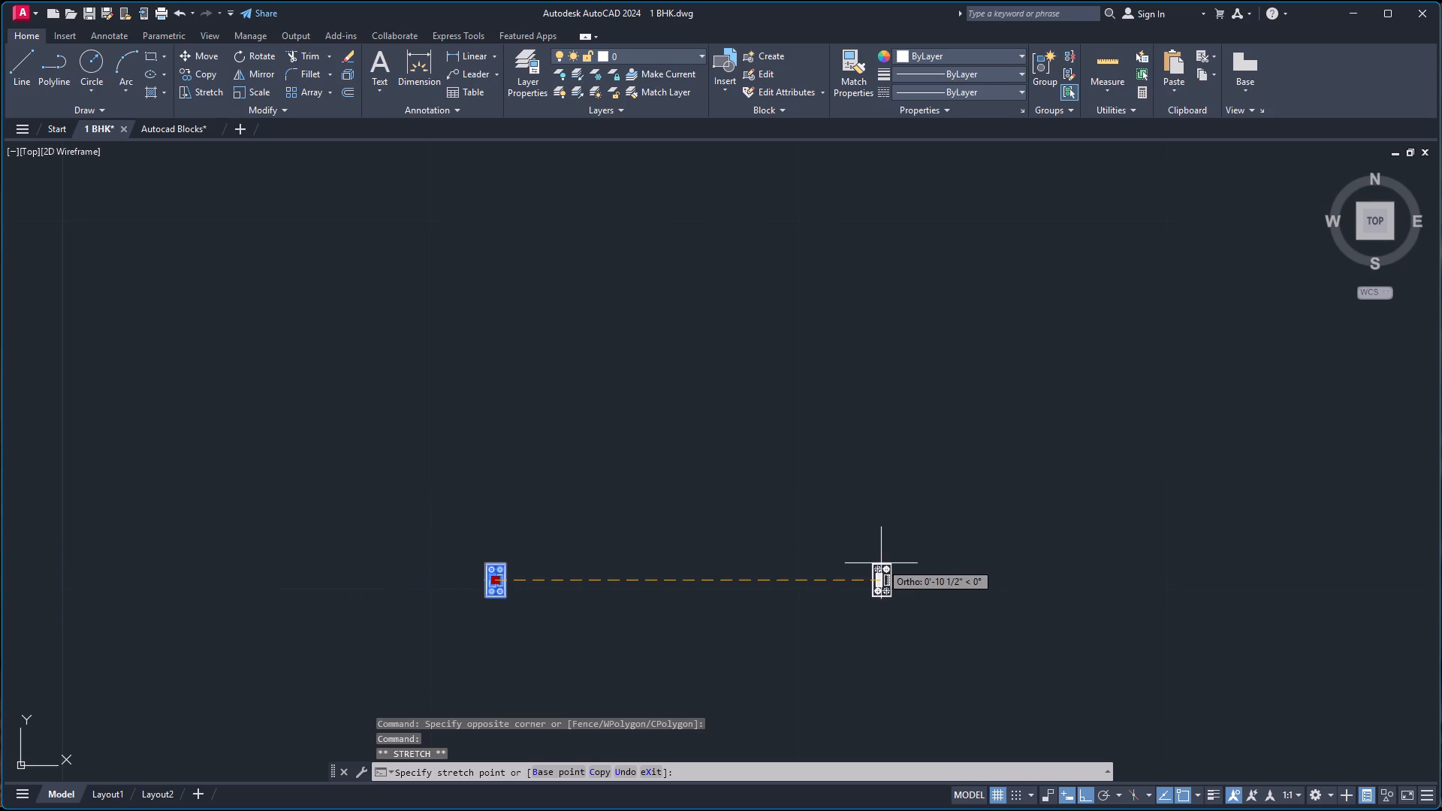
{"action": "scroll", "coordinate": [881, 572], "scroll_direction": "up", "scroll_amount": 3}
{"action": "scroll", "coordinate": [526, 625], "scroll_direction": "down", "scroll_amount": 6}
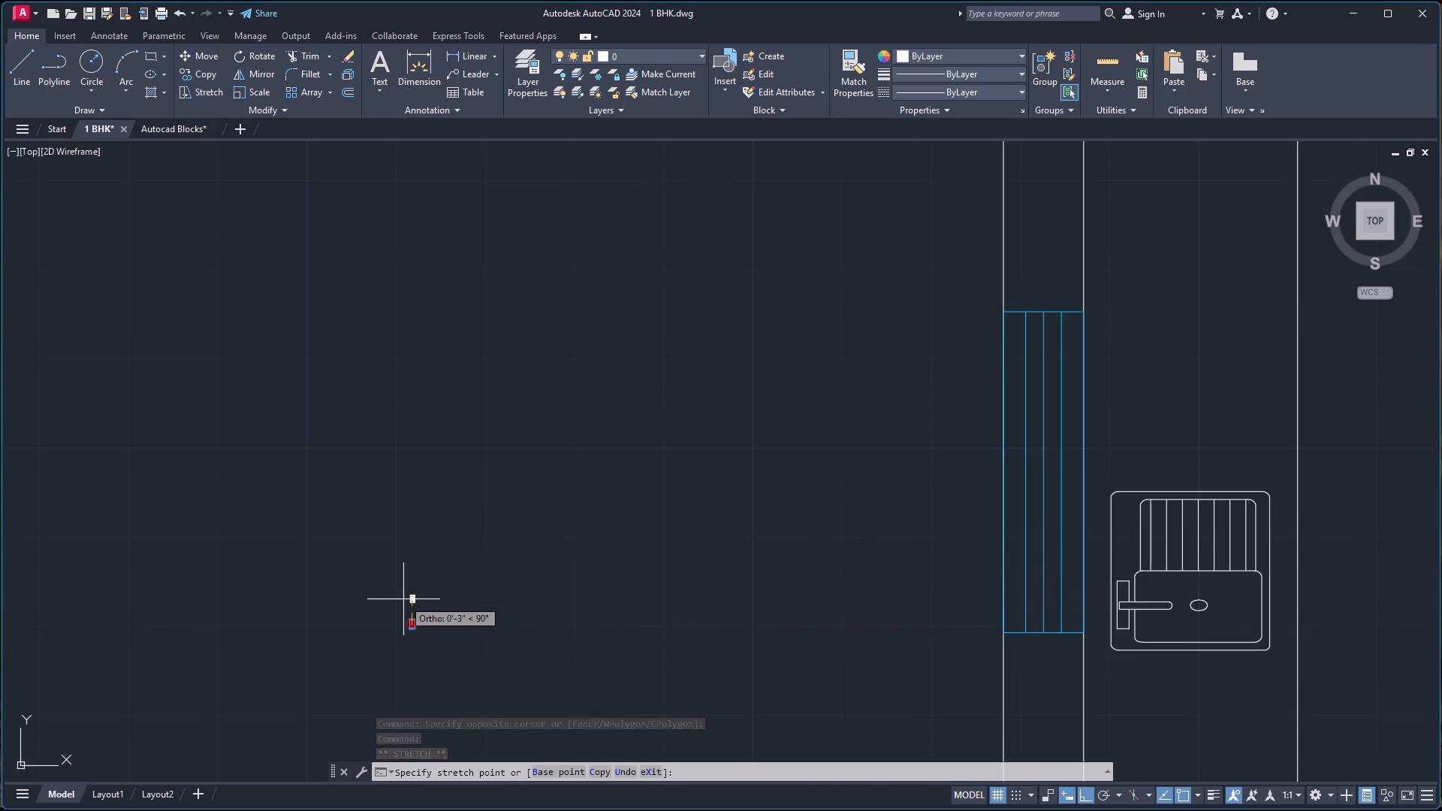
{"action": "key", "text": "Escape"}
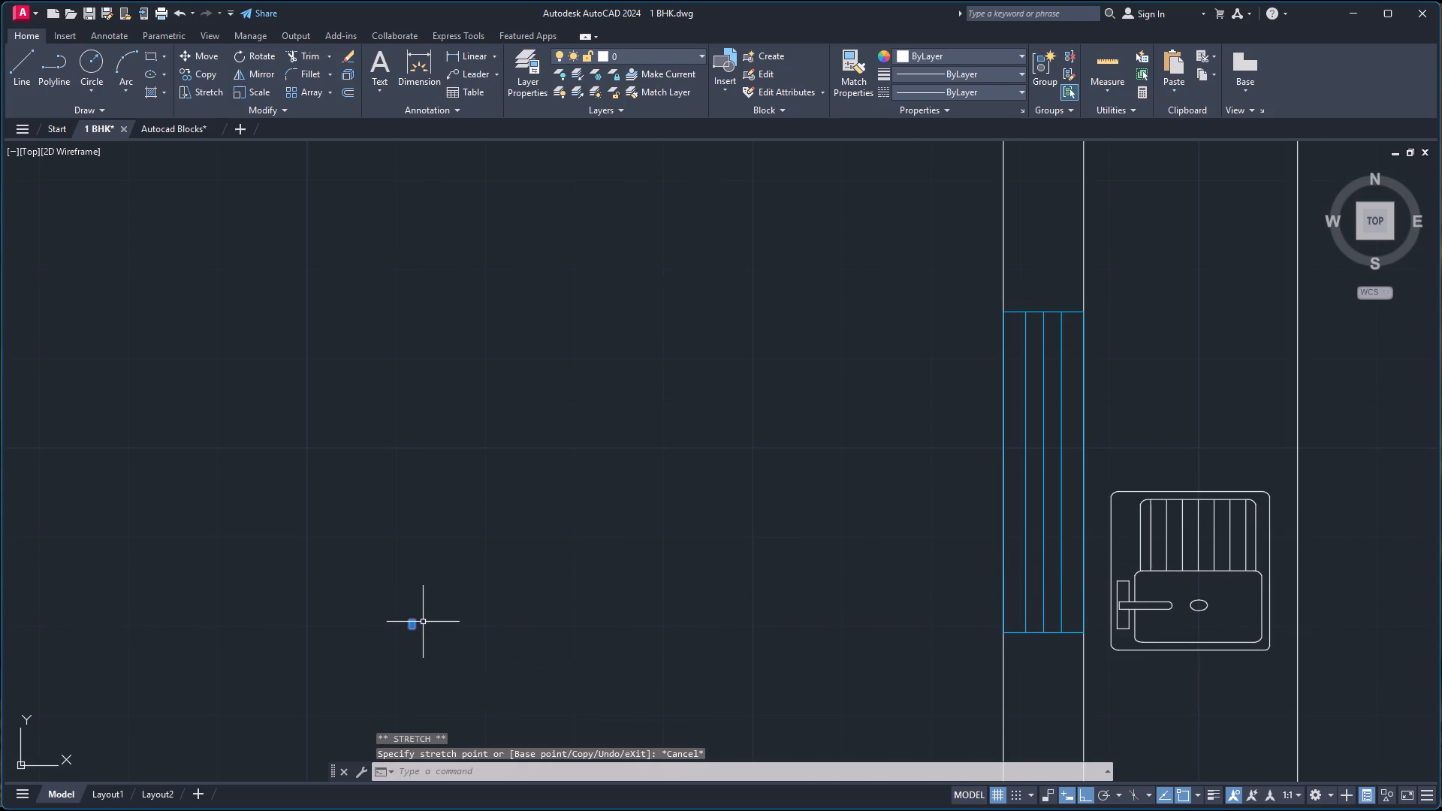
Scale the cooktop group up freehand about its centre until its long side is slightly longer than the sink.
{"action": "type", "text": "sc"}
{"action": "key", "text": "Return"}
{"action": "scroll", "coordinate": [419, 625], "scroll_direction": "up", "scroll_amount": 3}
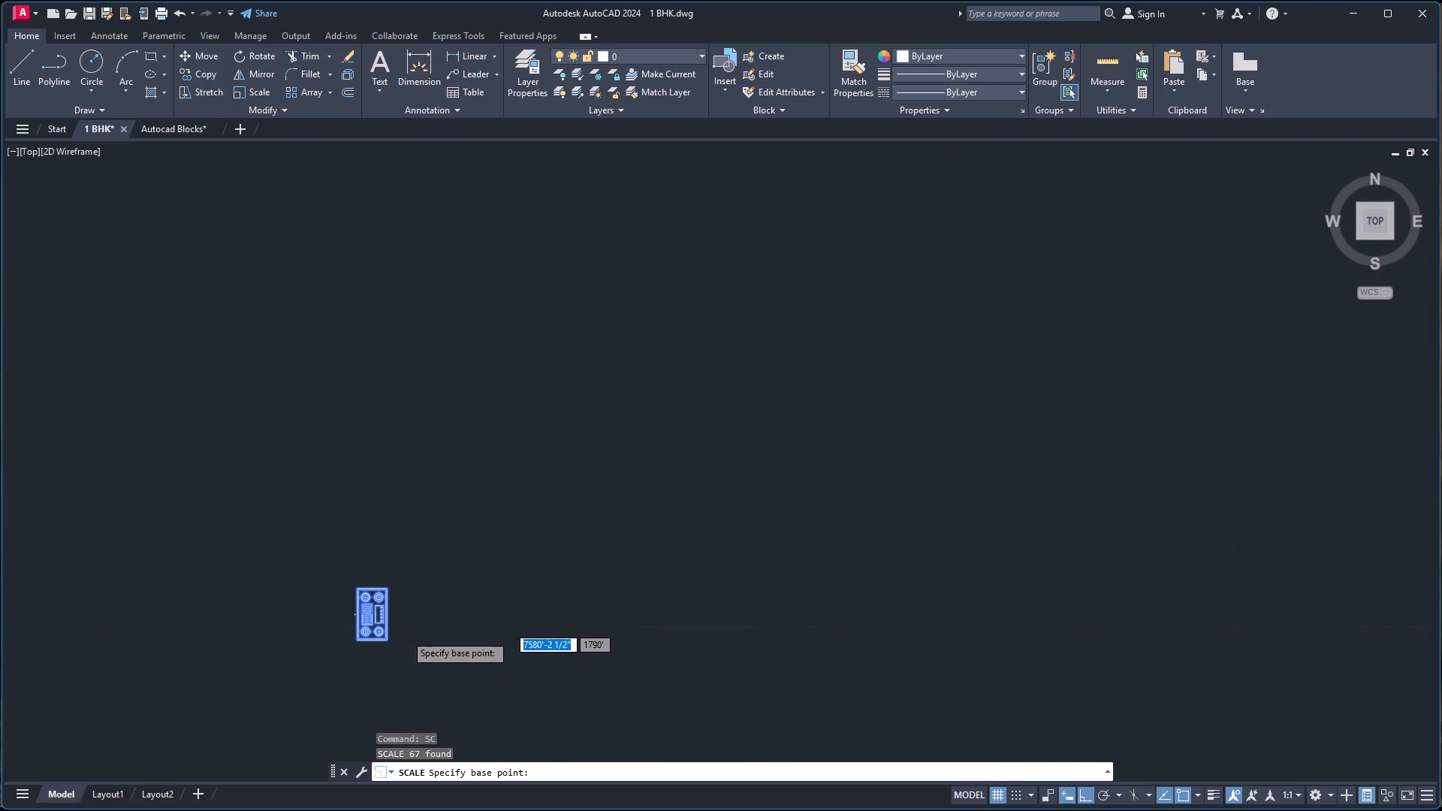
{"action": "scroll", "coordinate": [403, 634], "scroll_direction": "up", "scroll_amount": 3}
{"action": "left_click", "coordinate": [324, 586]}
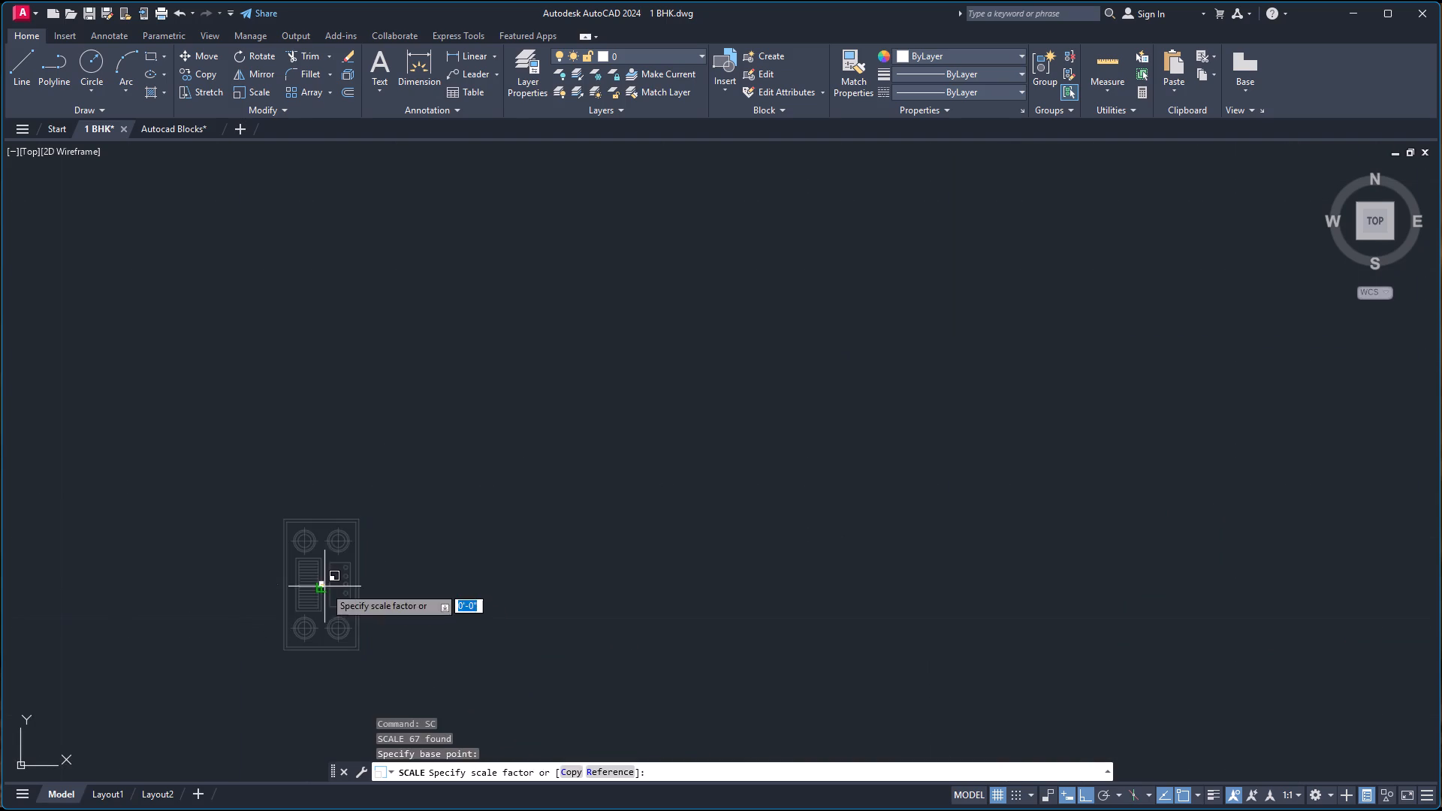
{"action": "scroll", "coordinate": [400, 598], "scroll_direction": "down", "scroll_amount": 3}
{"action": "scroll", "coordinate": [579, 605], "scroll_direction": "down", "scroll_amount": 5}
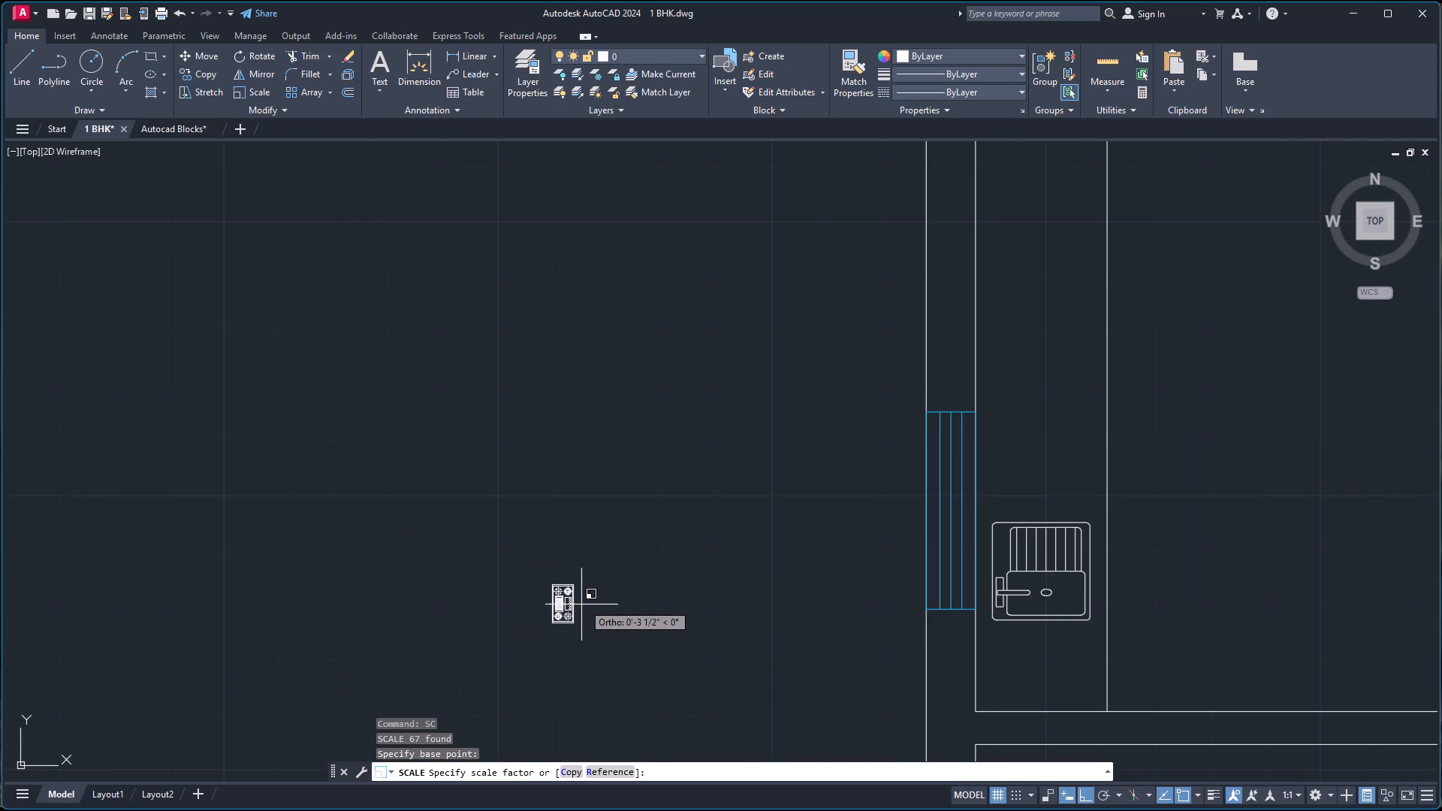
{"action": "left_click", "coordinate": [622, 601]}
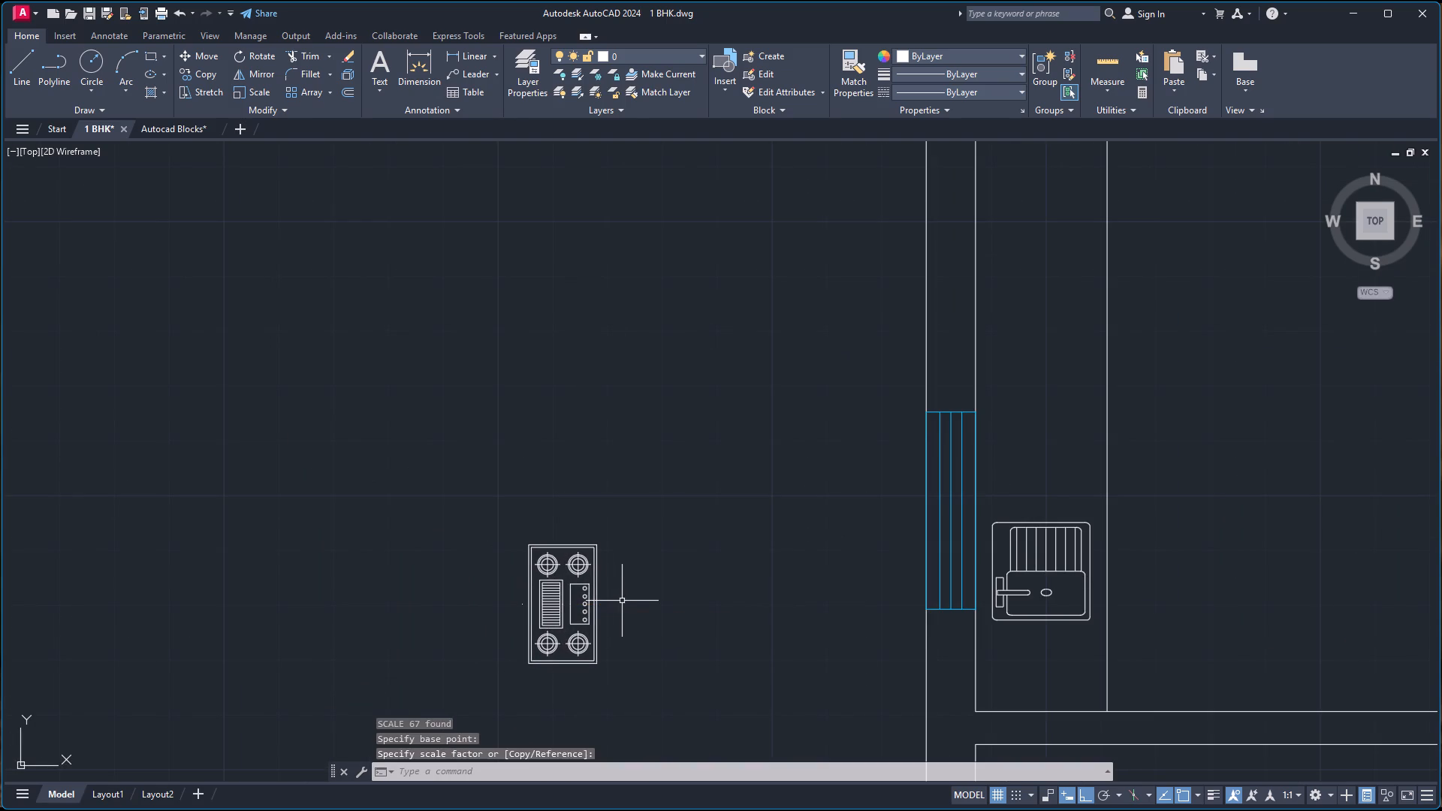
Move the cooktop group onto the kitchen counter, above the sink and just past the window, with Ortho off for placement.
{"action": "left_click", "coordinate": [558, 595]}
{"action": "key", "text": "m"}
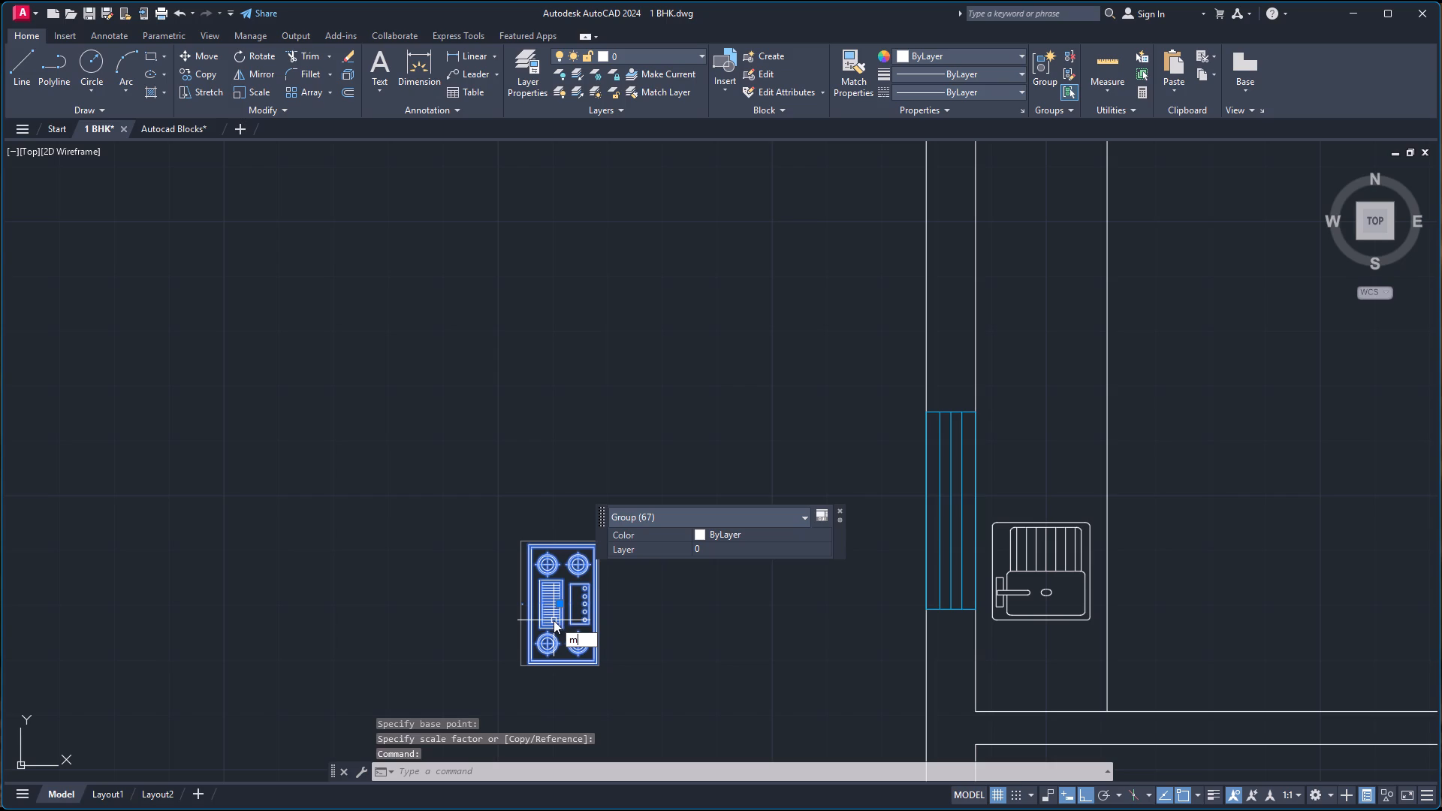
{"action": "key", "text": "Return"}
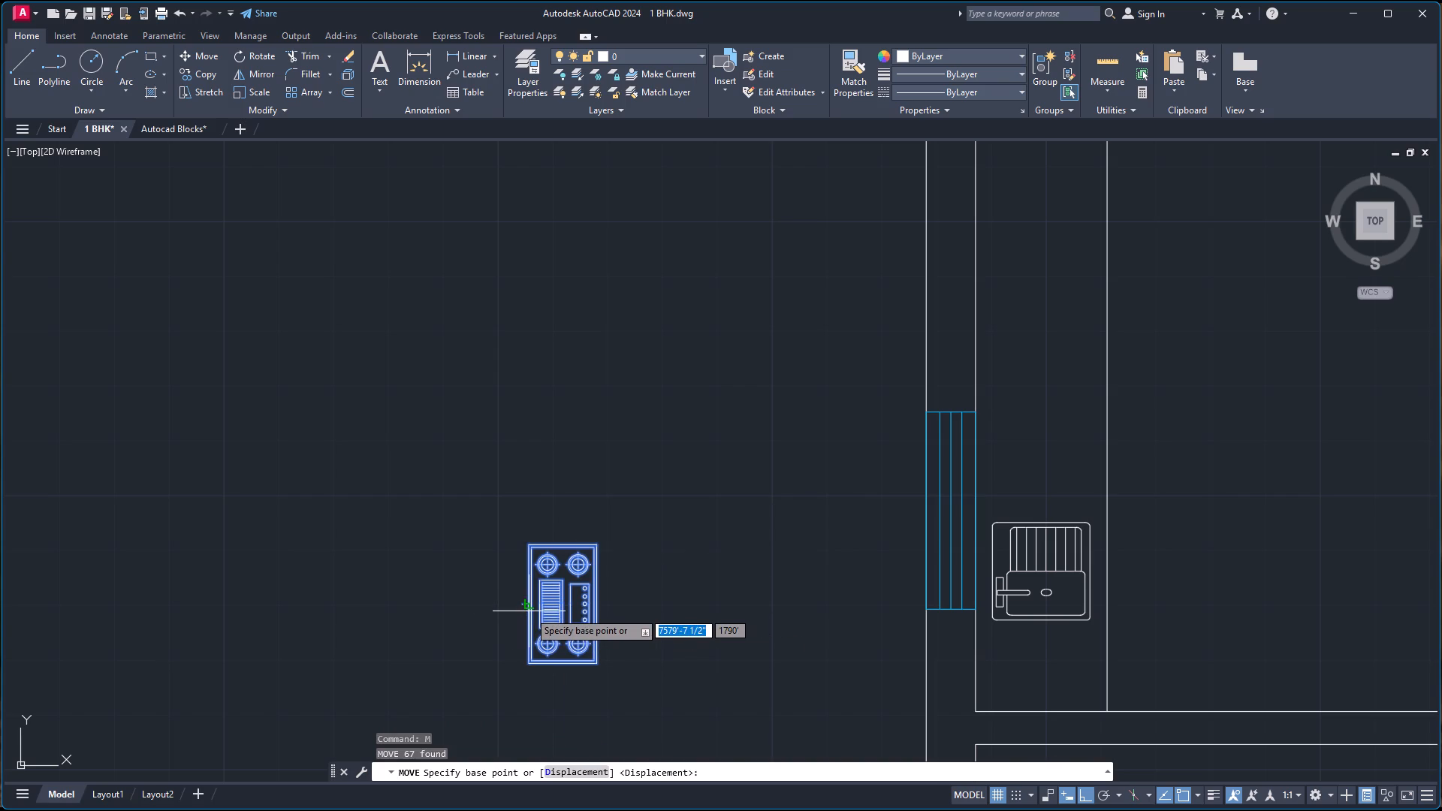
{"action": "left_click", "coordinate": [527, 607]}
{"action": "scroll", "coordinate": [792, 529], "scroll_direction": "down", "scroll_amount": 6}
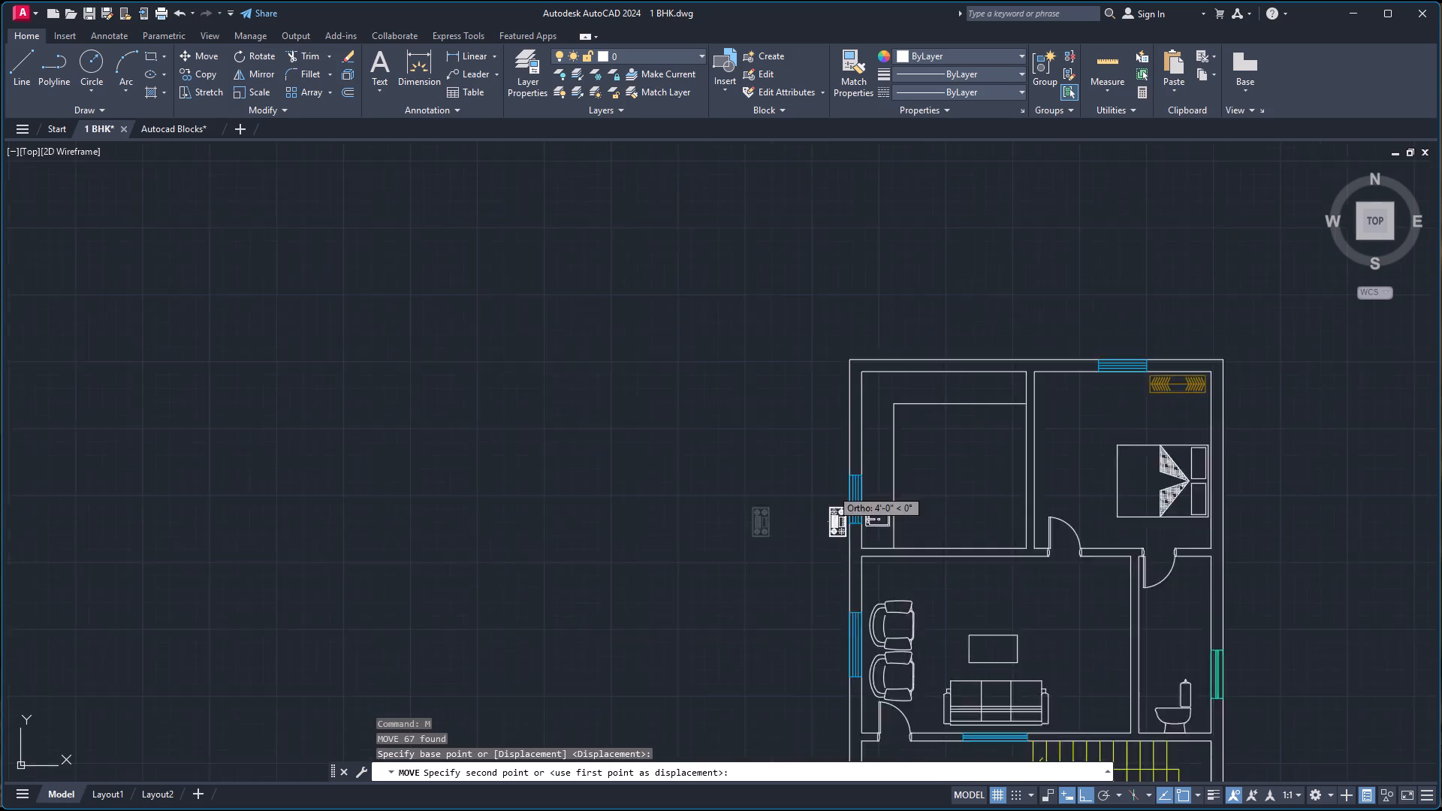
{"action": "scroll", "coordinate": [864, 455], "scroll_direction": "up", "scroll_amount": 2}
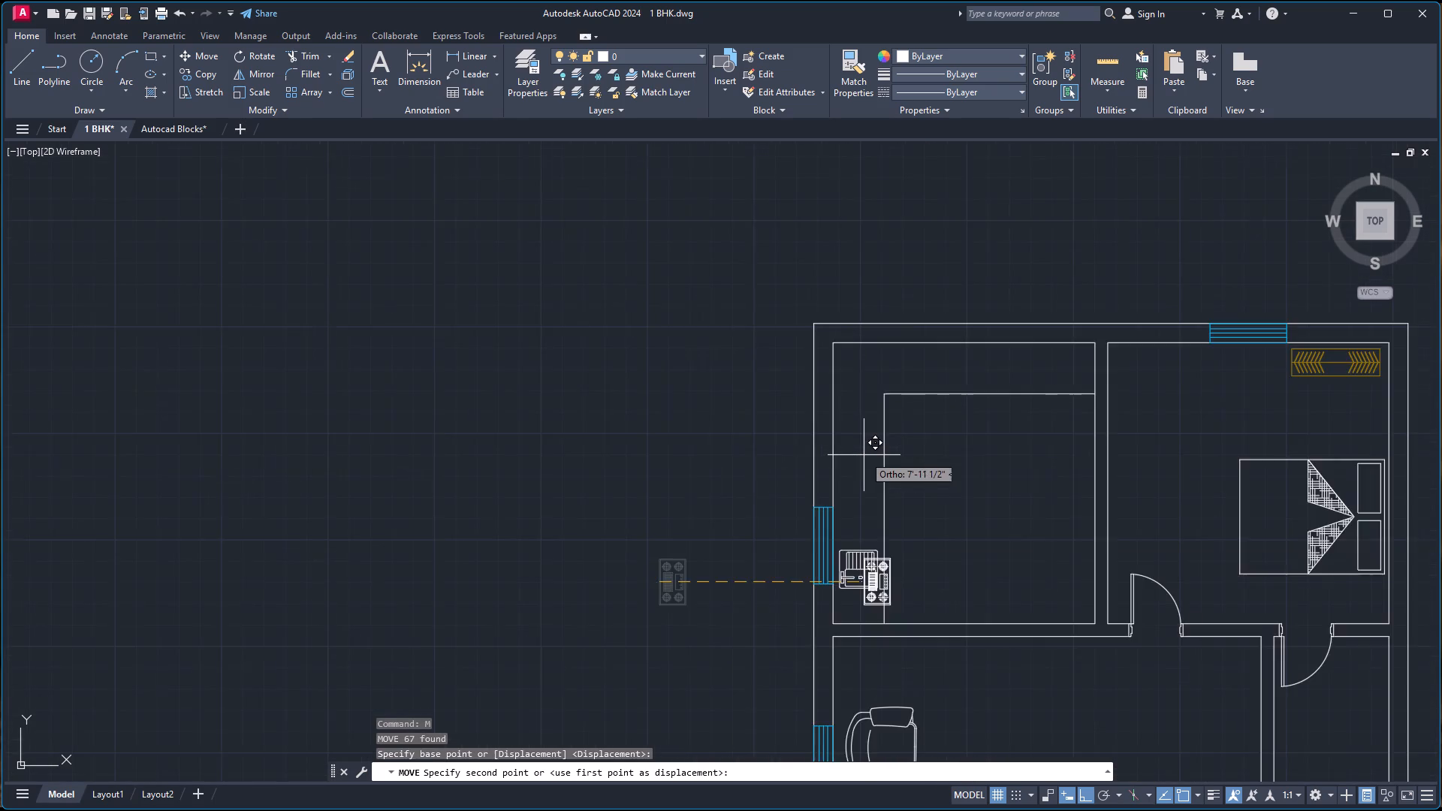
{"action": "scroll", "coordinate": [864, 455], "scroll_direction": "up", "scroll_amount": 1}
{"action": "key", "text": "F8"}
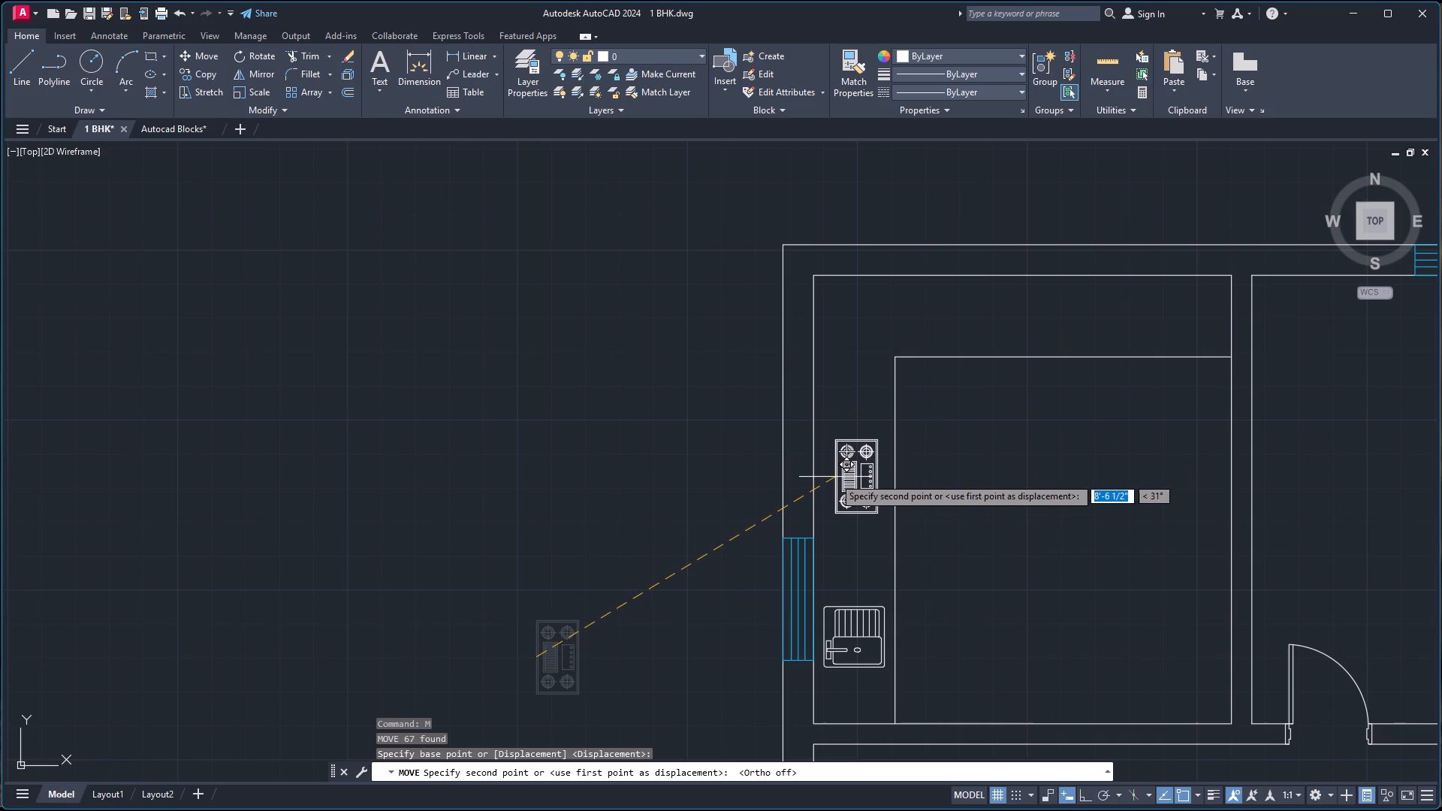
{"action": "left_click", "coordinate": [834, 477]}
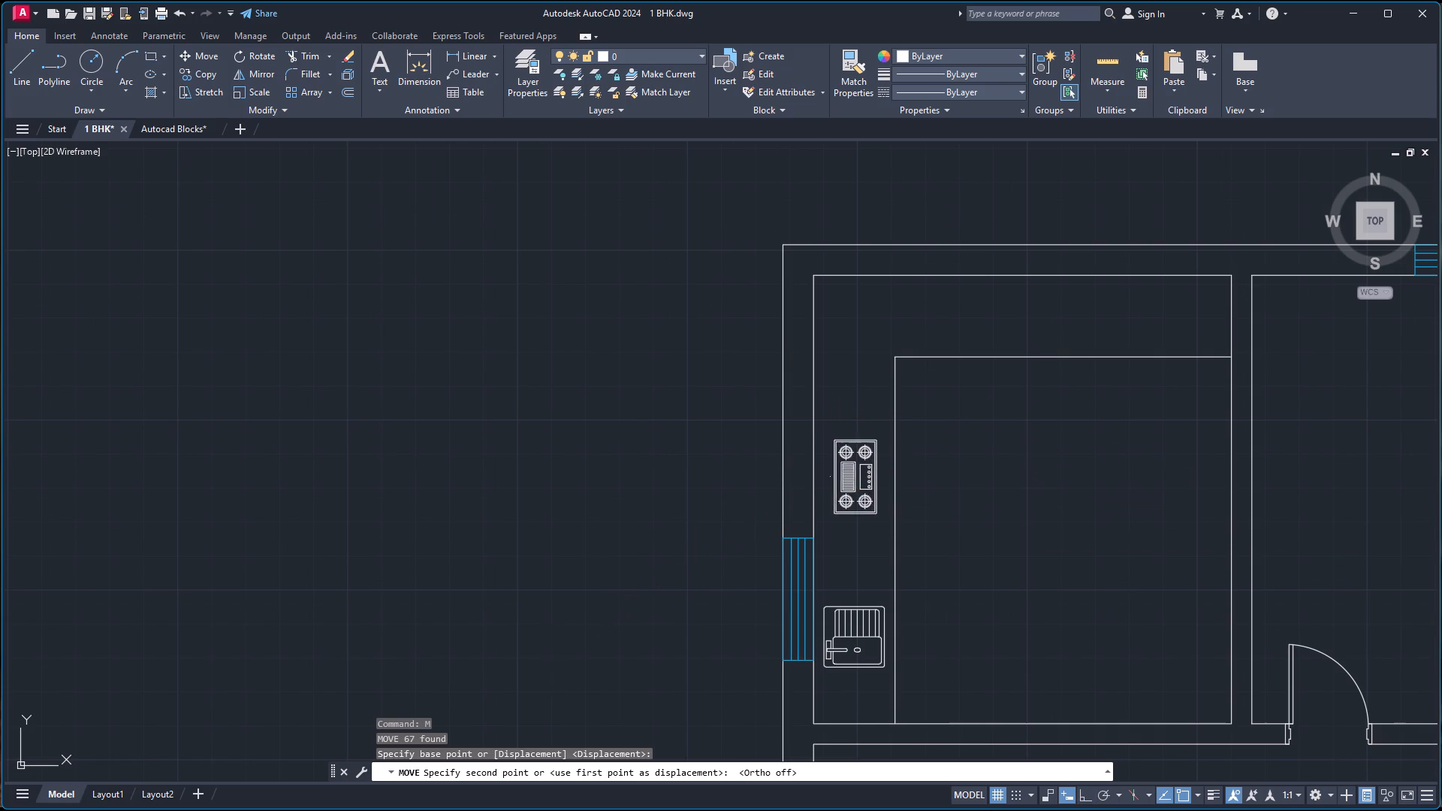
Scale the cooktop group up freehand from the midpoint of its wall-side edge until its far edge nearly reaches the counter's front line.
{"action": "left_click", "coordinate": [844, 483]}
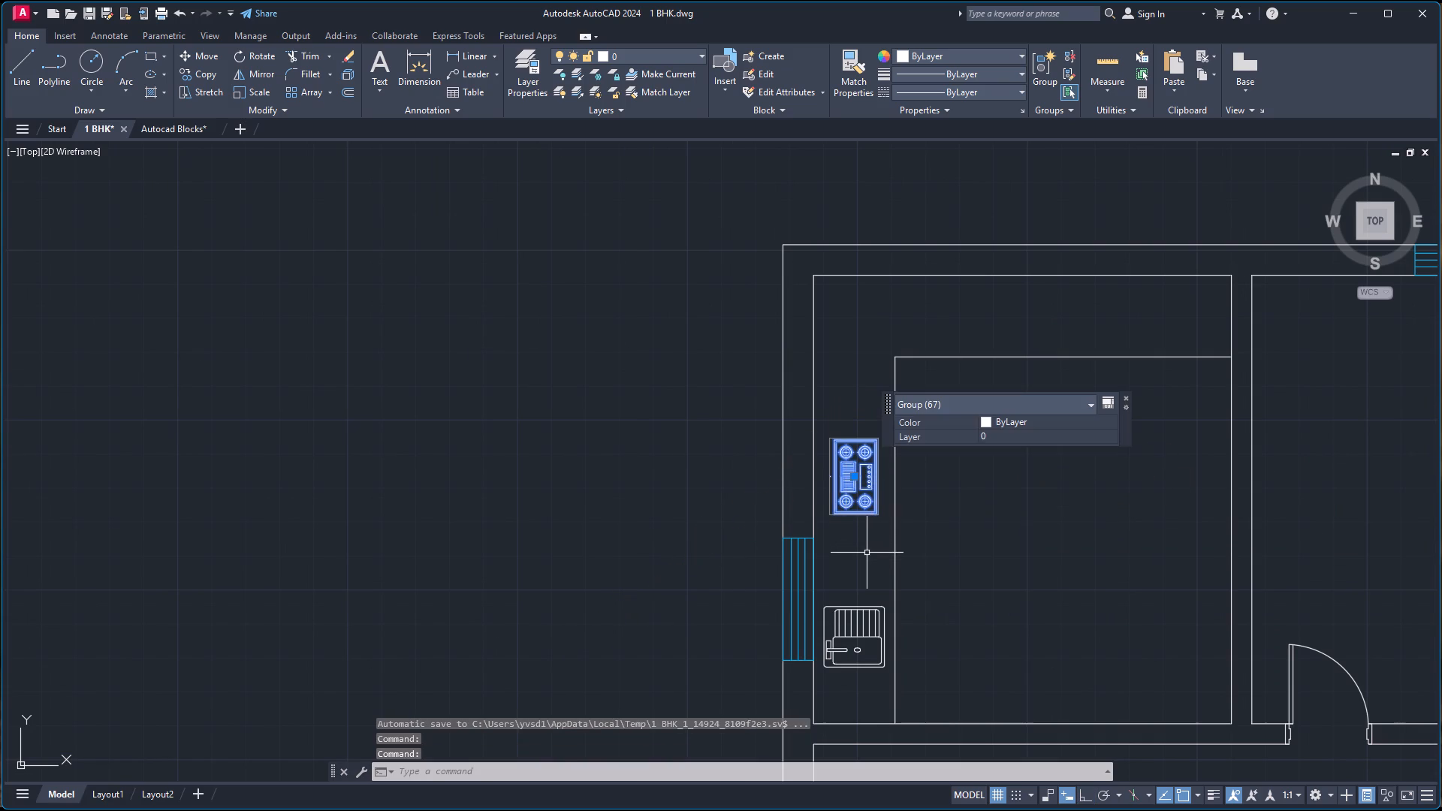
{"action": "type", "text": "sc"}
{"action": "key", "text": "Return"}
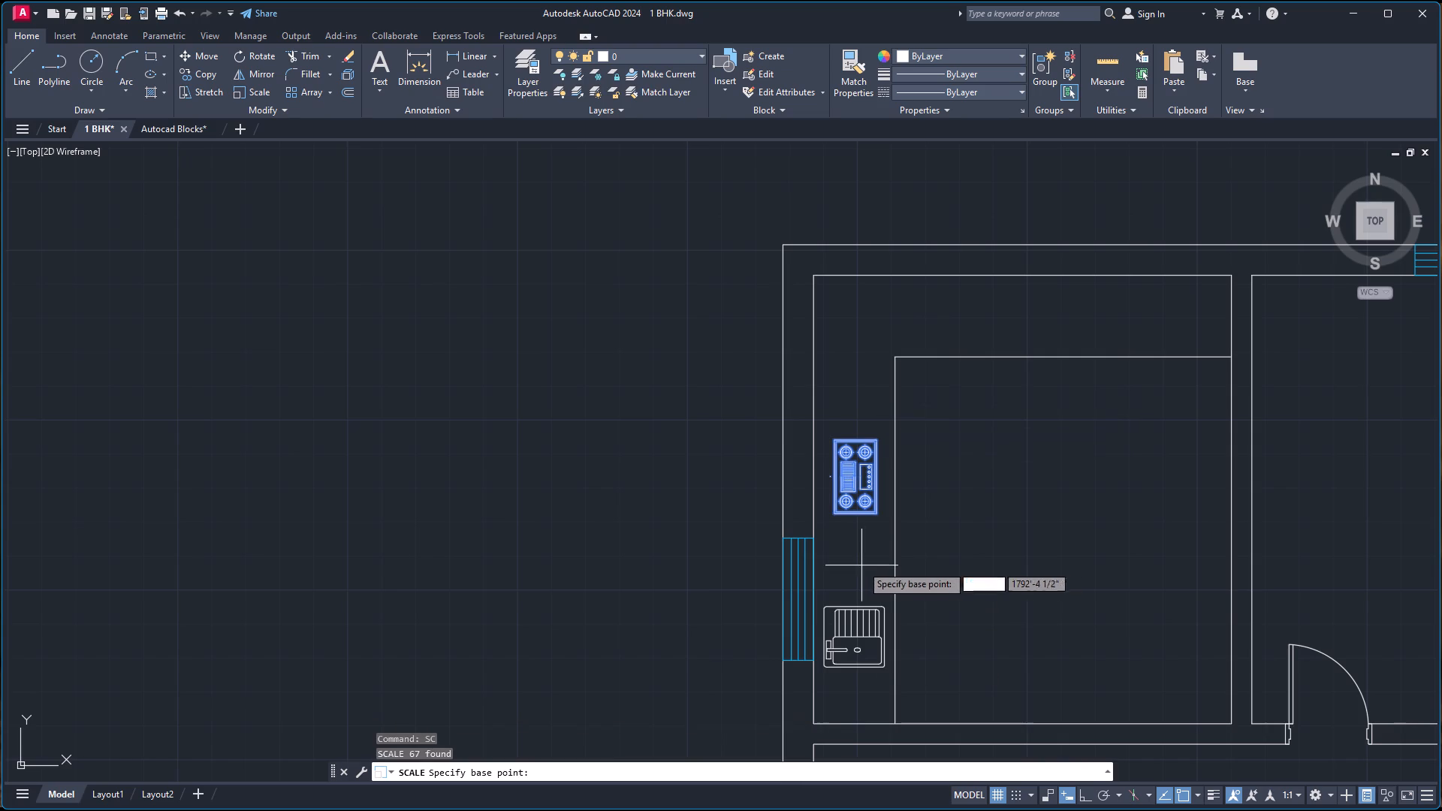
{"action": "key", "text": "F8"}
{"action": "scroll", "coordinate": [854, 497], "scroll_direction": "up", "scroll_amount": 4}
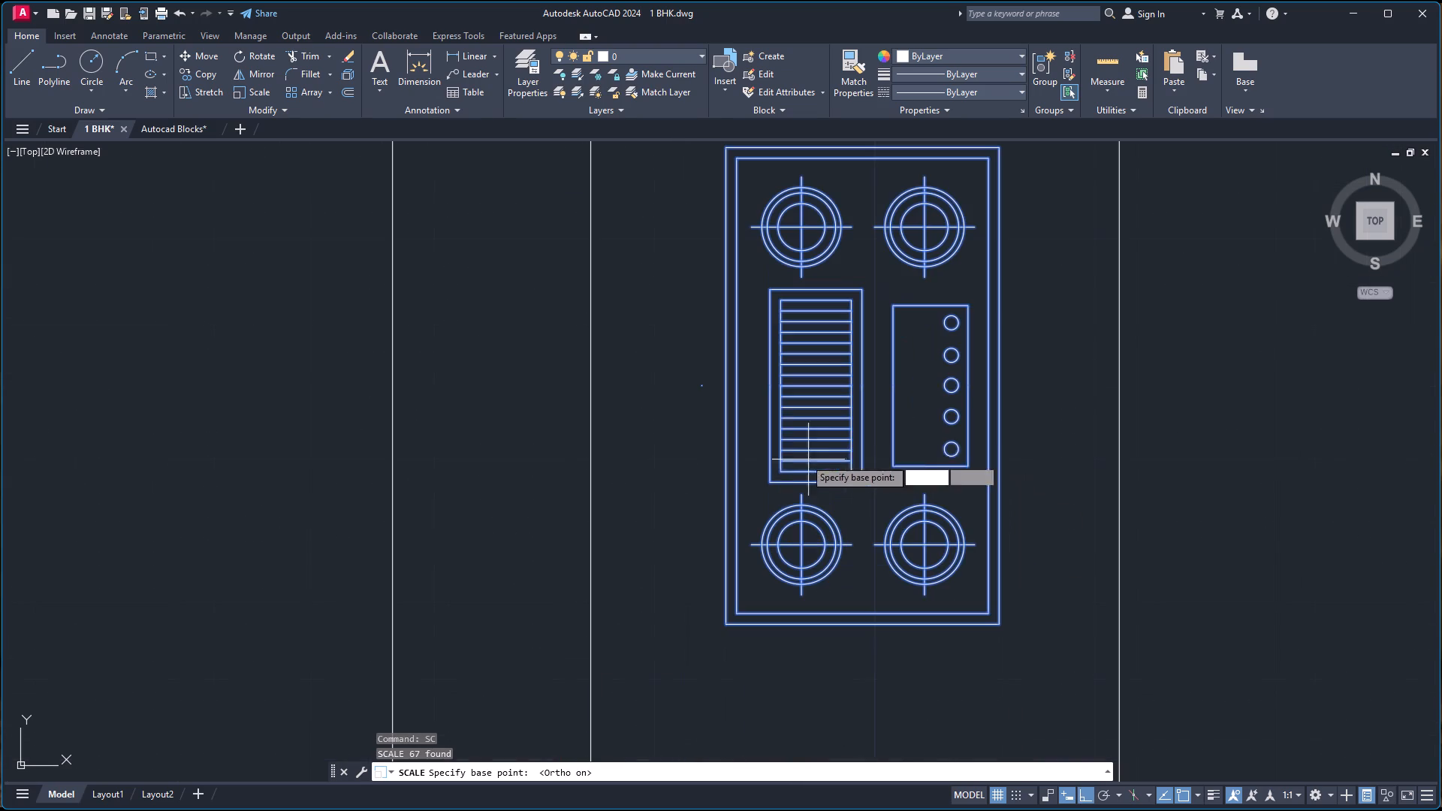
{"action": "left_click", "coordinate": [729, 384]}
{"action": "scroll", "coordinate": [846, 440], "scroll_direction": "down", "scroll_amount": 1}
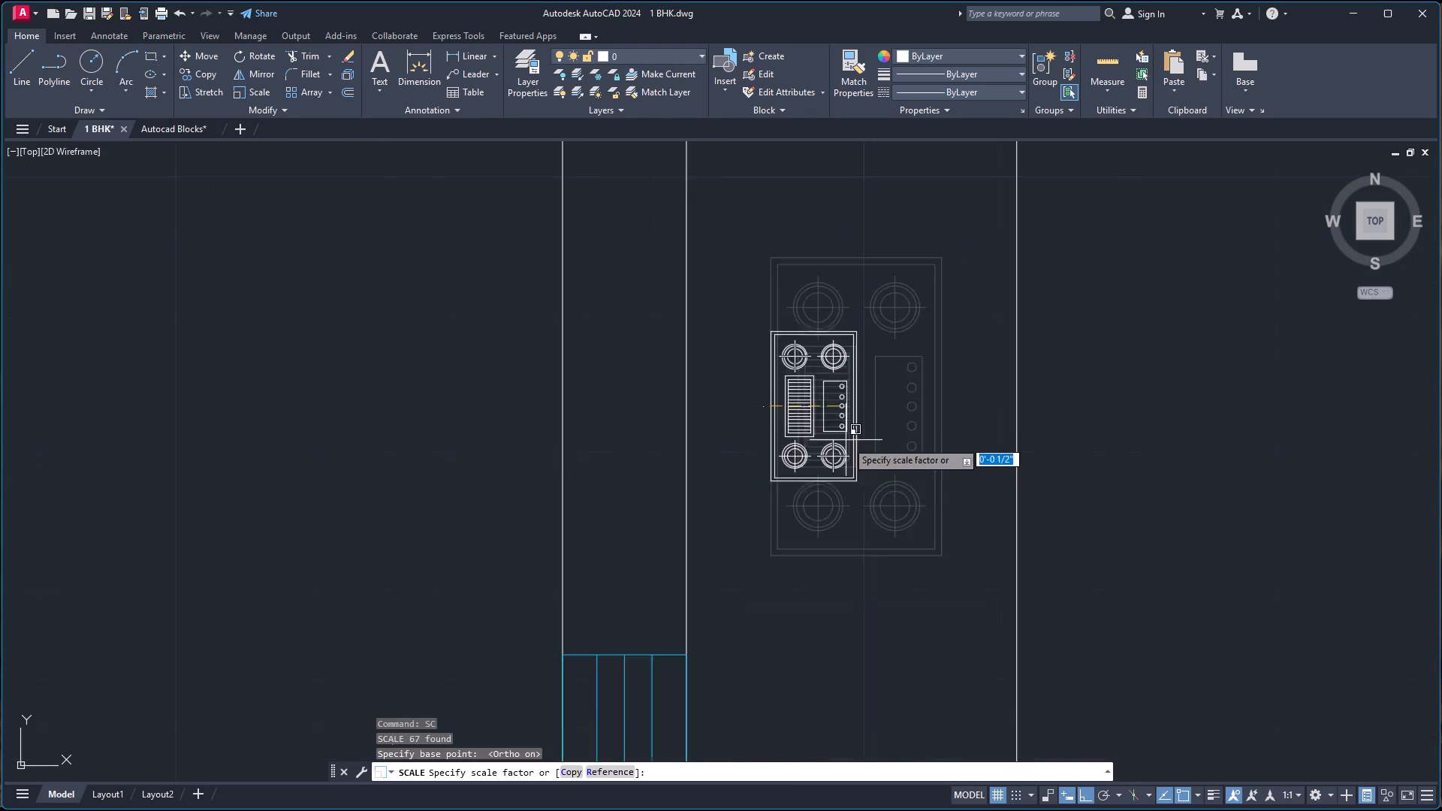
{"action": "scroll", "coordinate": [846, 441], "scroll_direction": "down", "scroll_amount": 1}
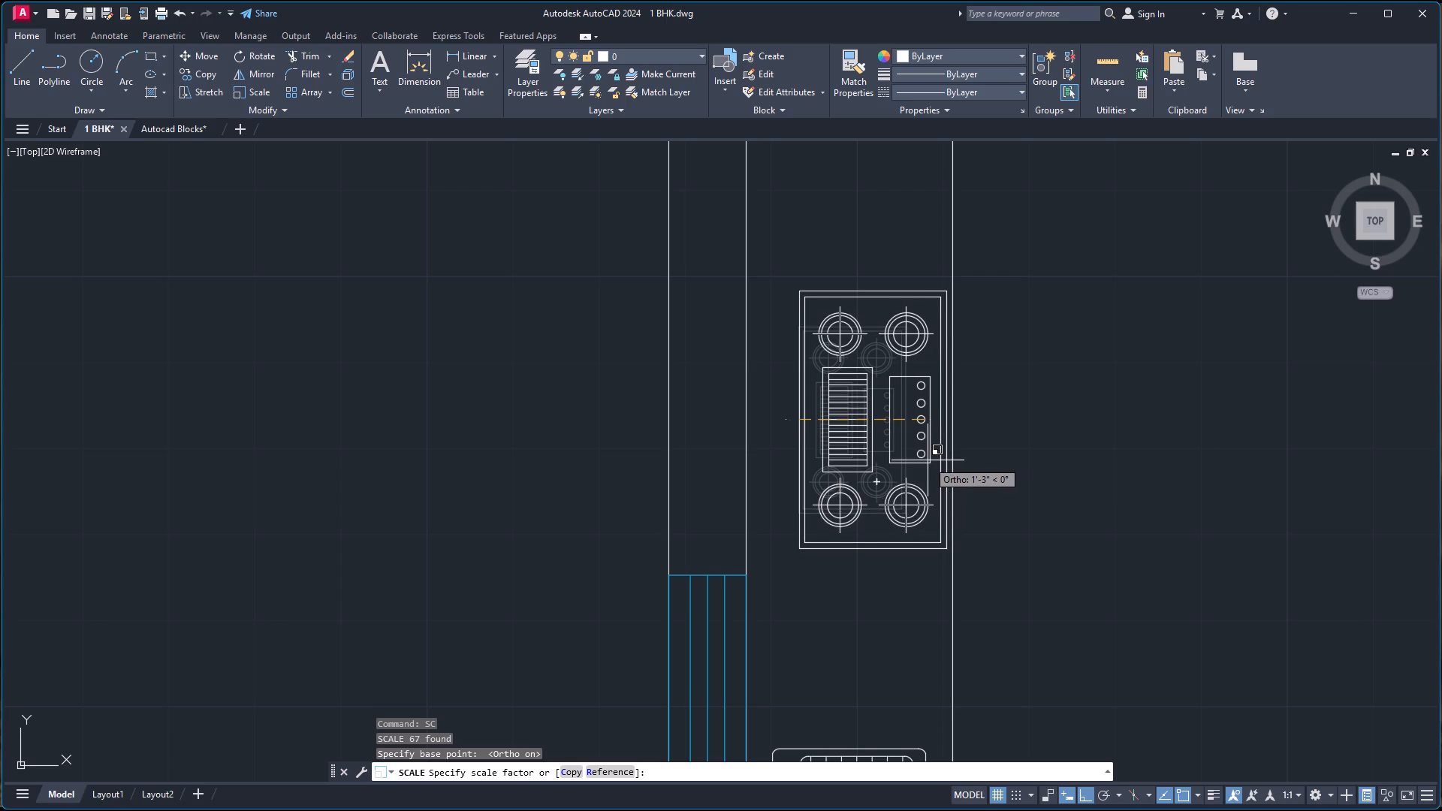
{"action": "left_click", "coordinate": [932, 460]}
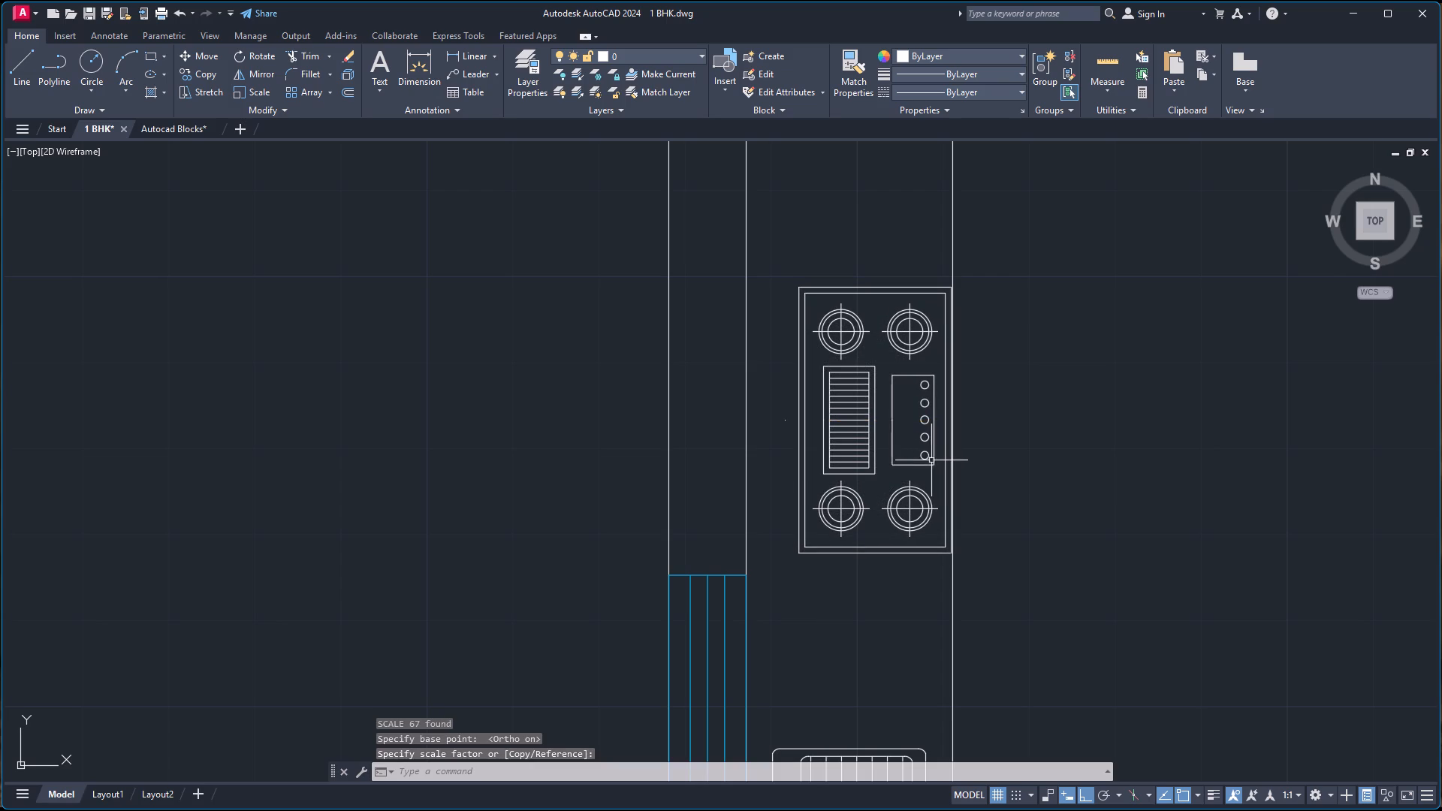
With Ortho on, shift the cooktop group horizontally a few inches towards the window wall, centring it across the counter's width.
{"action": "left_click", "coordinate": [850, 433]}
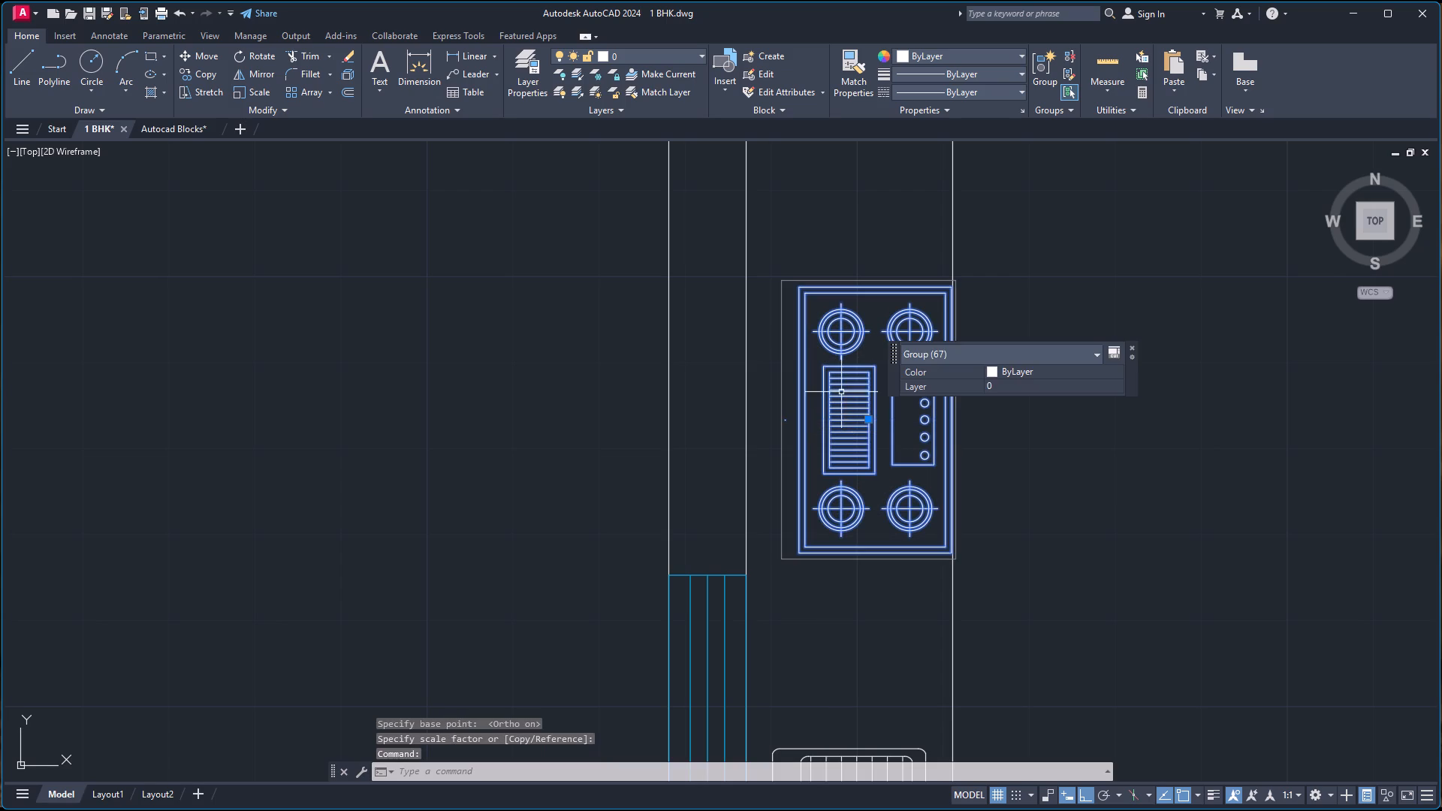
{"action": "left_click", "coordinate": [867, 419]}
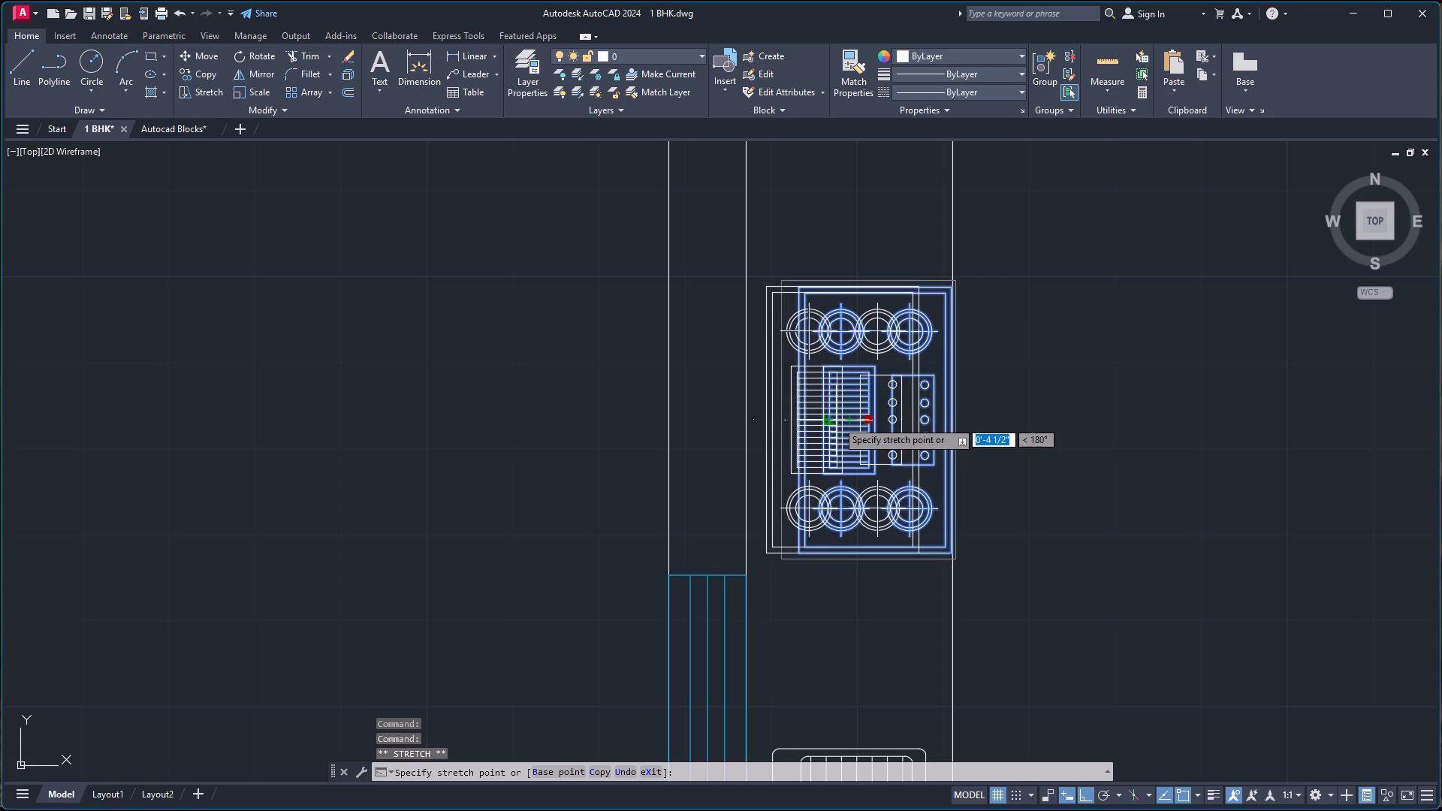
{"action": "left_click", "coordinate": [838, 421]}
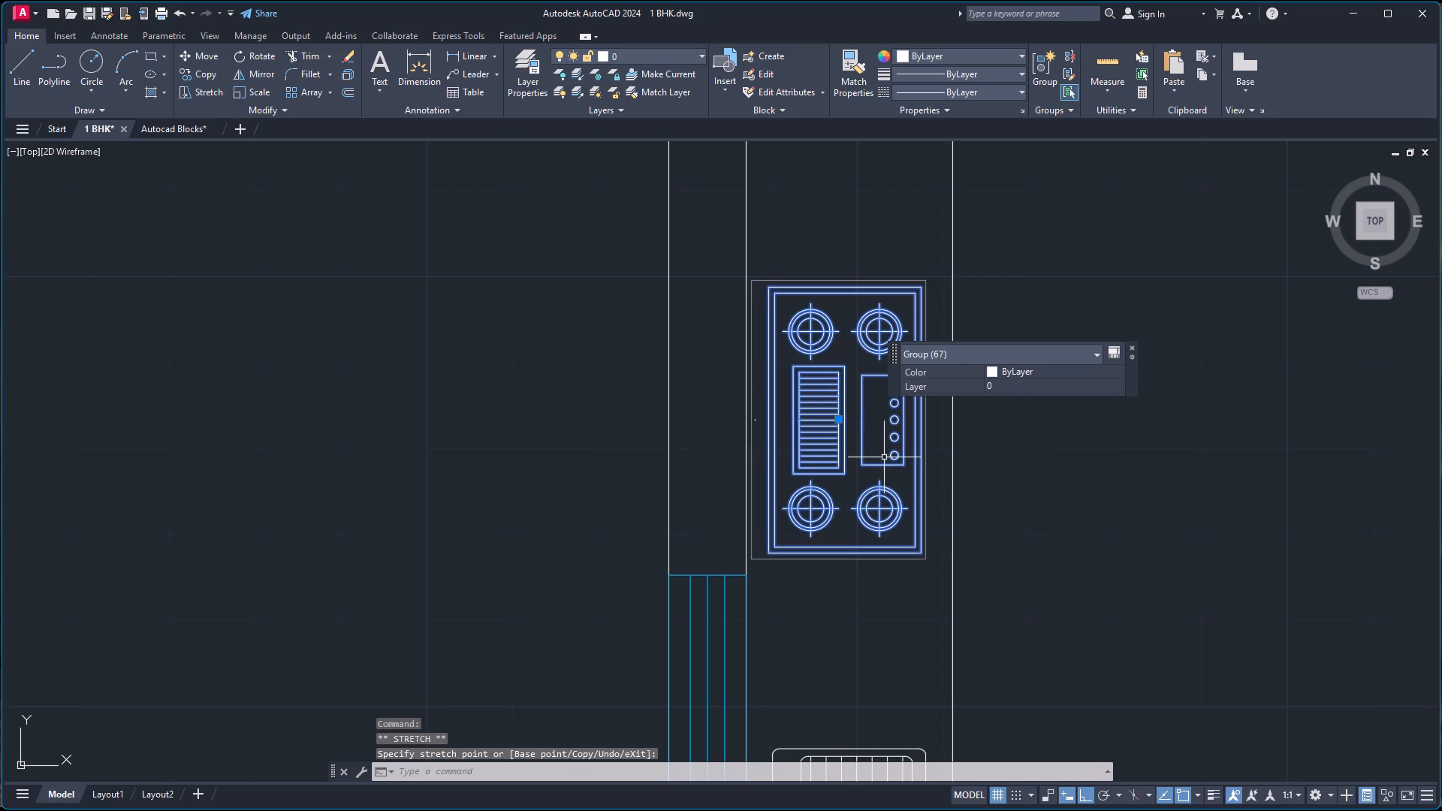
{"action": "key", "text": "Escape"}
{"action": "scroll", "coordinate": [894, 466], "scroll_direction": "down", "scroll_amount": 4}
{"action": "scroll", "coordinate": [989, 490], "scroll_direction": "up", "scroll_amount": 2}
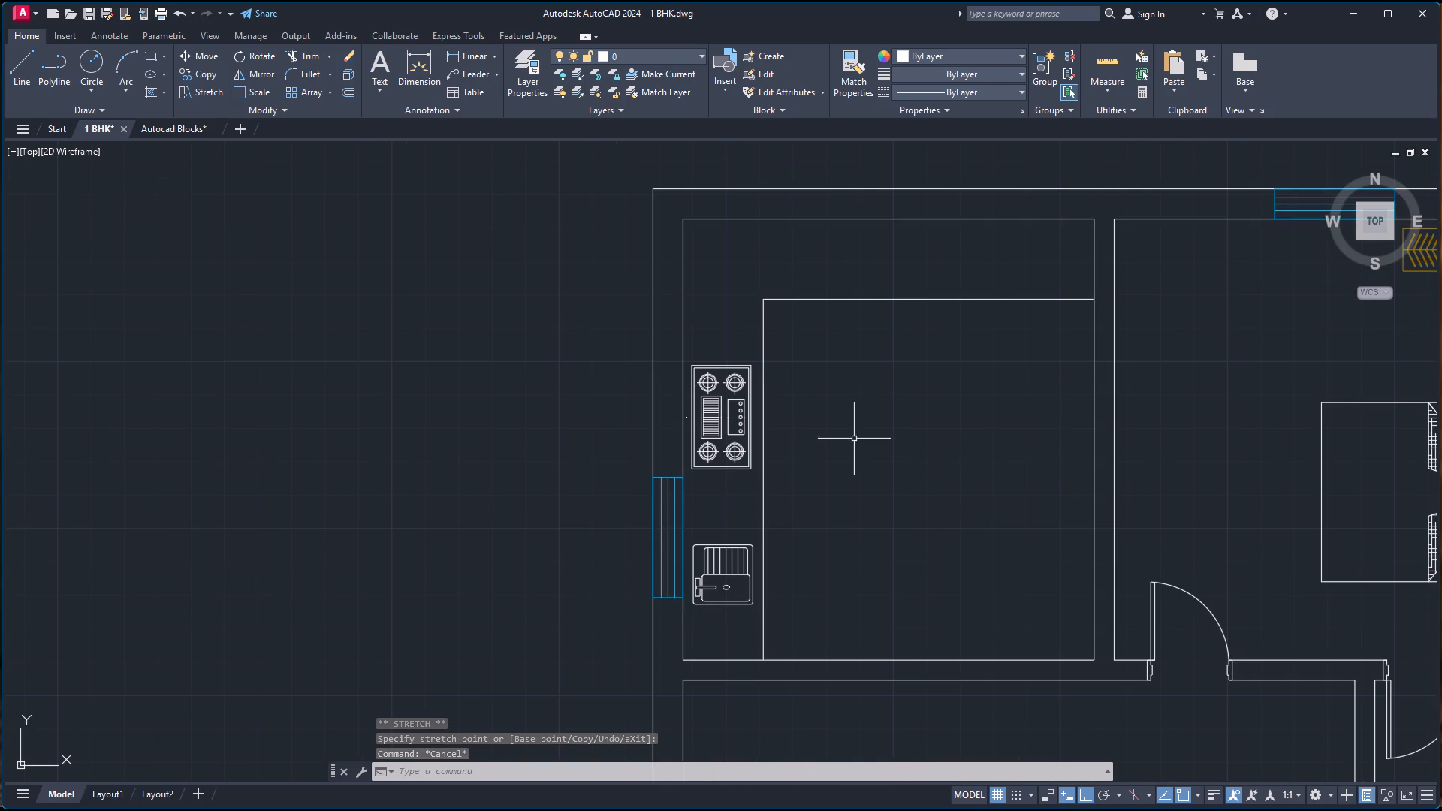
Ungroup the cooktop and delete the stray point between it and the wall.
{"action": "left_click", "coordinate": [716, 428]}
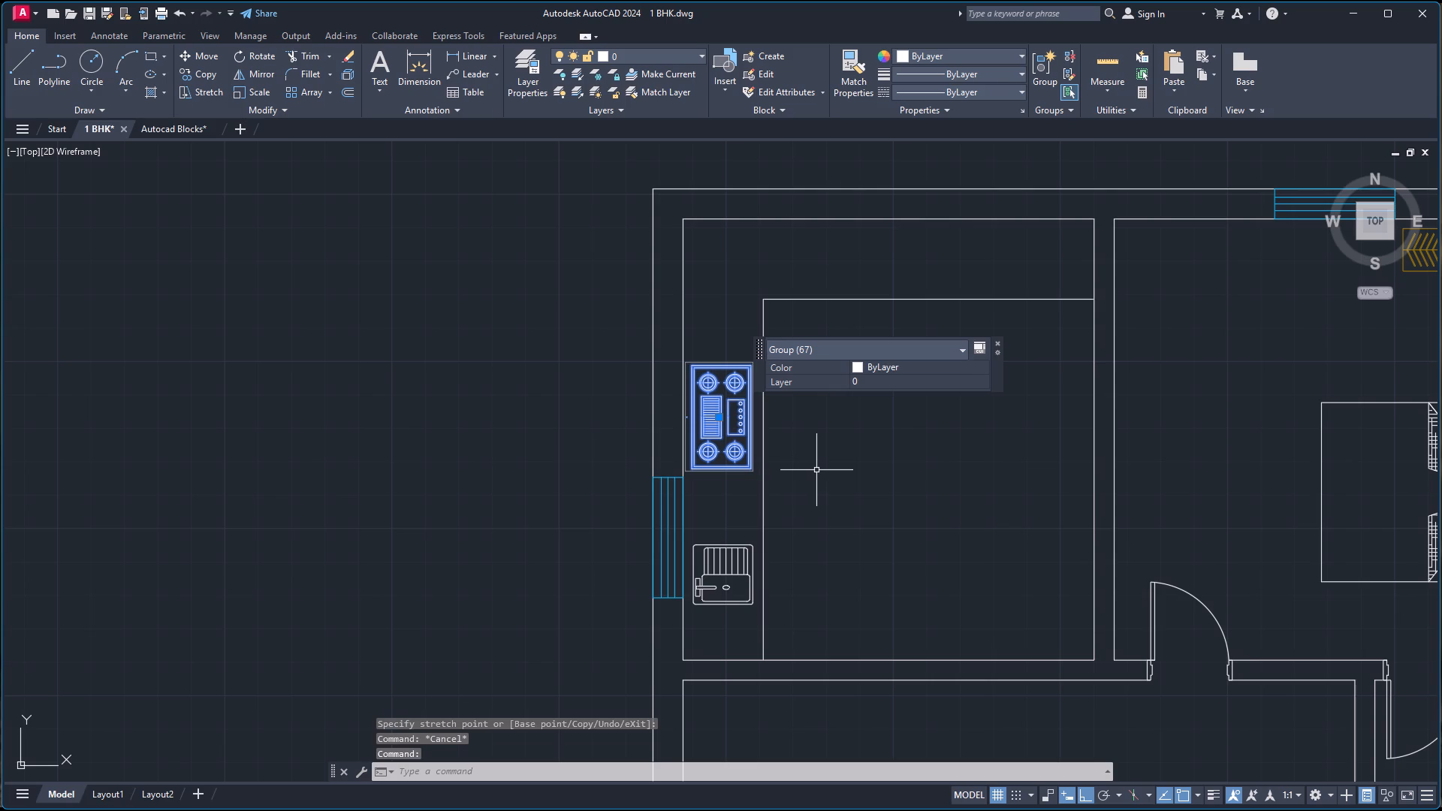
{"action": "key", "text": "u"}
{"action": "type", "text": "ng"}
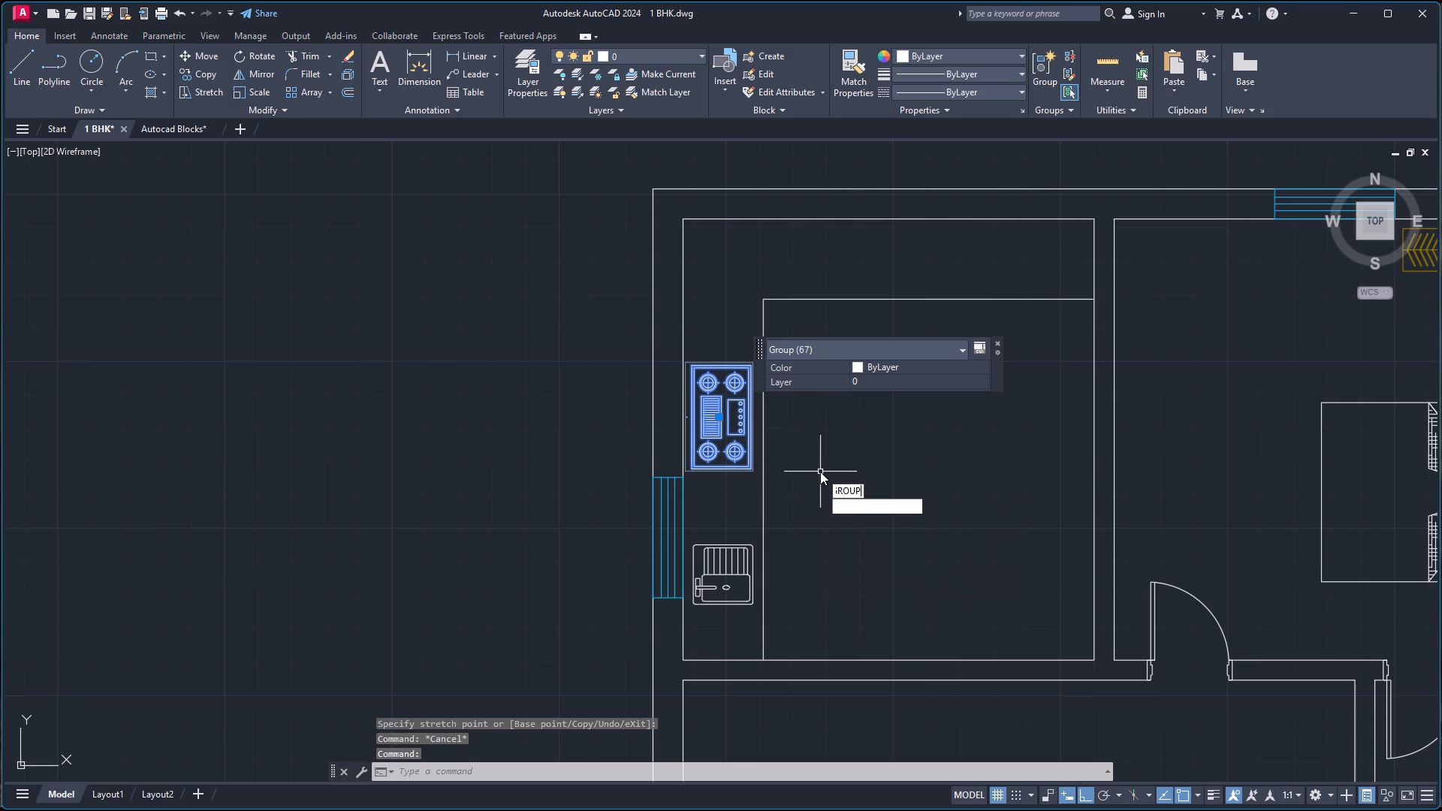
{"action": "key", "text": "Return"}
{"action": "scroll", "coordinate": [744, 467], "scroll_direction": "up", "scroll_amount": 3}
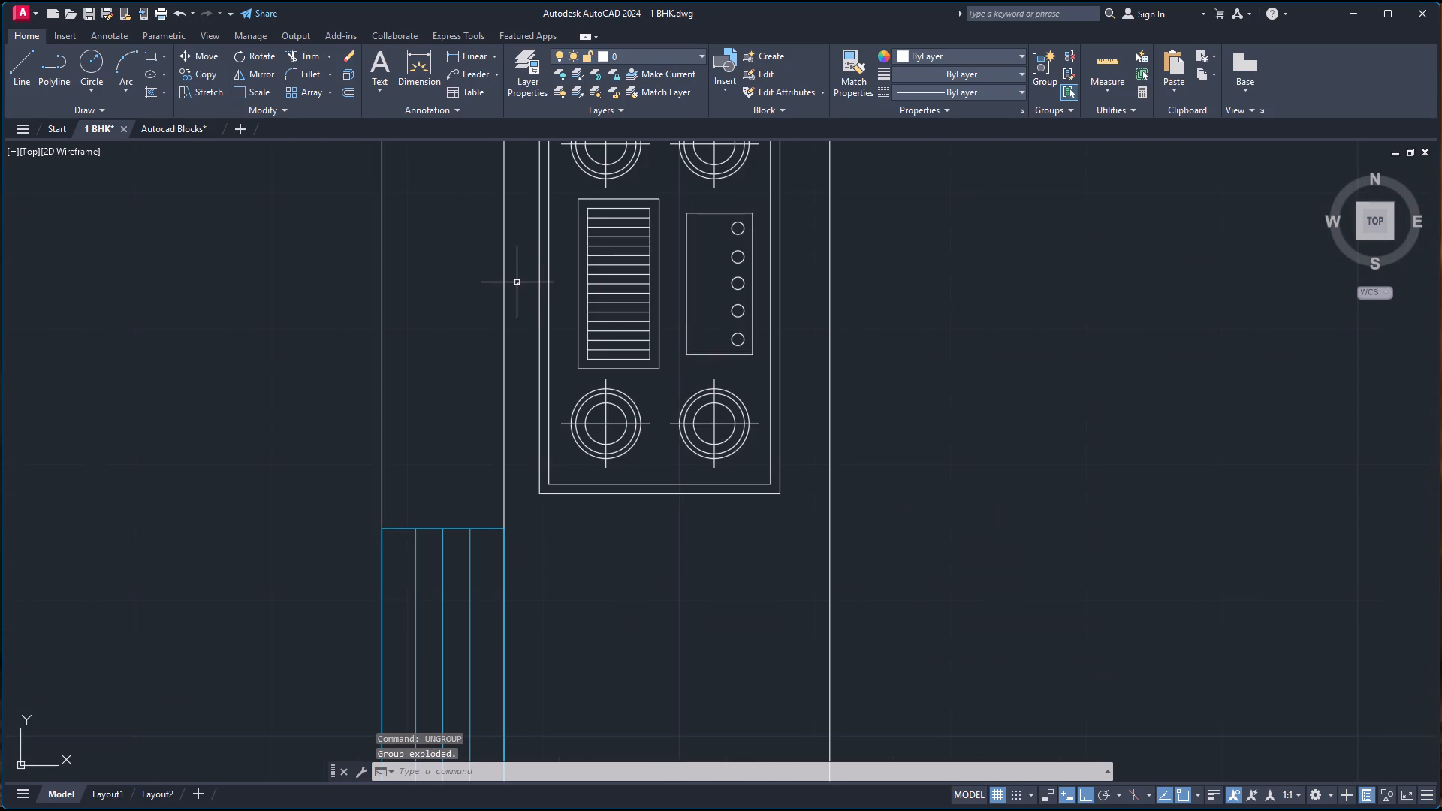
{"action": "left_click", "coordinate": [517, 285]}
{"action": "key", "text": "Delete"}
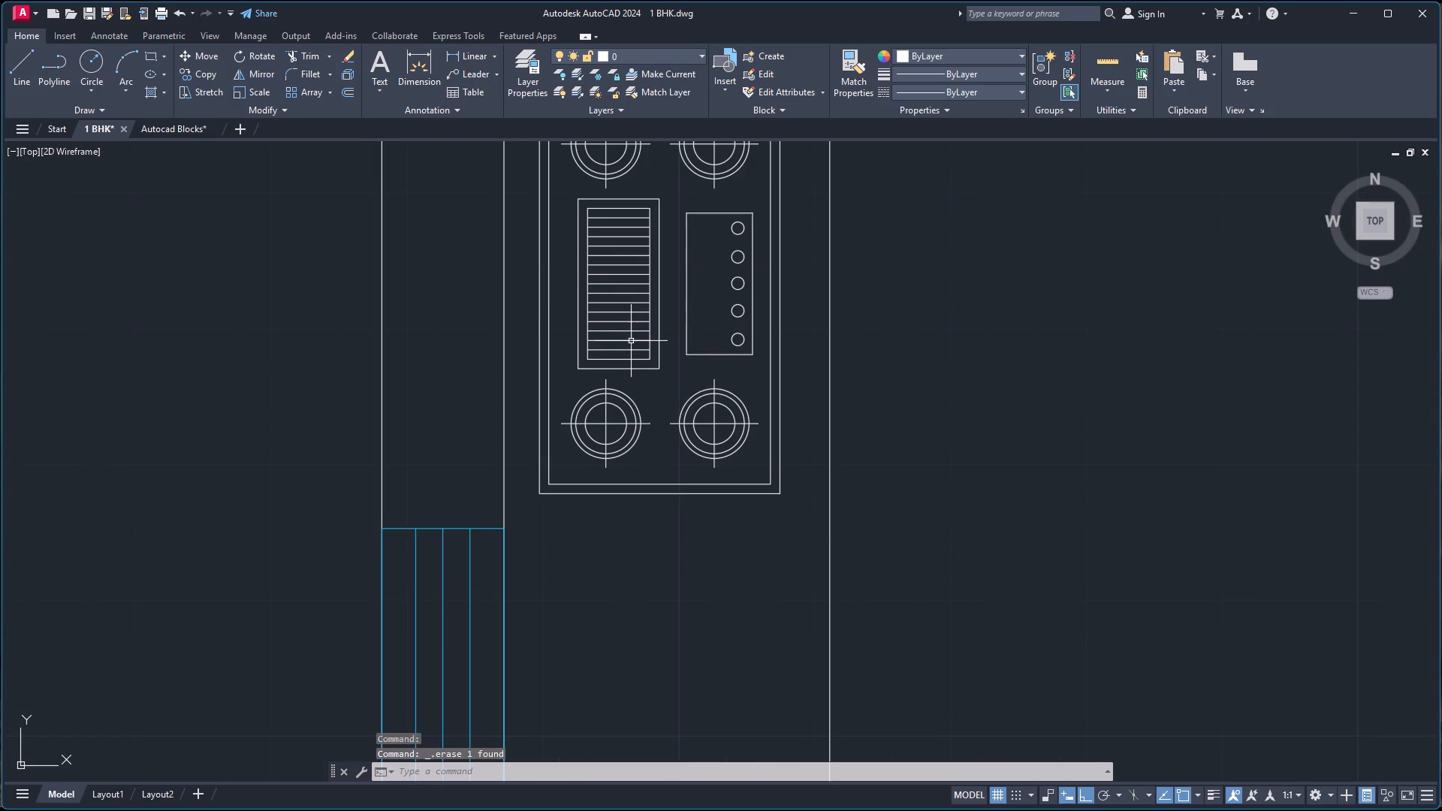
Group all the remaining cooktop objects into one unnamed group.
{"action": "scroll", "coordinate": [609, 541], "scroll_direction": "down", "scroll_amount": 2}
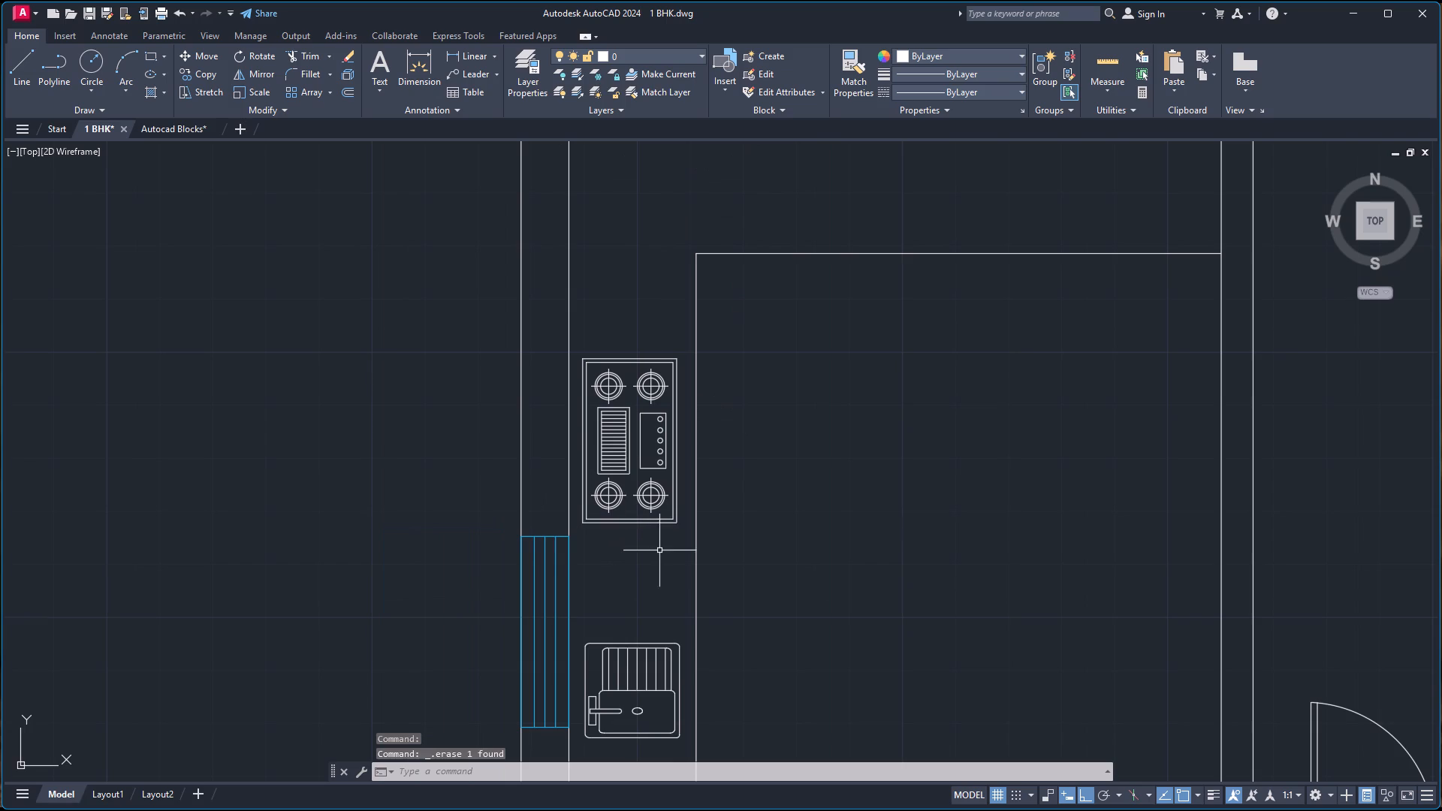
{"action": "left_click", "coordinate": [686, 536]}
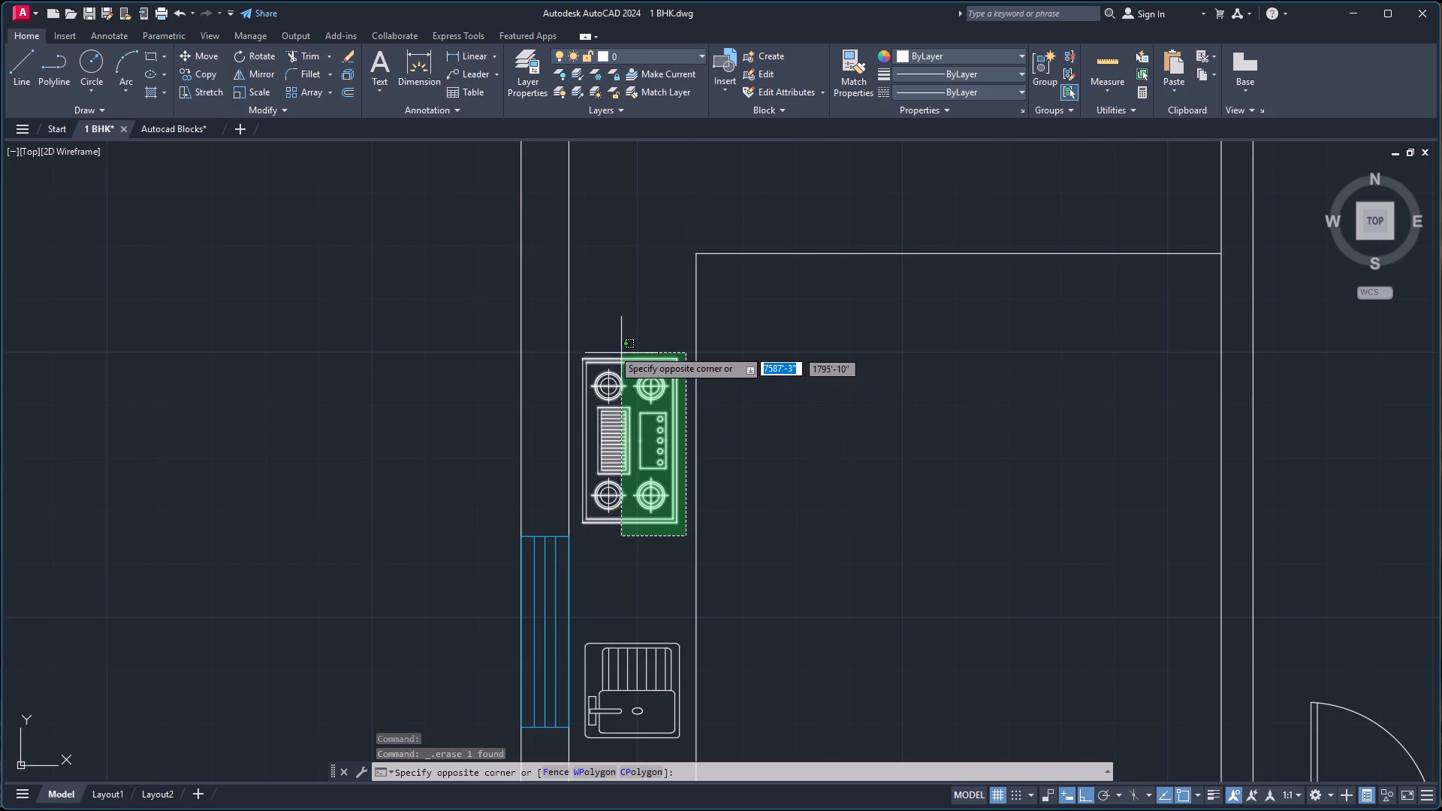
{"action": "left_click", "coordinate": [578, 356]}
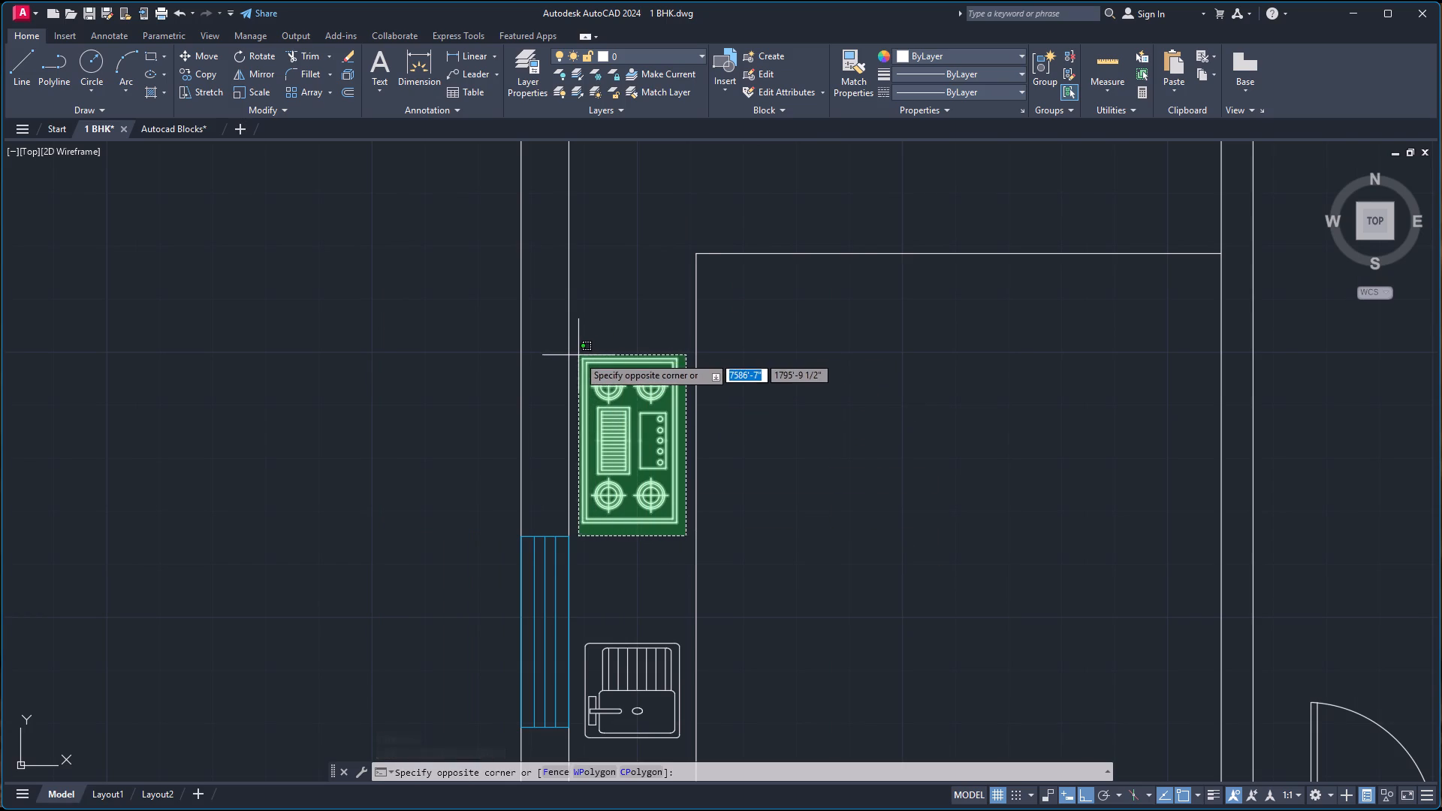
{"action": "key", "text": "g"}
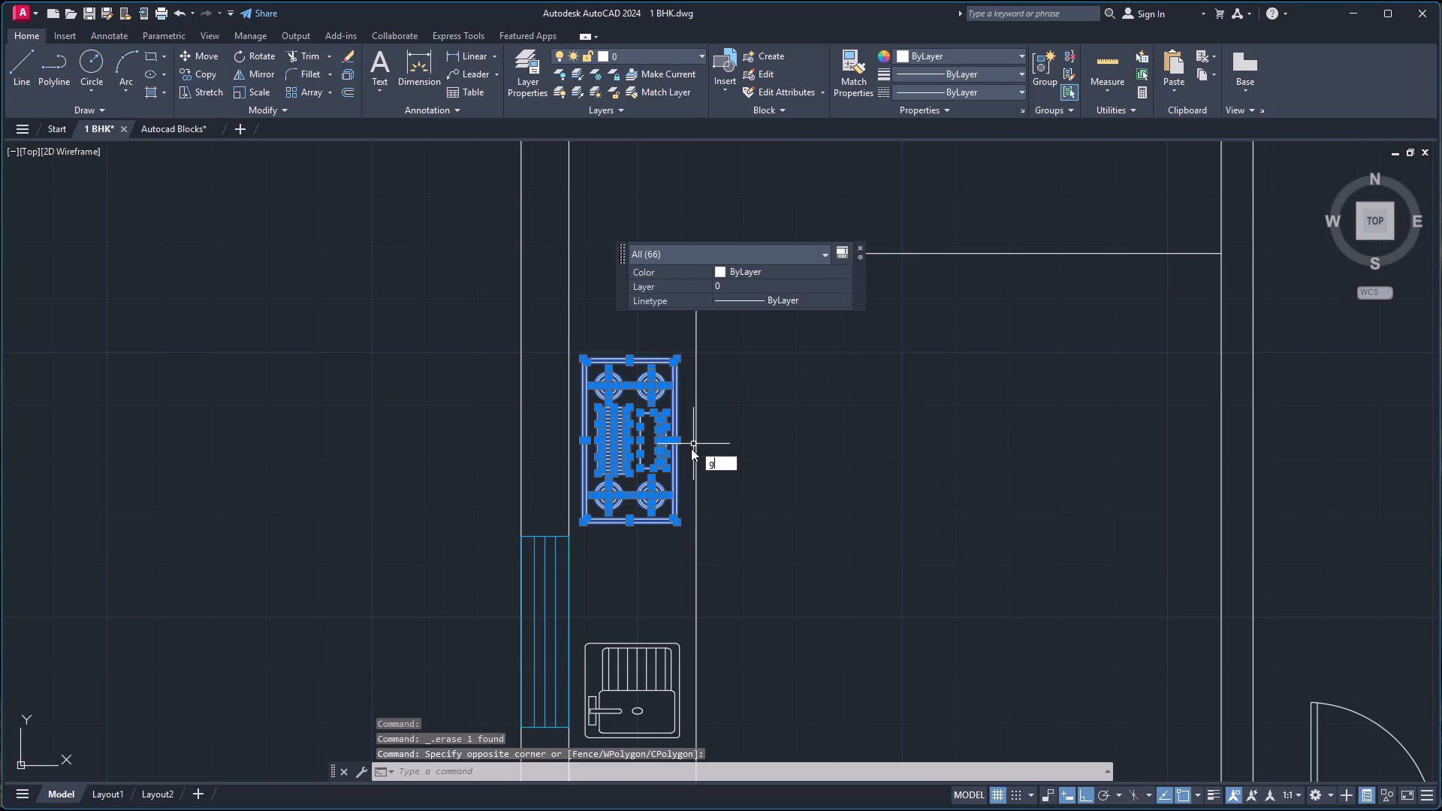
{"action": "key", "text": "Return"}
Create a new layer named Doors with index colour 34.
{"action": "scroll", "coordinate": [757, 571], "scroll_direction": "down", "scroll_amount": 4}
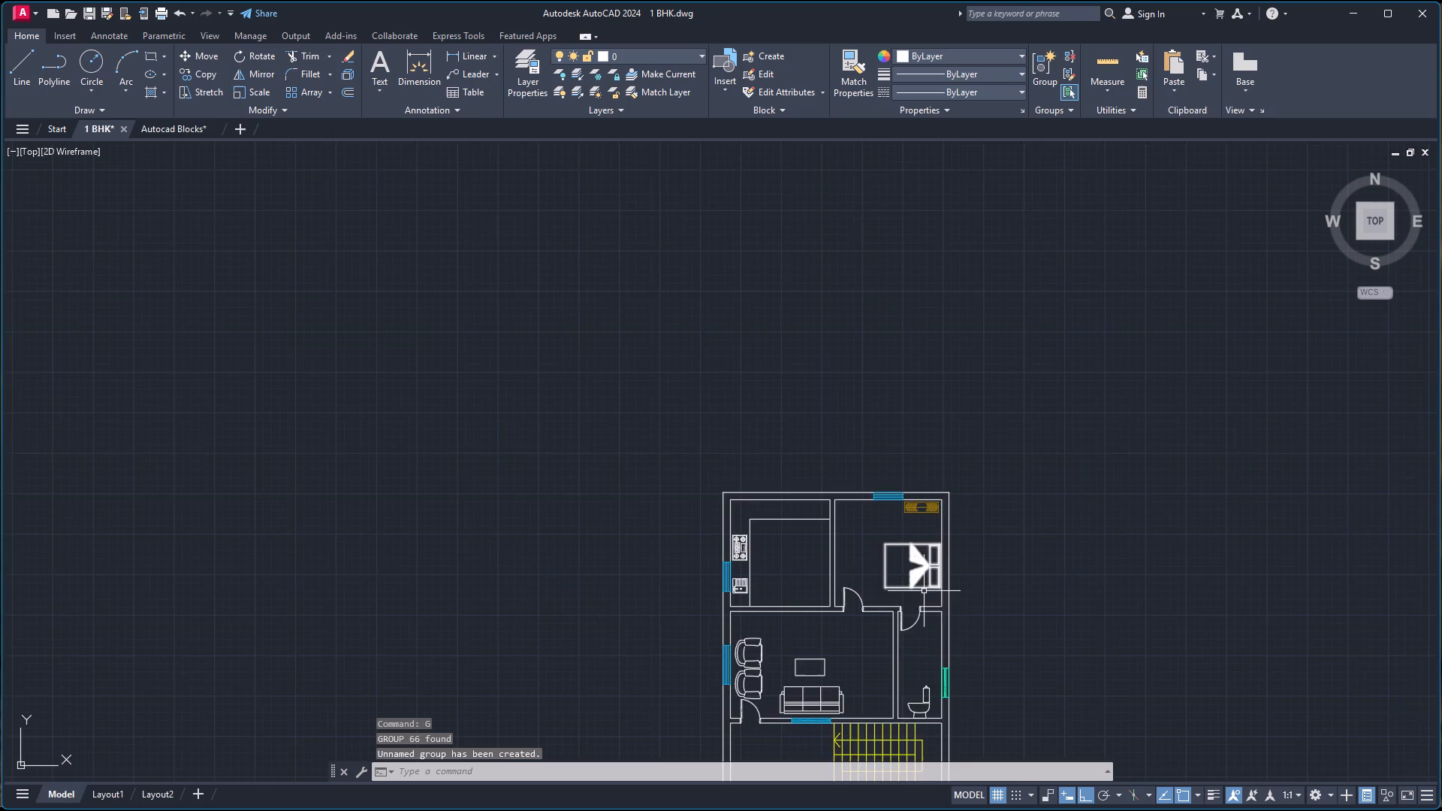
{"action": "scroll", "coordinate": [928, 595], "scroll_direction": "down", "scroll_amount": 1}
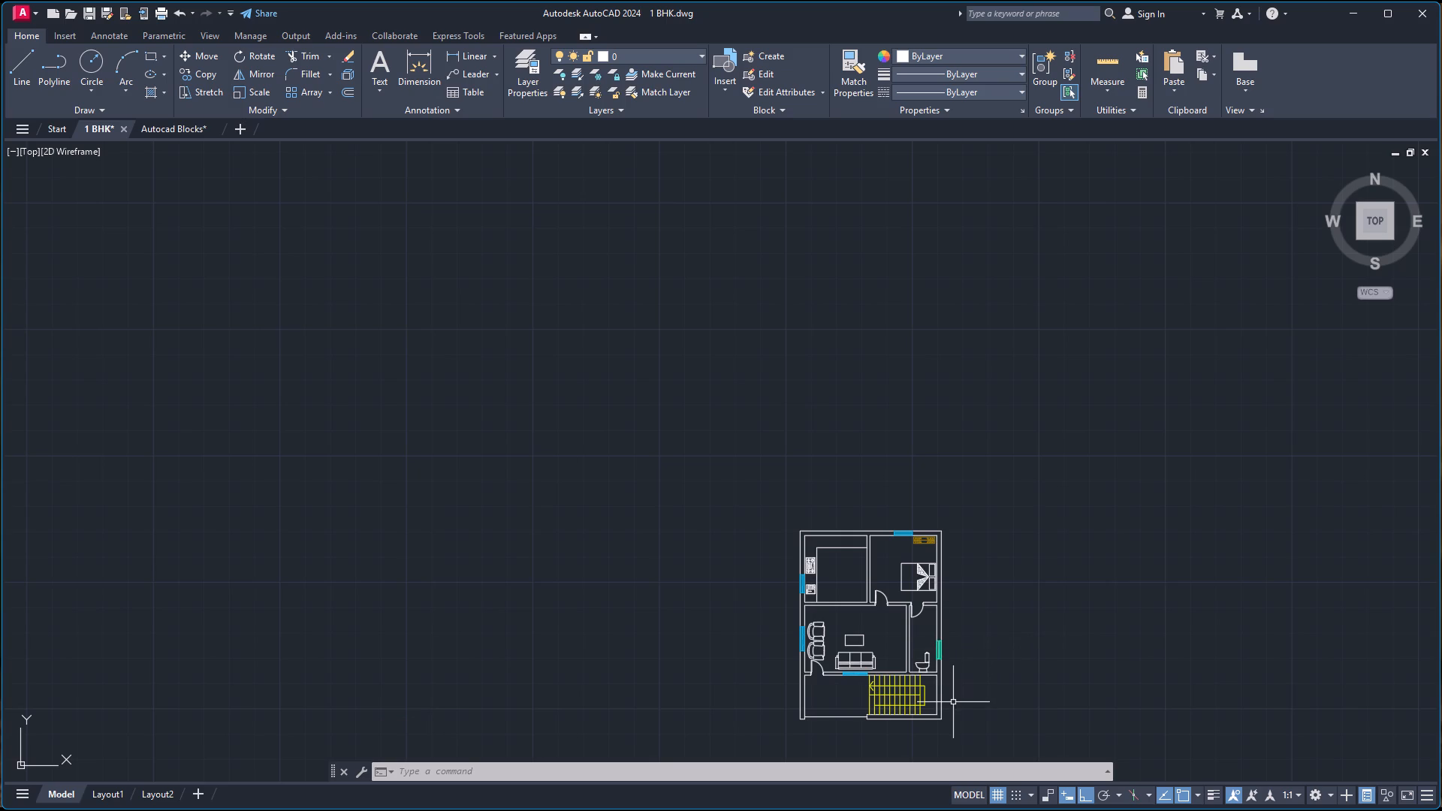
{"action": "scroll", "coordinate": [953, 702], "scroll_direction": "up", "scroll_amount": 2}
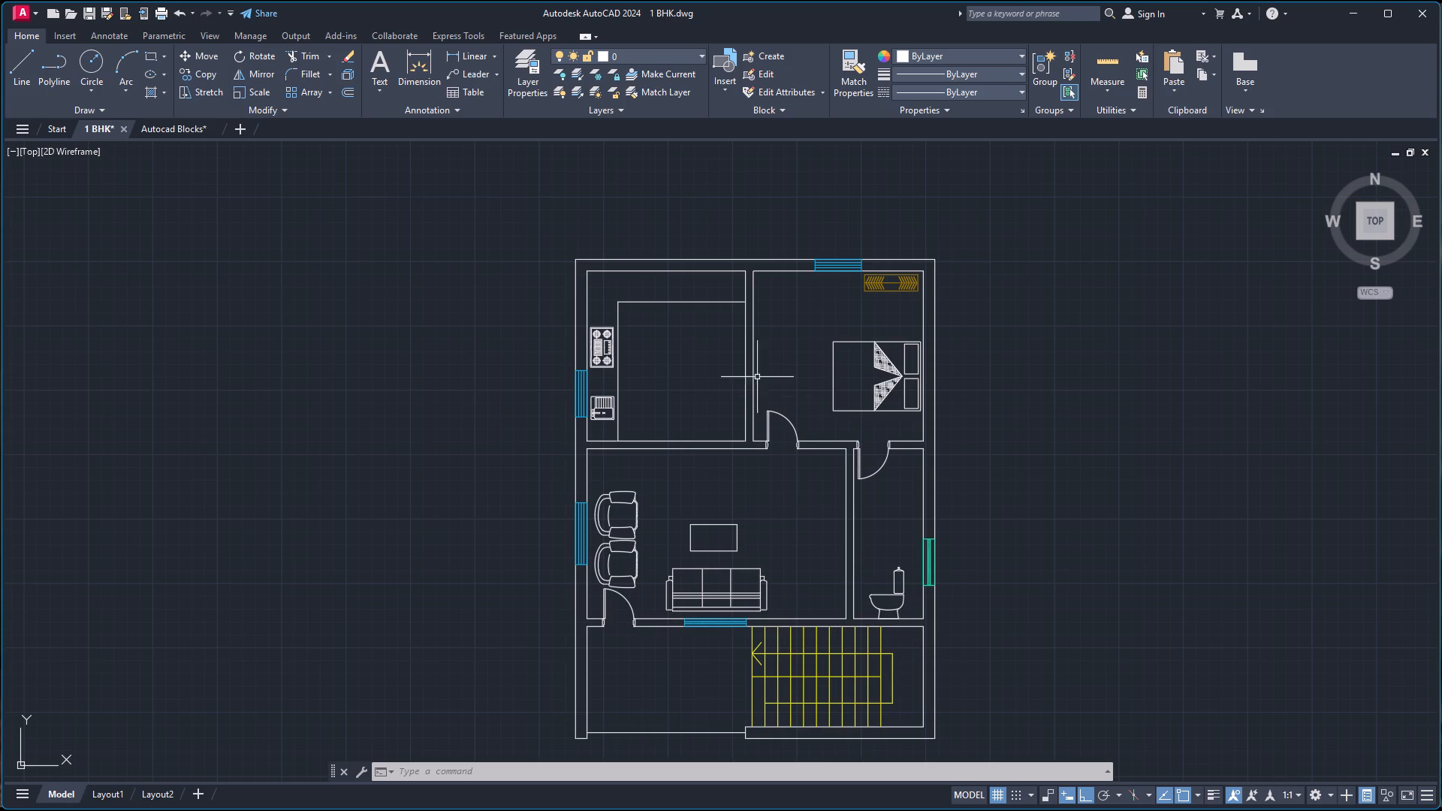
{"action": "left_click", "coordinate": [525, 69]}
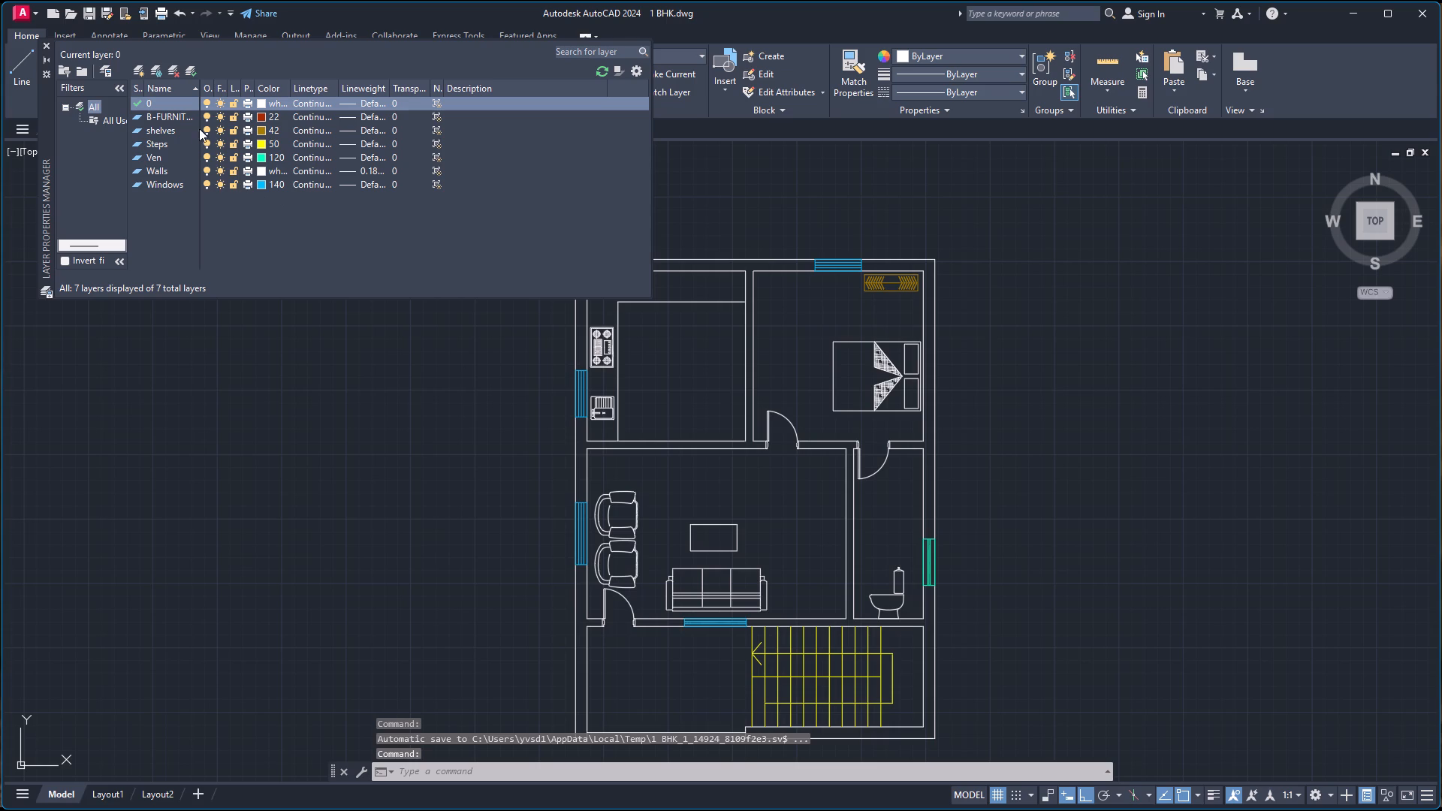
{"action": "left_click", "coordinate": [142, 68]}
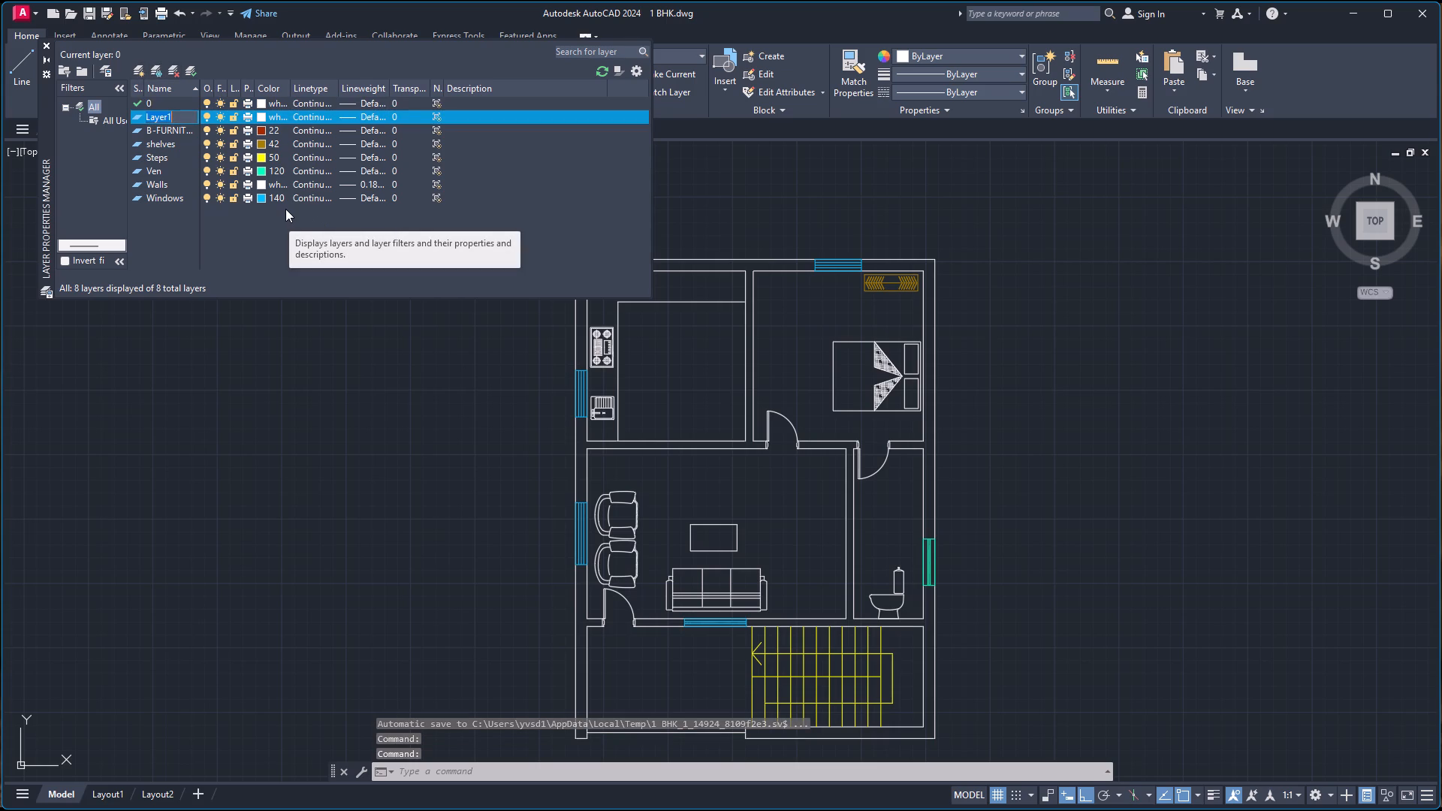
{"action": "key", "text": "shift+d"}
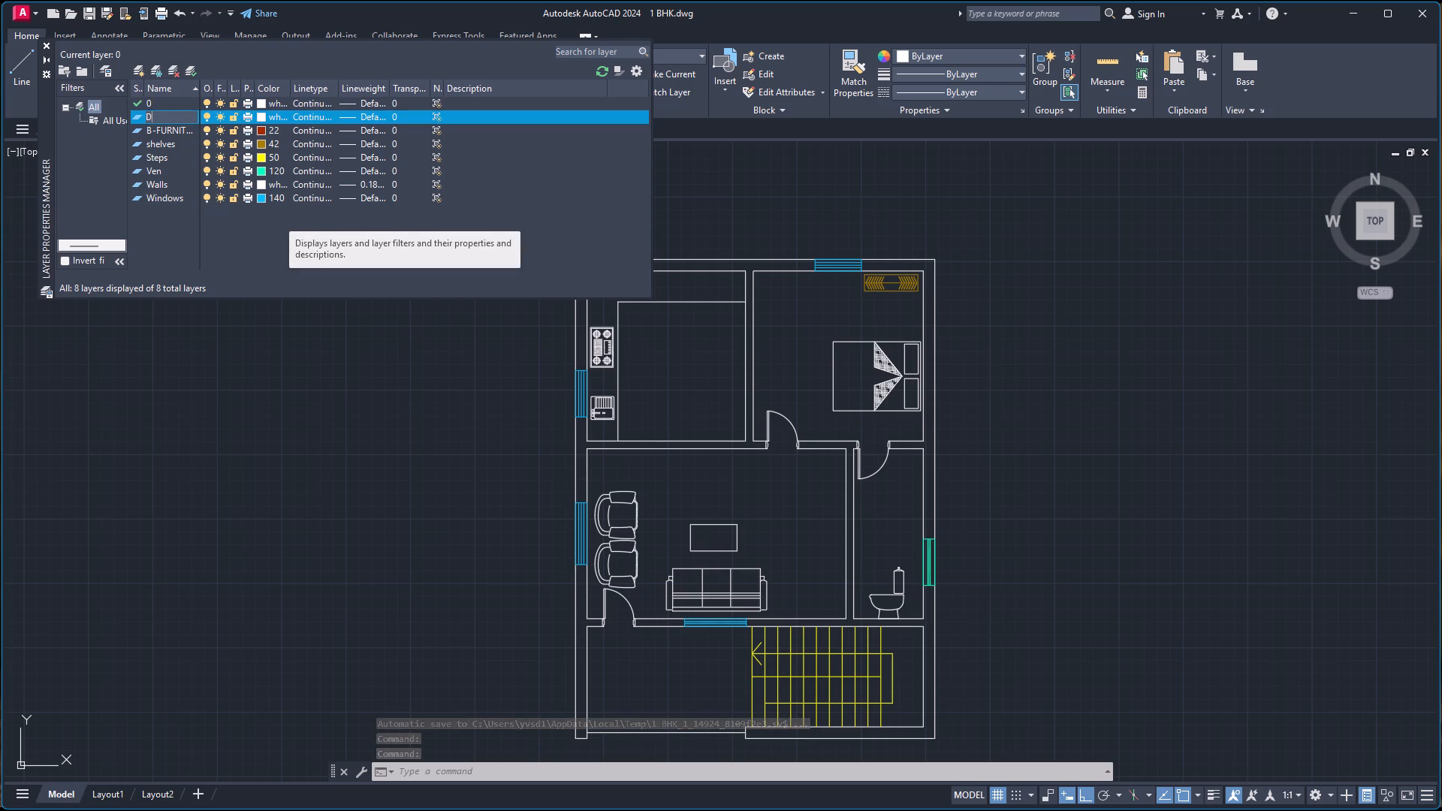
{"action": "type", "text": "oors"}
{"action": "key", "text": "Return"}
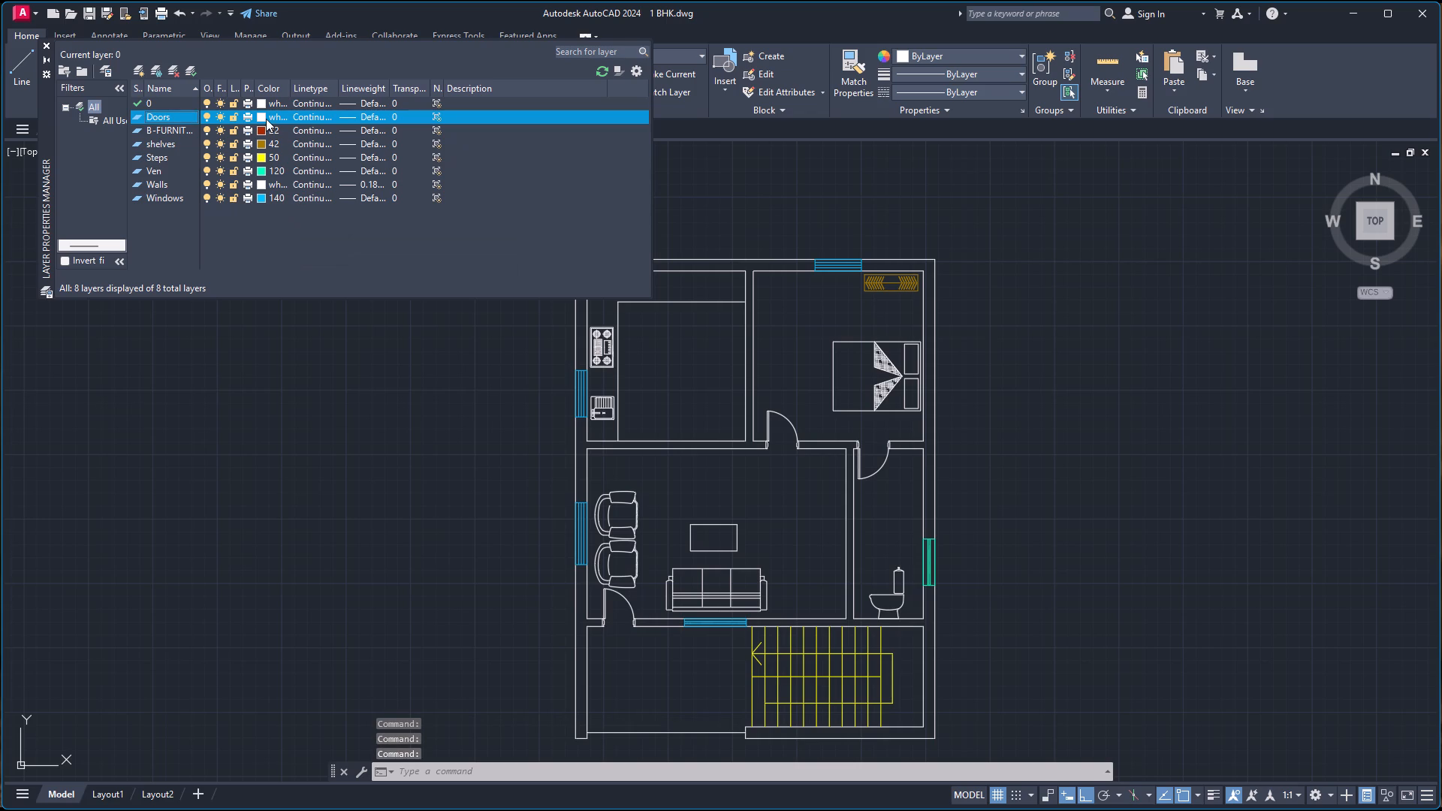
{"action": "left_click", "coordinate": [262, 119]}
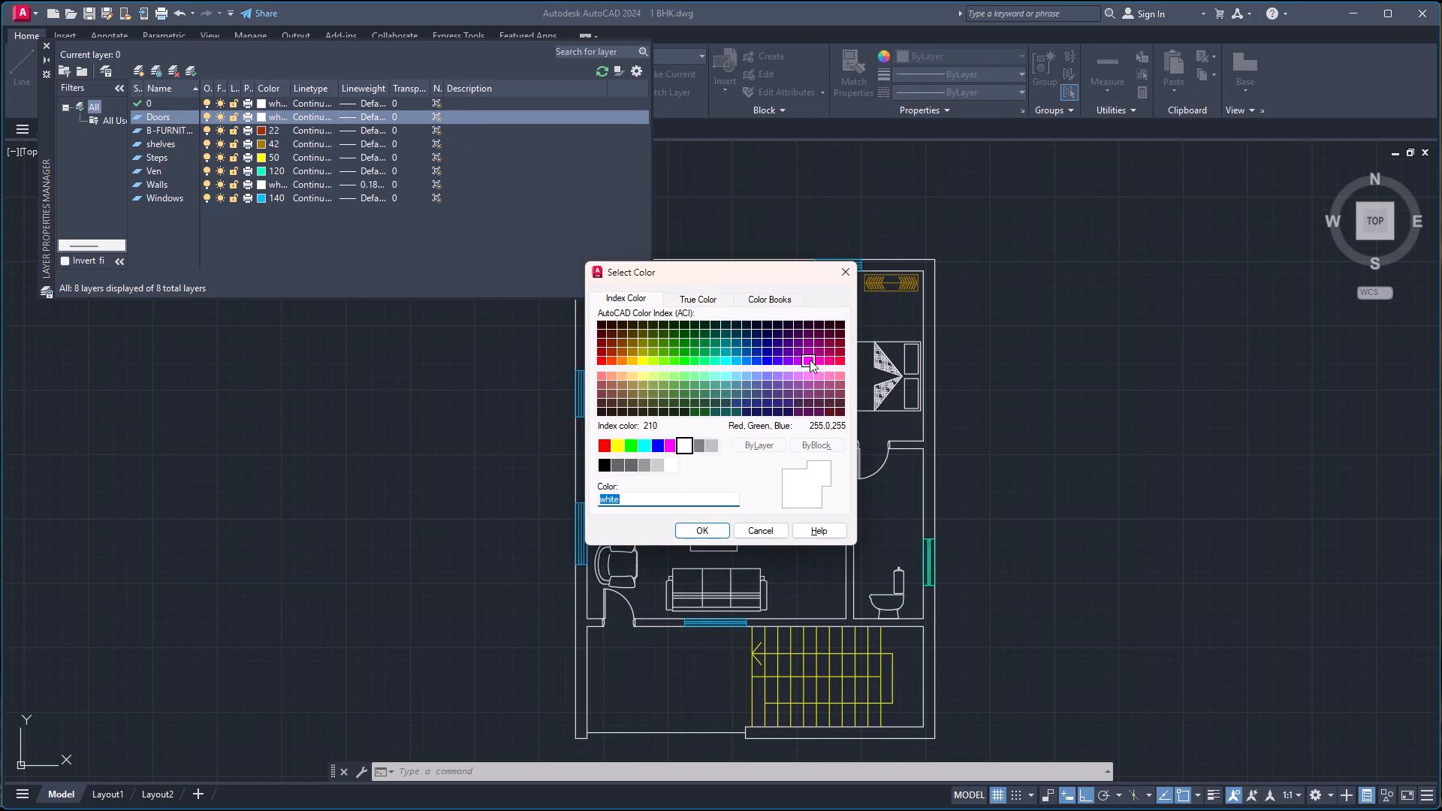
{"action": "left_click", "coordinate": [622, 343]}
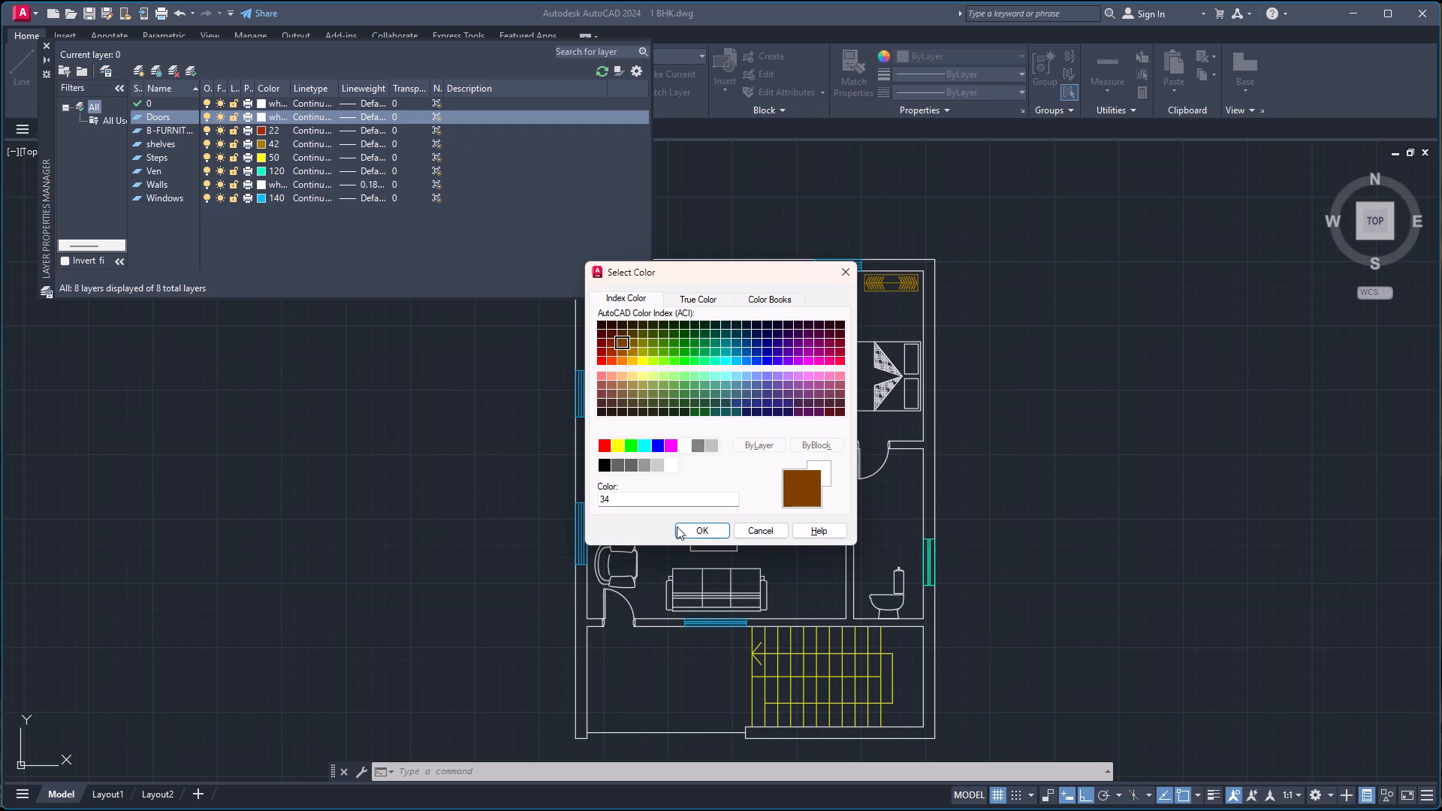
{"action": "left_click", "coordinate": [701, 532]}
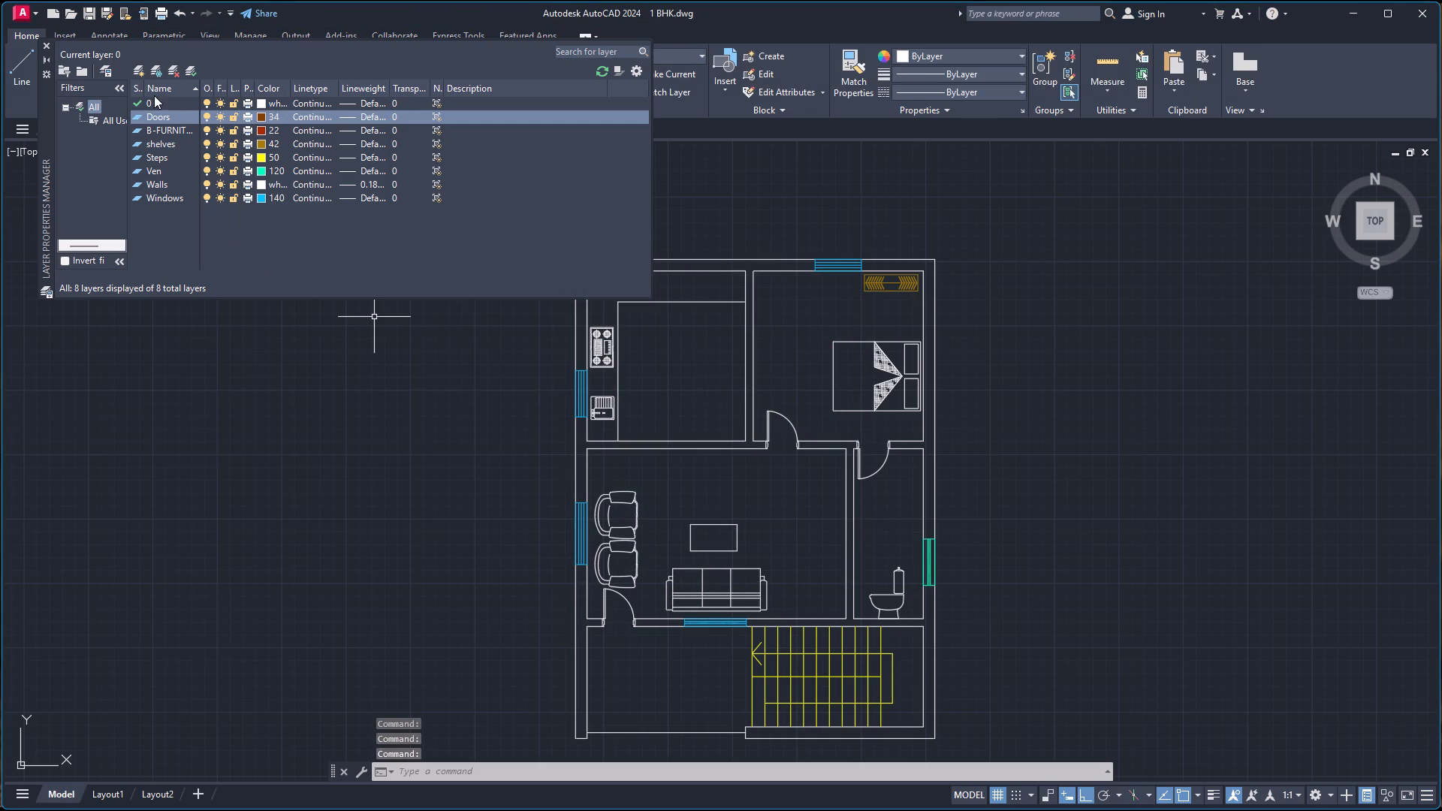
{"action": "left_click", "coordinate": [45, 44]}
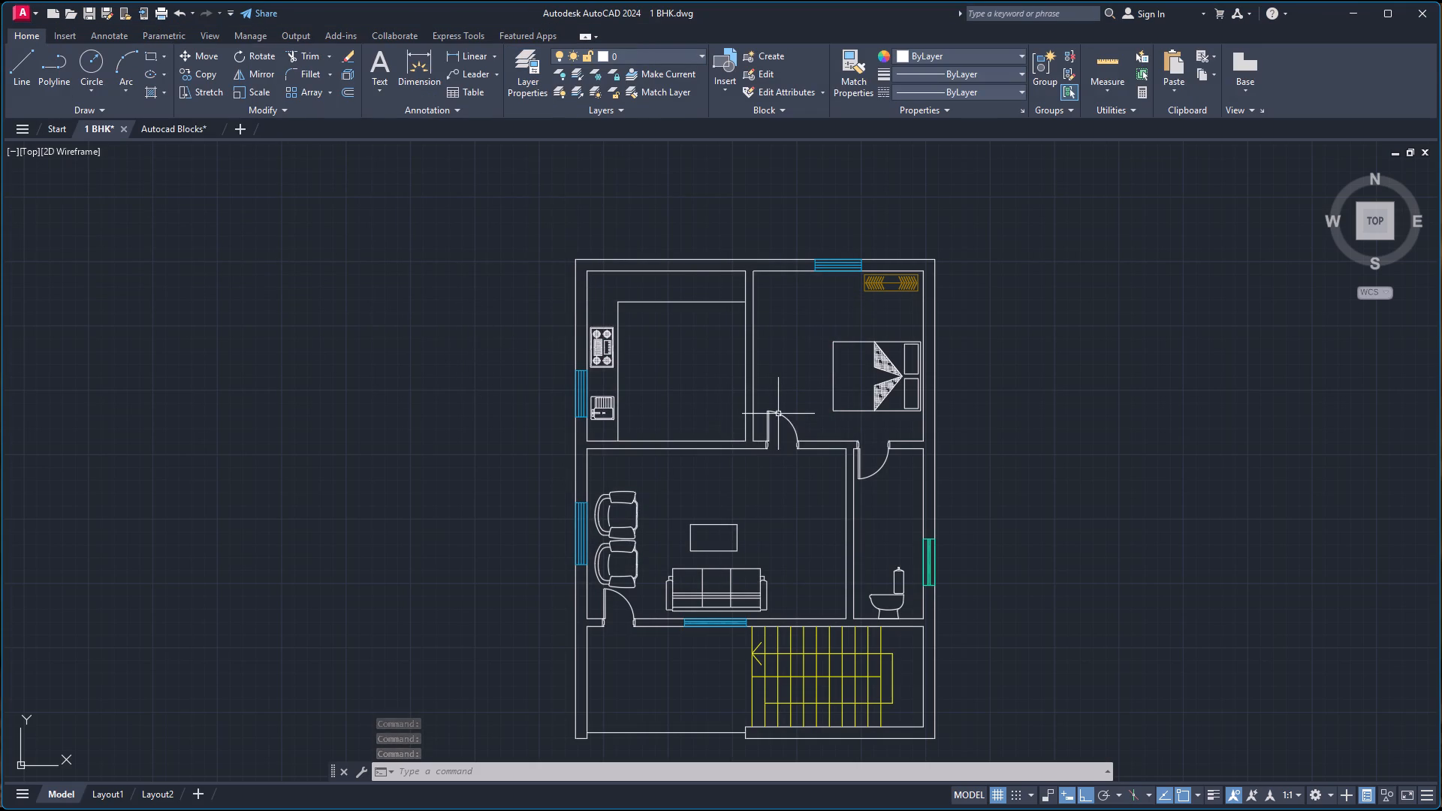
Assign the three door blocks at the bedroom, bathroom and living room entrances to the Doors layer.
{"action": "left_click", "coordinate": [778, 412]}
{"action": "left_click", "coordinate": [877, 472]}
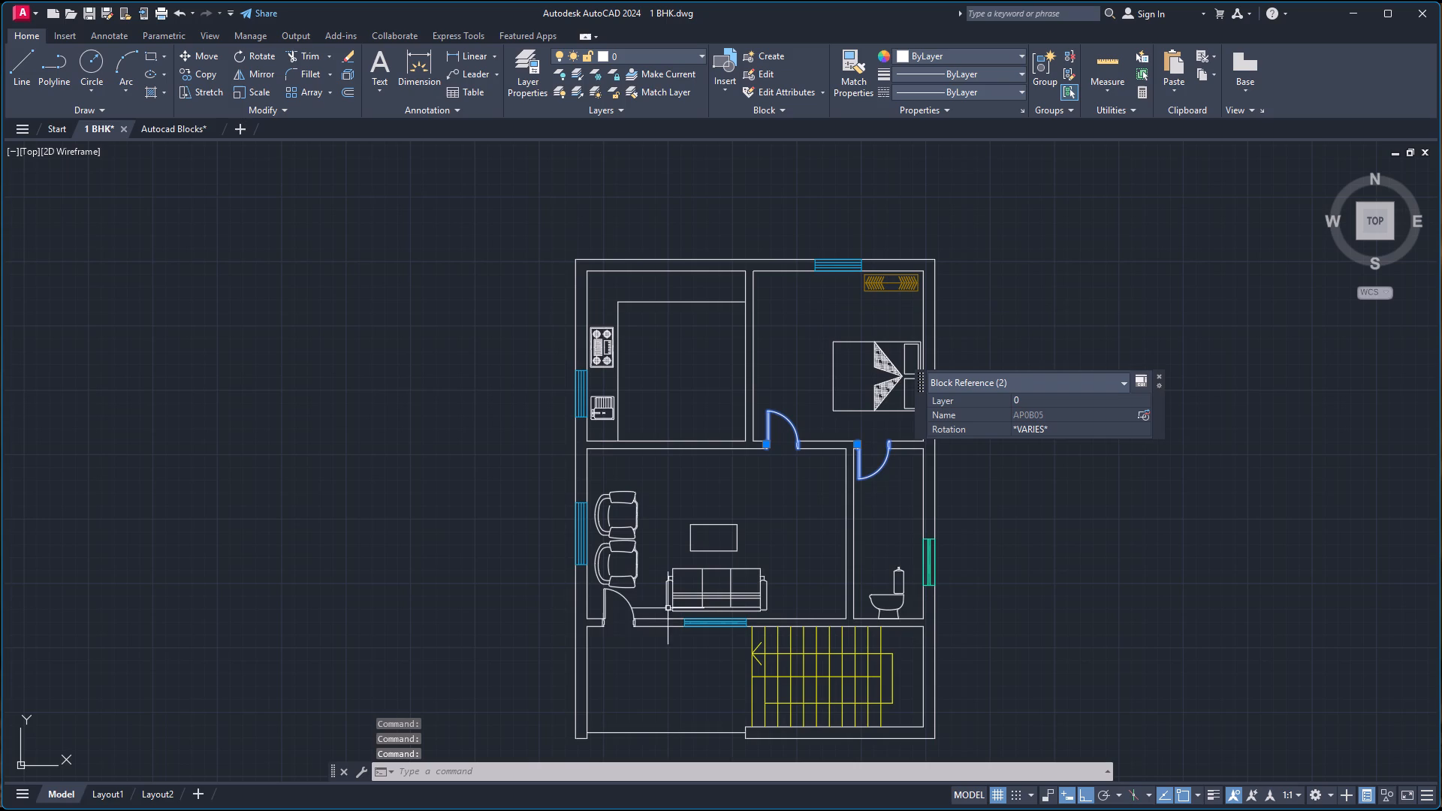
{"action": "left_click", "coordinate": [631, 604]}
{"action": "right_click", "coordinate": [631, 604]}
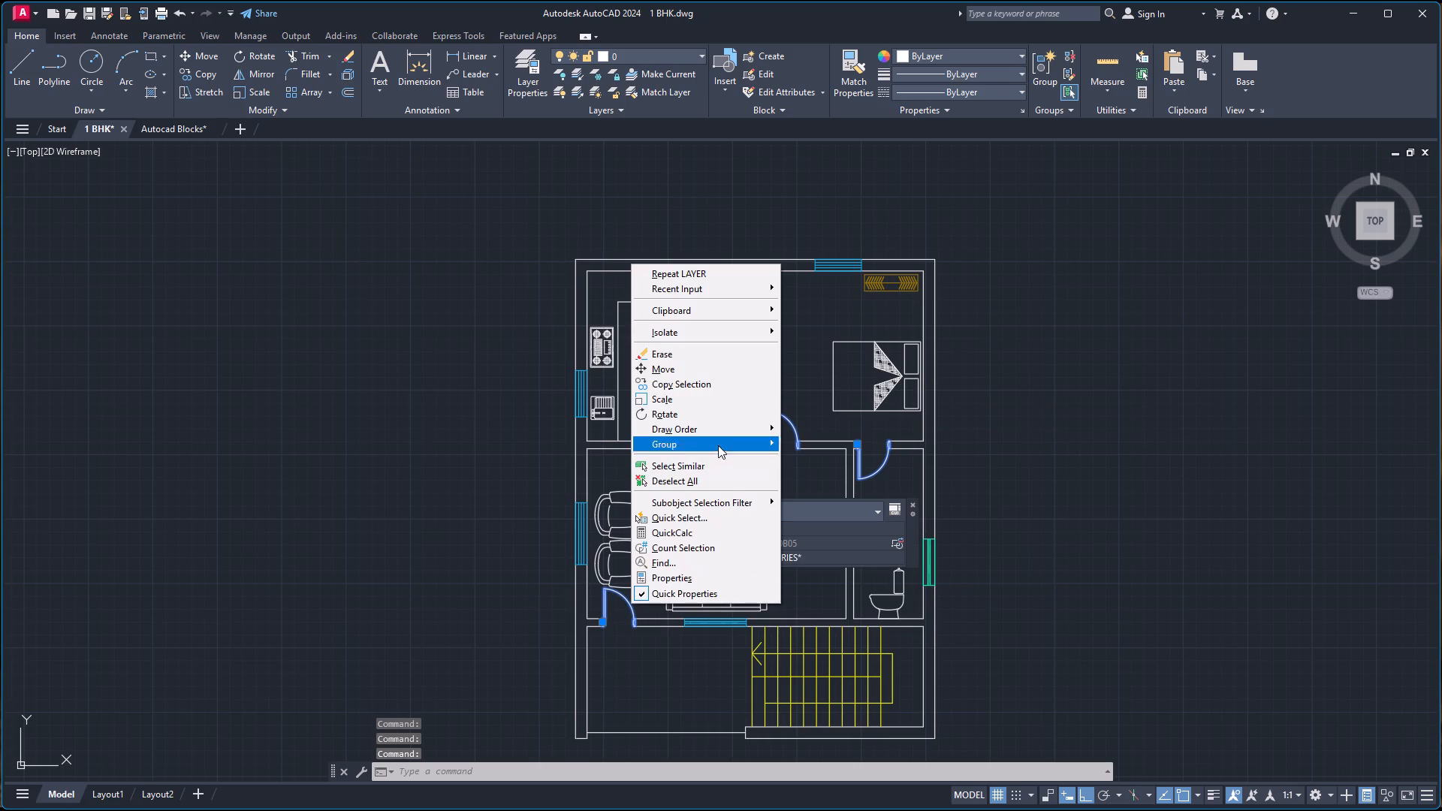
{"action": "left_click", "coordinate": [853, 522]}
{"action": "left_click", "coordinate": [852, 527]}
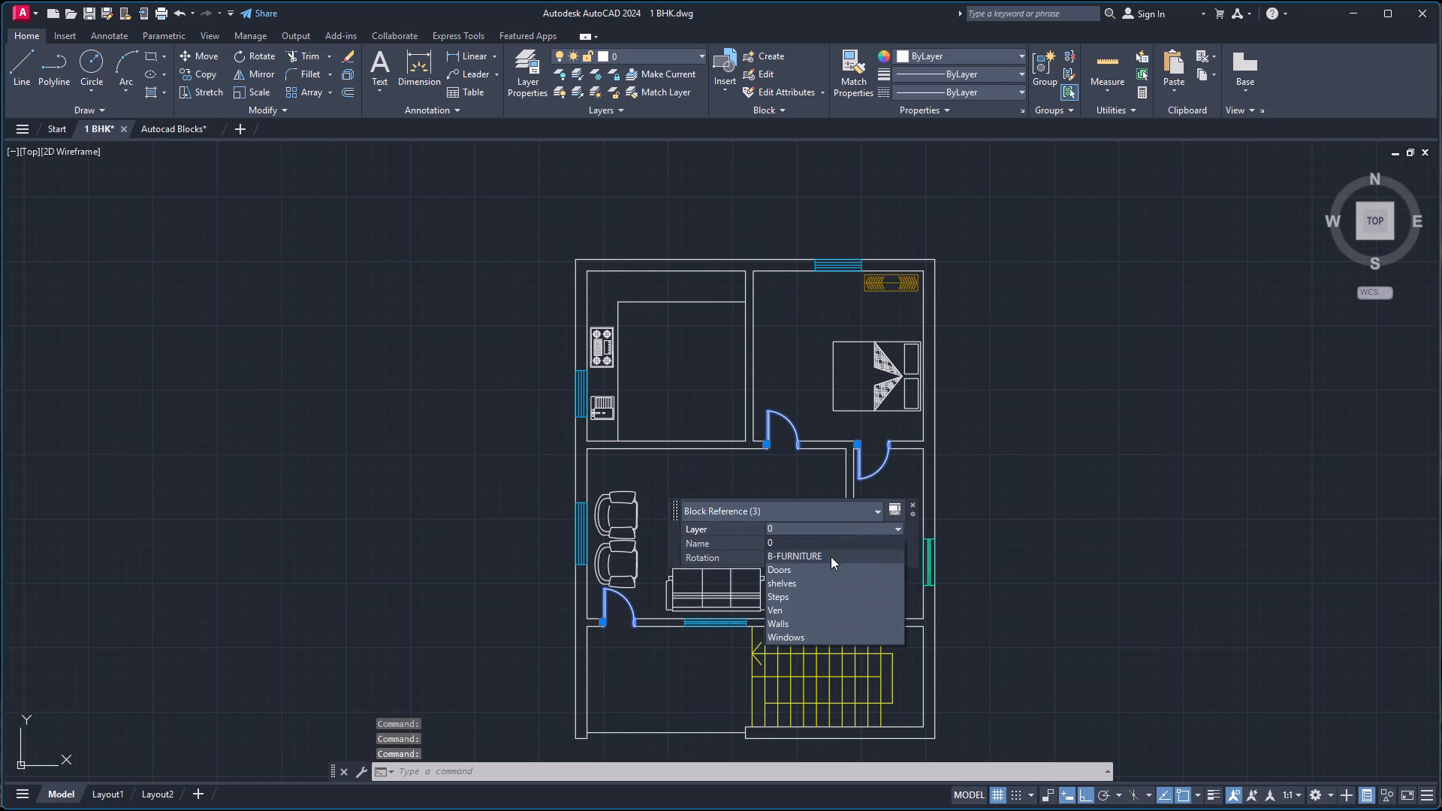
{"action": "left_click", "coordinate": [811, 570]}
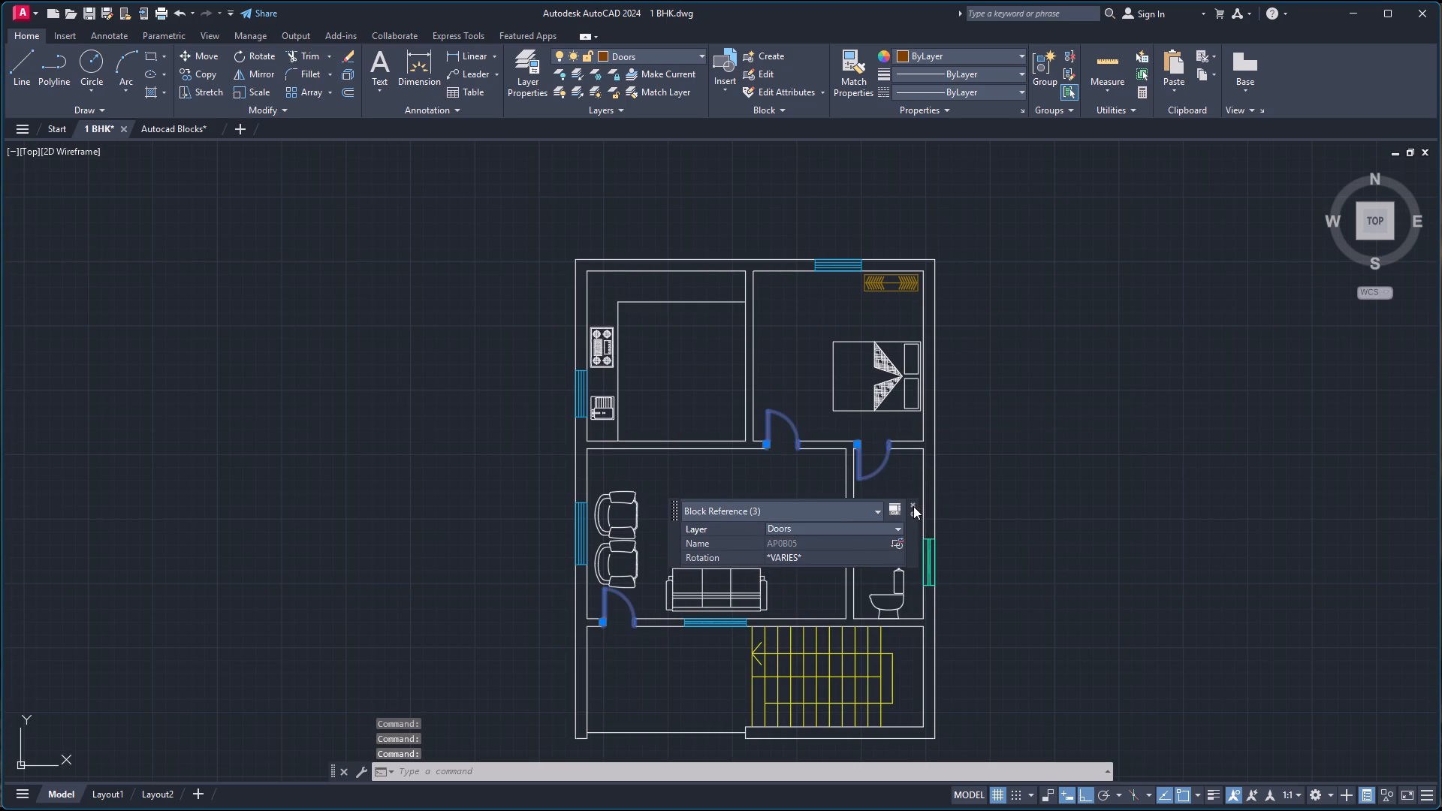
{"action": "left_click", "coordinate": [913, 506]}
{"action": "key", "text": "Escape"}
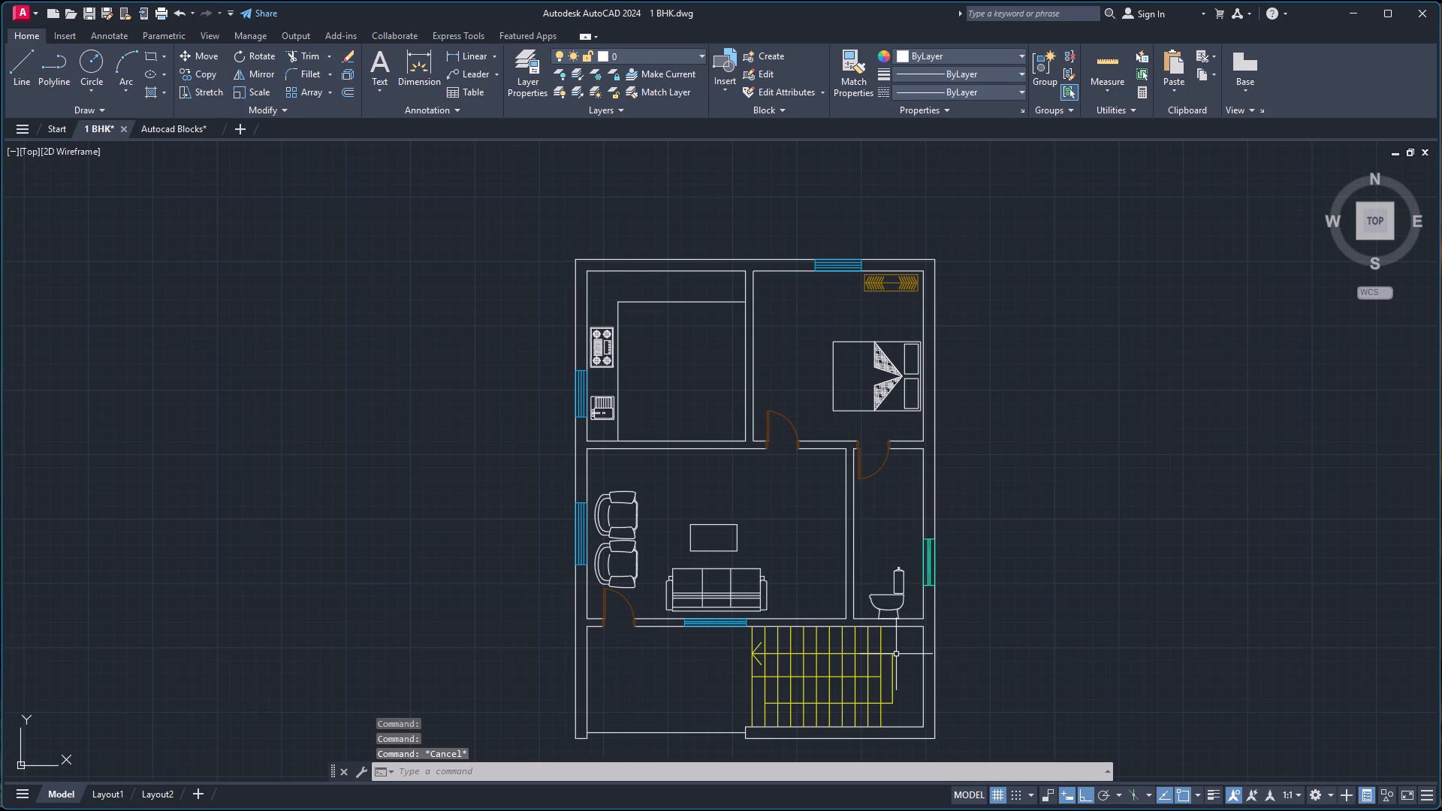
Draw two short lines across the wall between the kitchen and living room, marking both ends of an opening.
{"action": "scroll", "coordinate": [612, 364], "scroll_direction": "up", "scroll_amount": 1}
{"action": "key", "text": "l"}
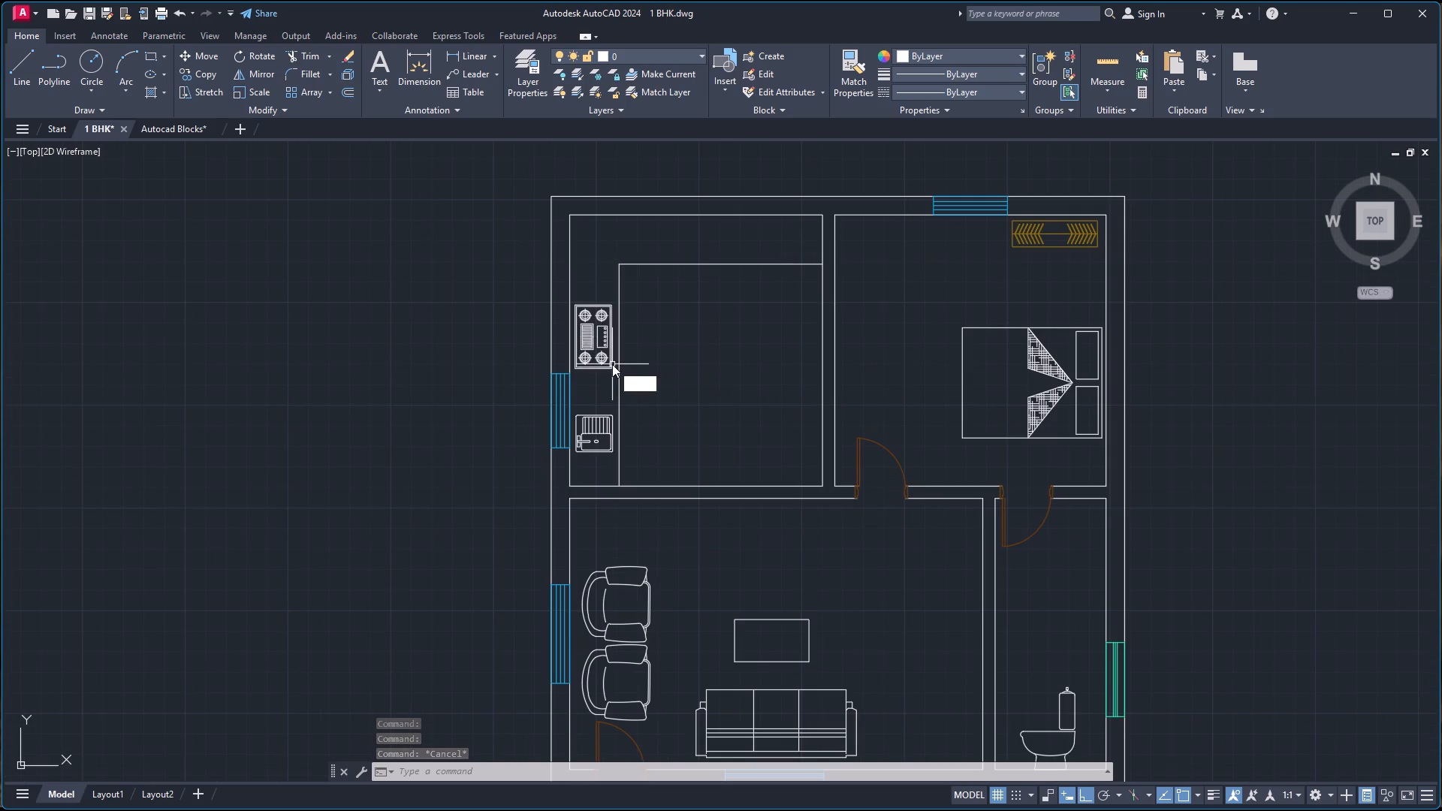
{"action": "key", "text": "Return"}
{"action": "scroll", "coordinate": [691, 498], "scroll_direction": "up", "scroll_amount": 2}
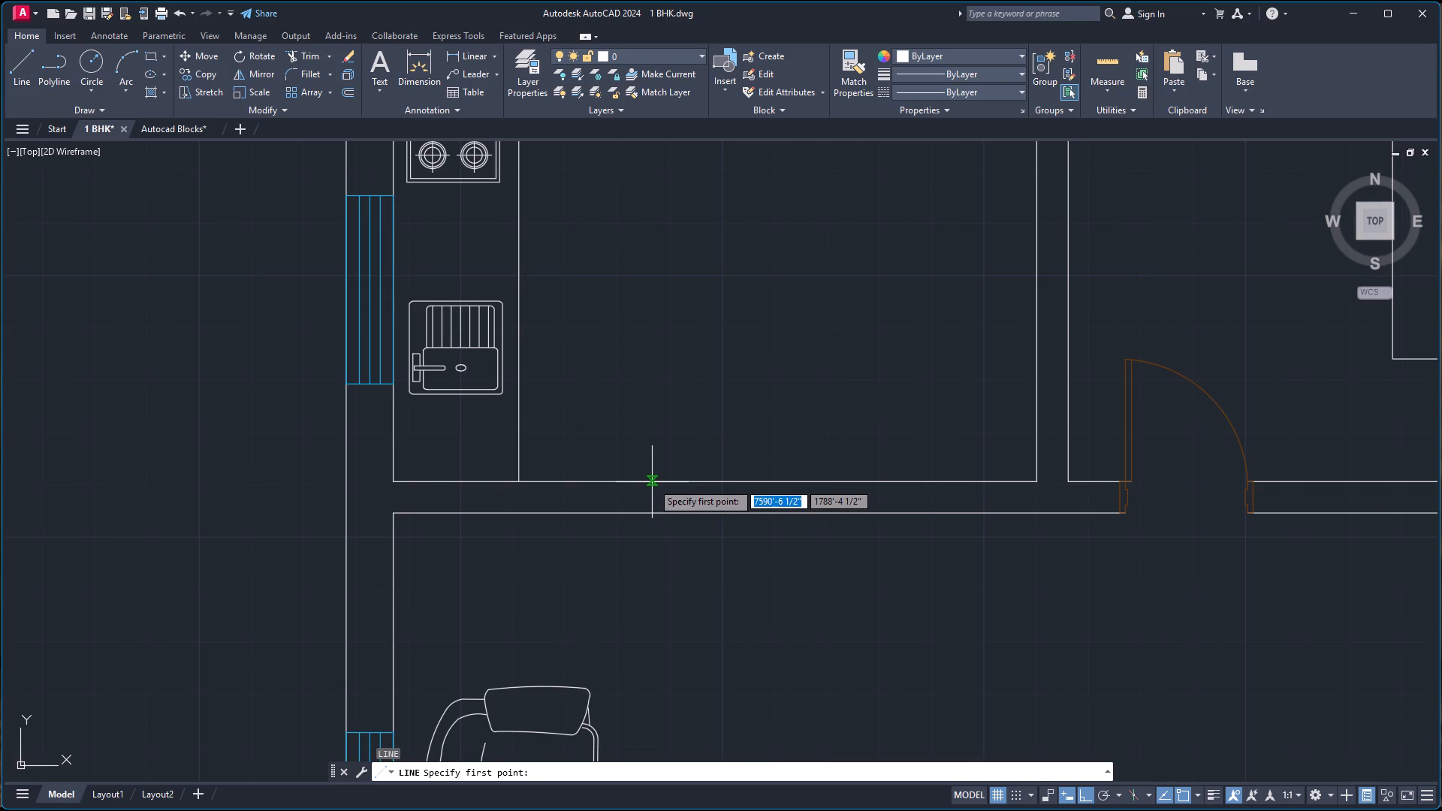
{"action": "left_click", "coordinate": [652, 482]}
{"action": "left_click", "coordinate": [653, 514]}
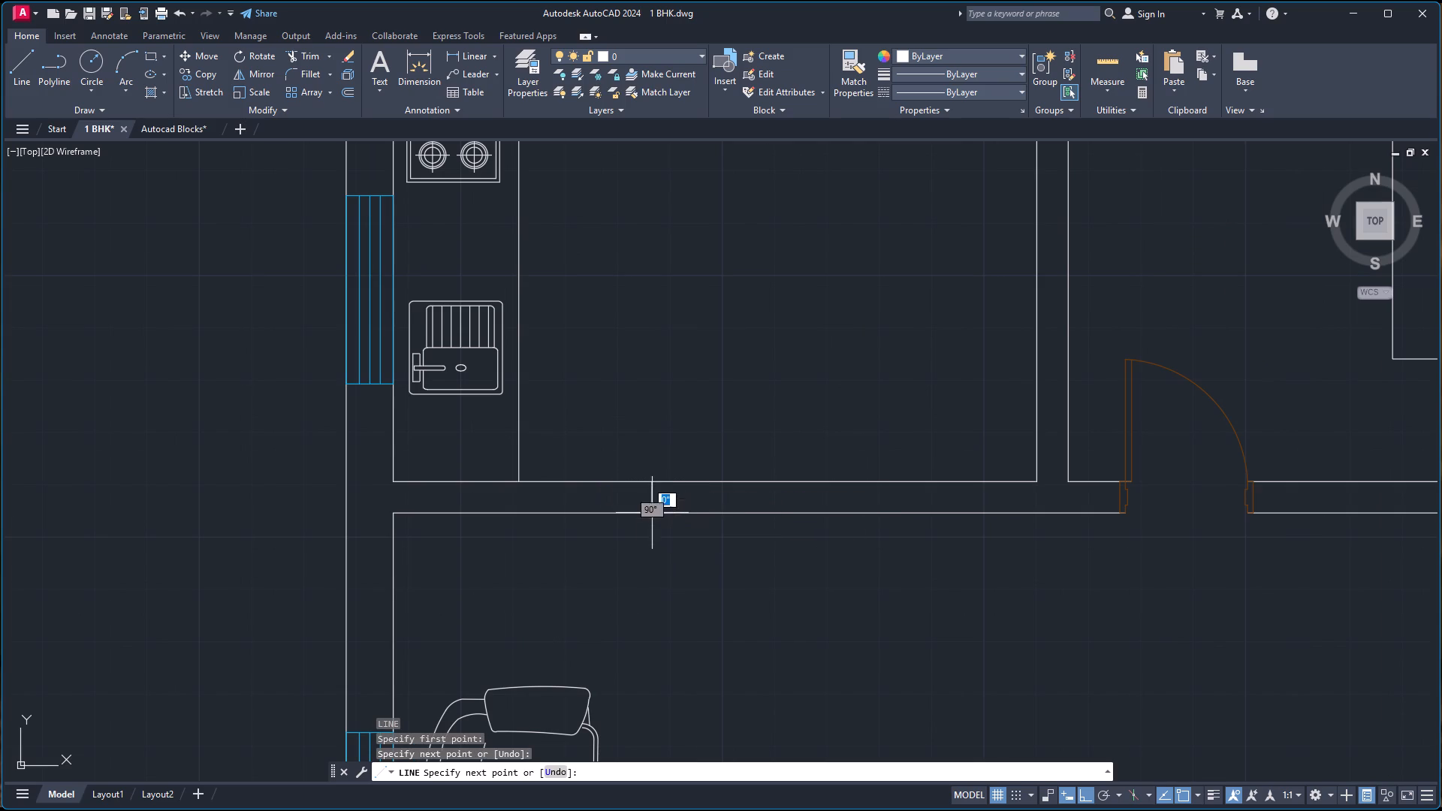
{"action": "key", "text": "space"}
{"action": "key", "text": "space"}
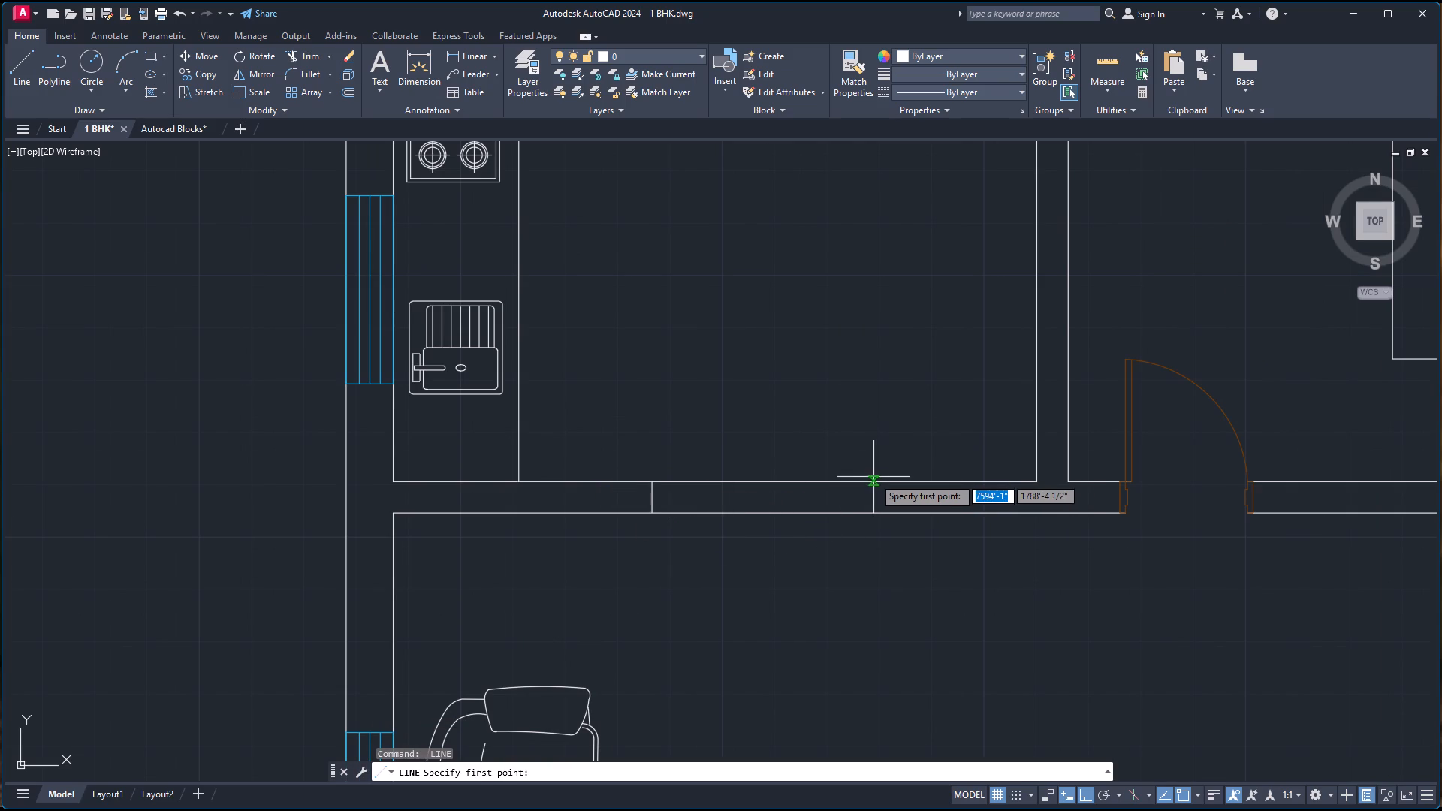
{"action": "left_click", "coordinate": [945, 483]}
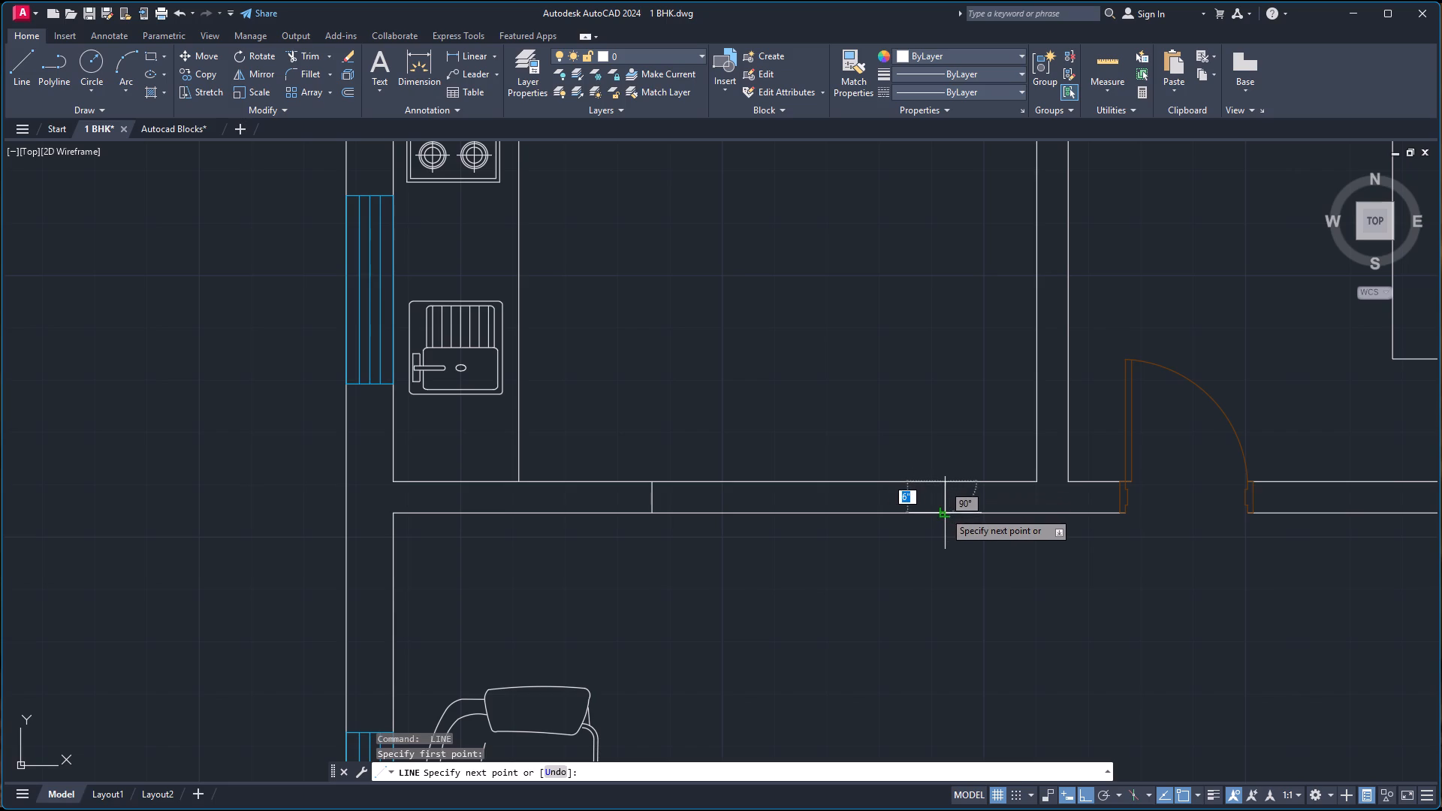
{"action": "left_click", "coordinate": [944, 511]}
{"action": "key", "text": "space"}
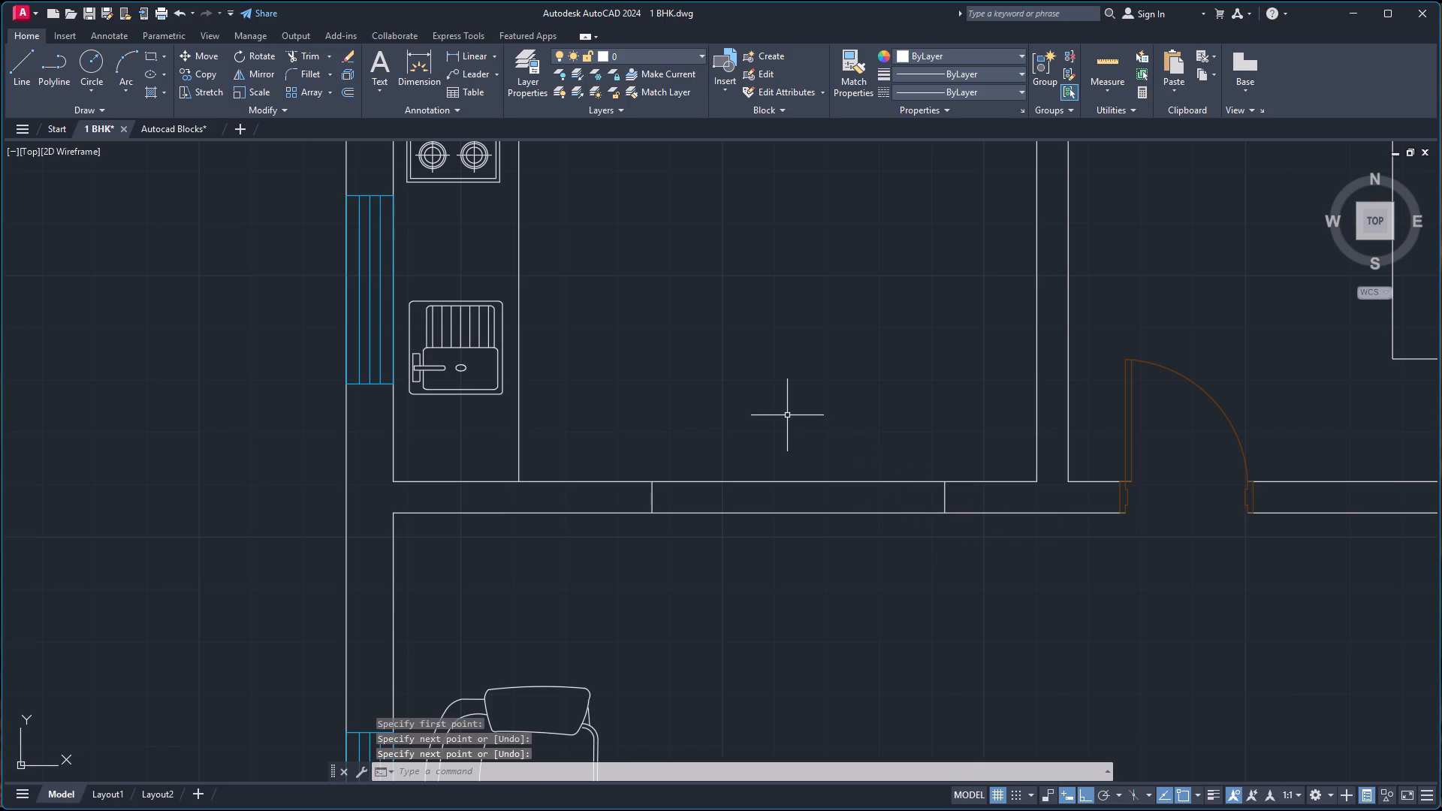
Trim both wall lines between the two marks to open the passage between the kitchen and living room.
{"action": "type", "text": "tr"}
{"action": "key", "text": "Return"}
{"action": "left_click", "coordinate": [787, 415]}
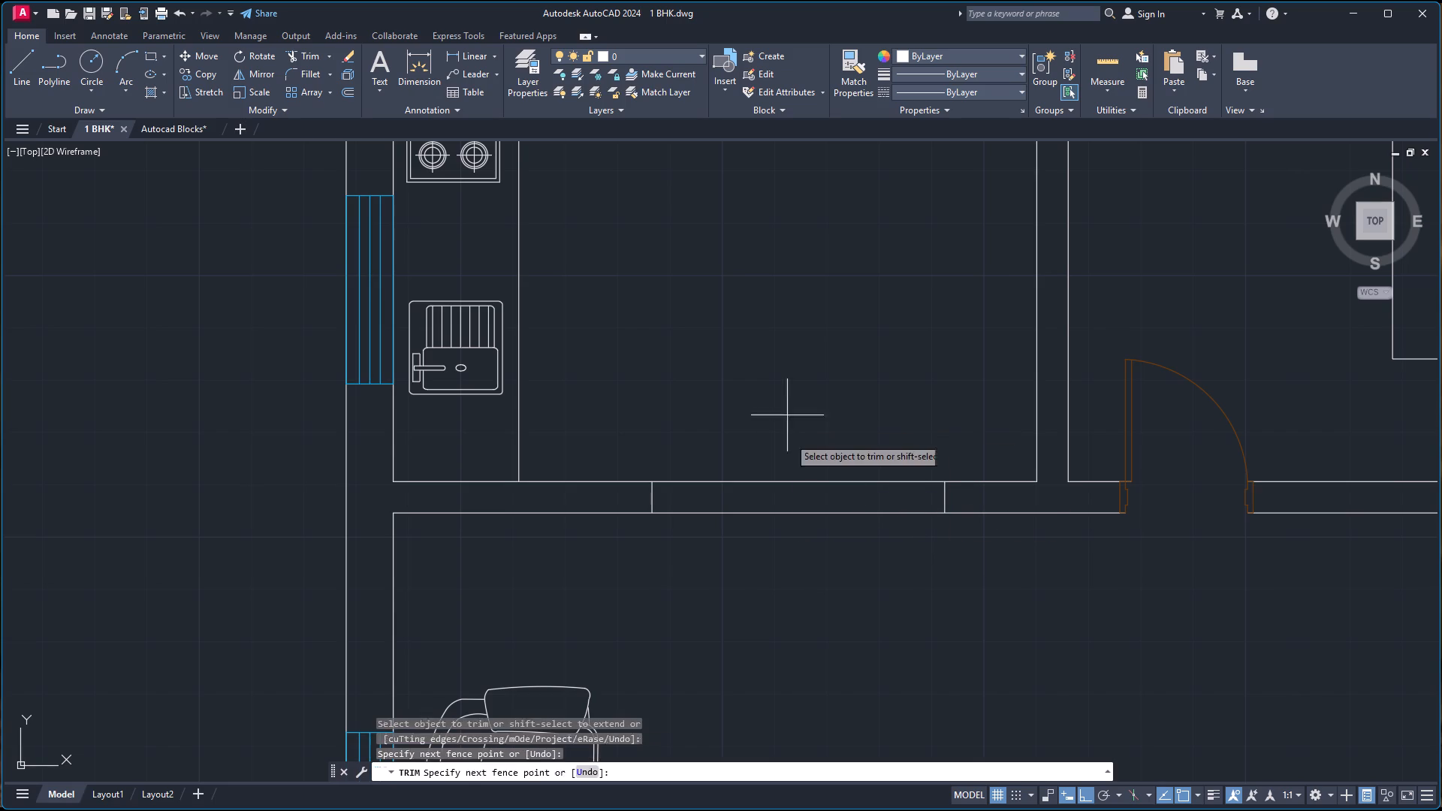
{"action": "left_click", "coordinate": [812, 611]}
{"action": "scroll", "coordinate": [815, 472], "scroll_direction": "down", "scroll_amount": 3}
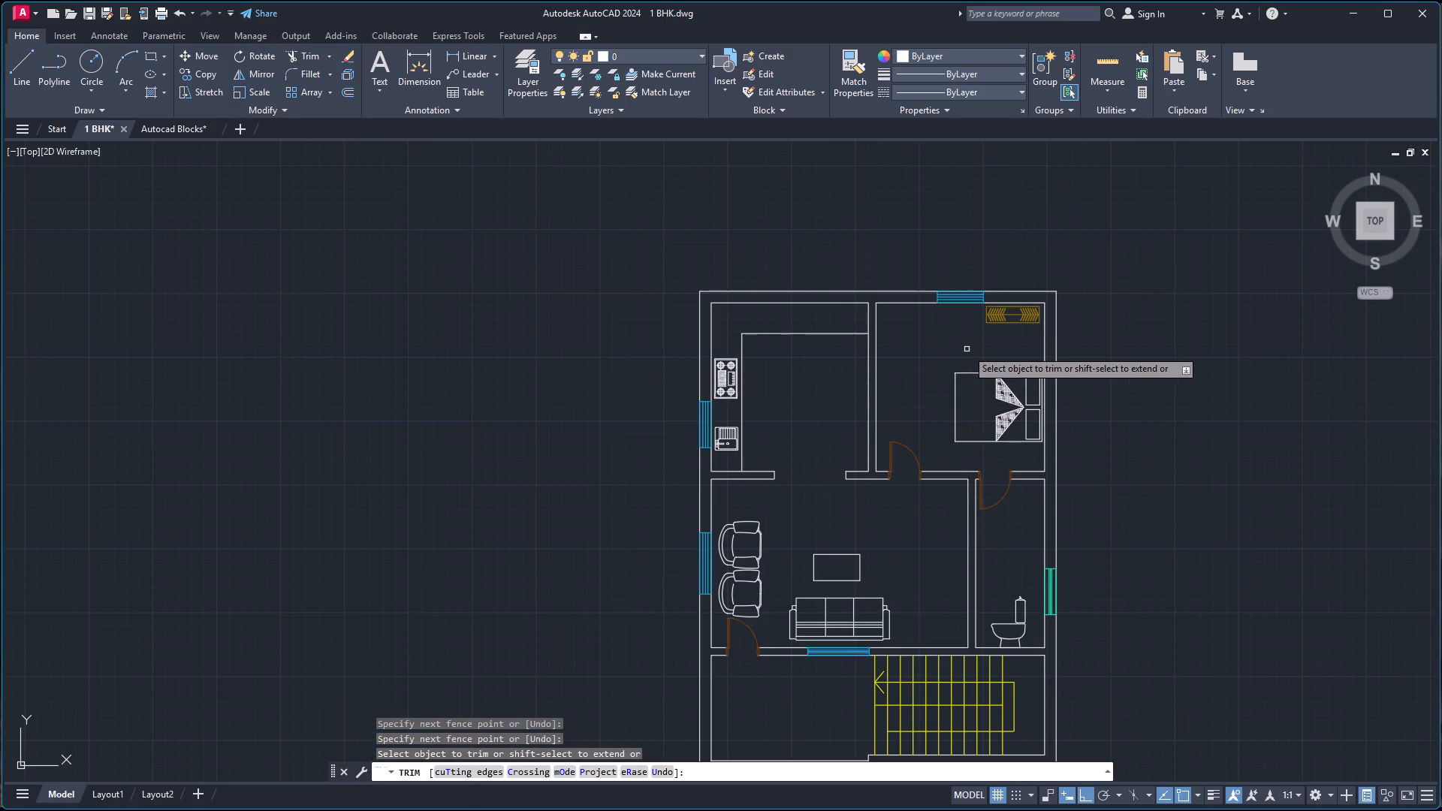
{"action": "scroll", "coordinate": [967, 349], "scroll_direction": "down", "scroll_amount": 1}
{"action": "scroll", "coordinate": [1075, 303], "scroll_direction": "up", "scroll_amount": 1}
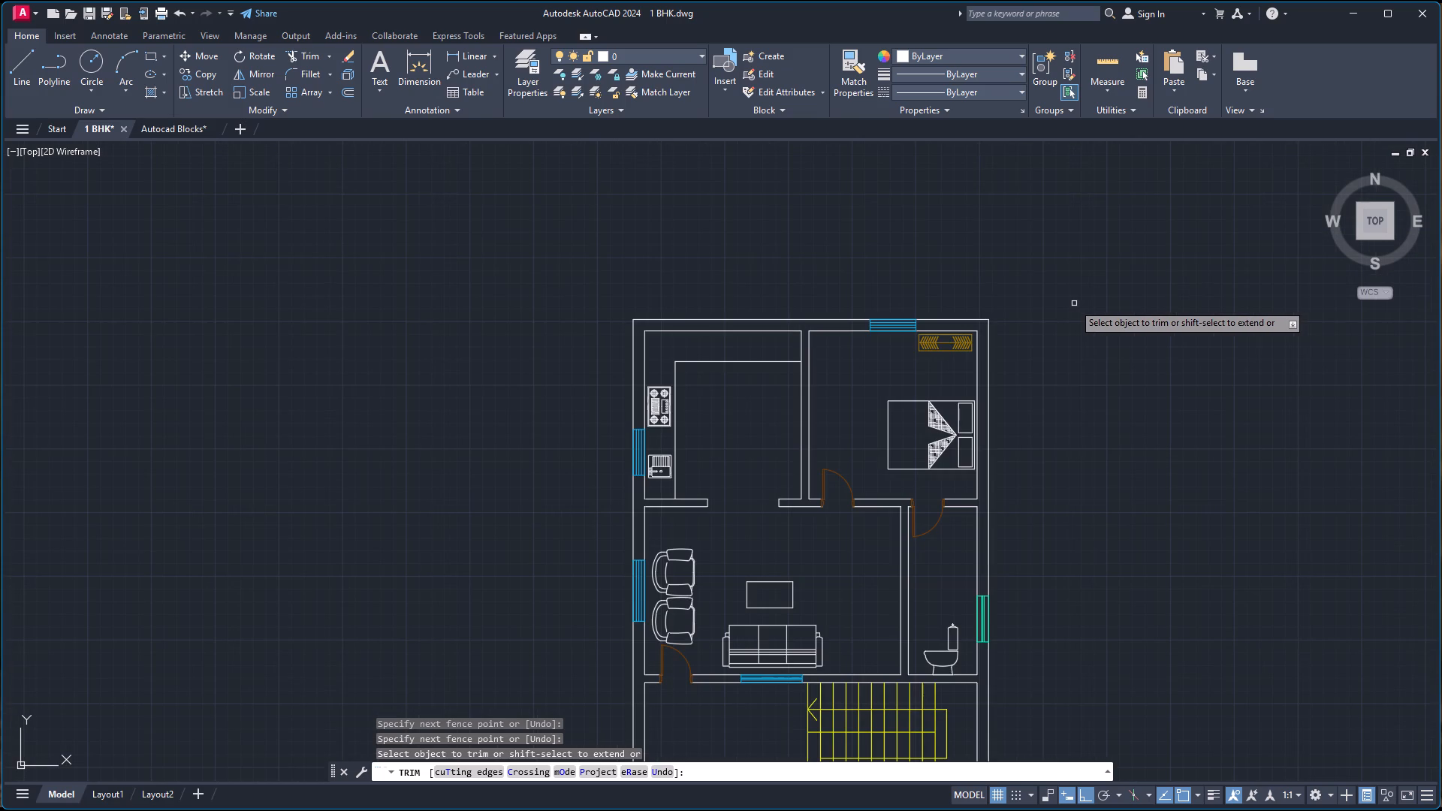
{"action": "scroll", "coordinate": [653, 455], "scroll_direction": "up", "scroll_amount": 2}
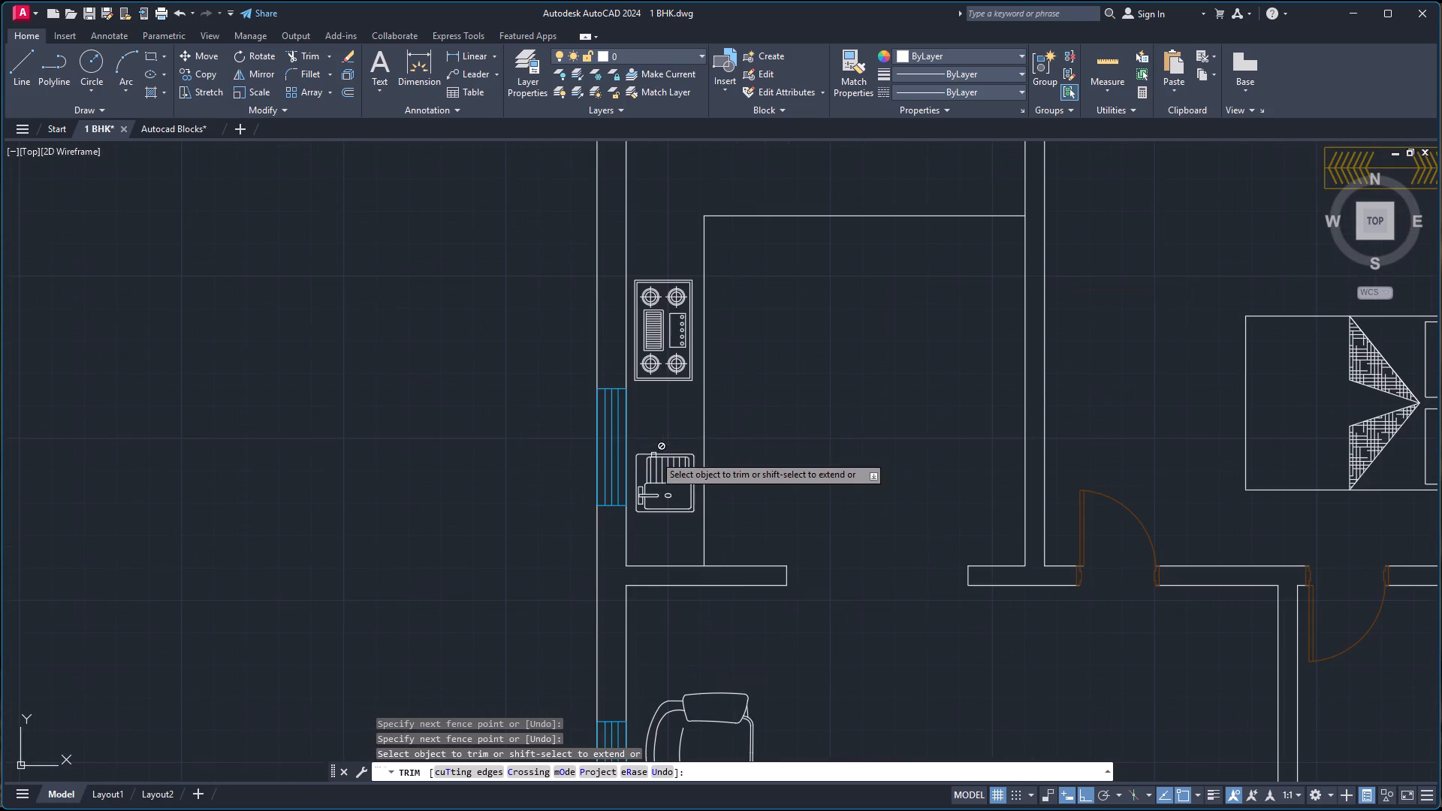
{"action": "scroll", "coordinate": [753, 457], "scroll_direction": "down", "scroll_amount": 2}
{"action": "key", "text": "Escape"}
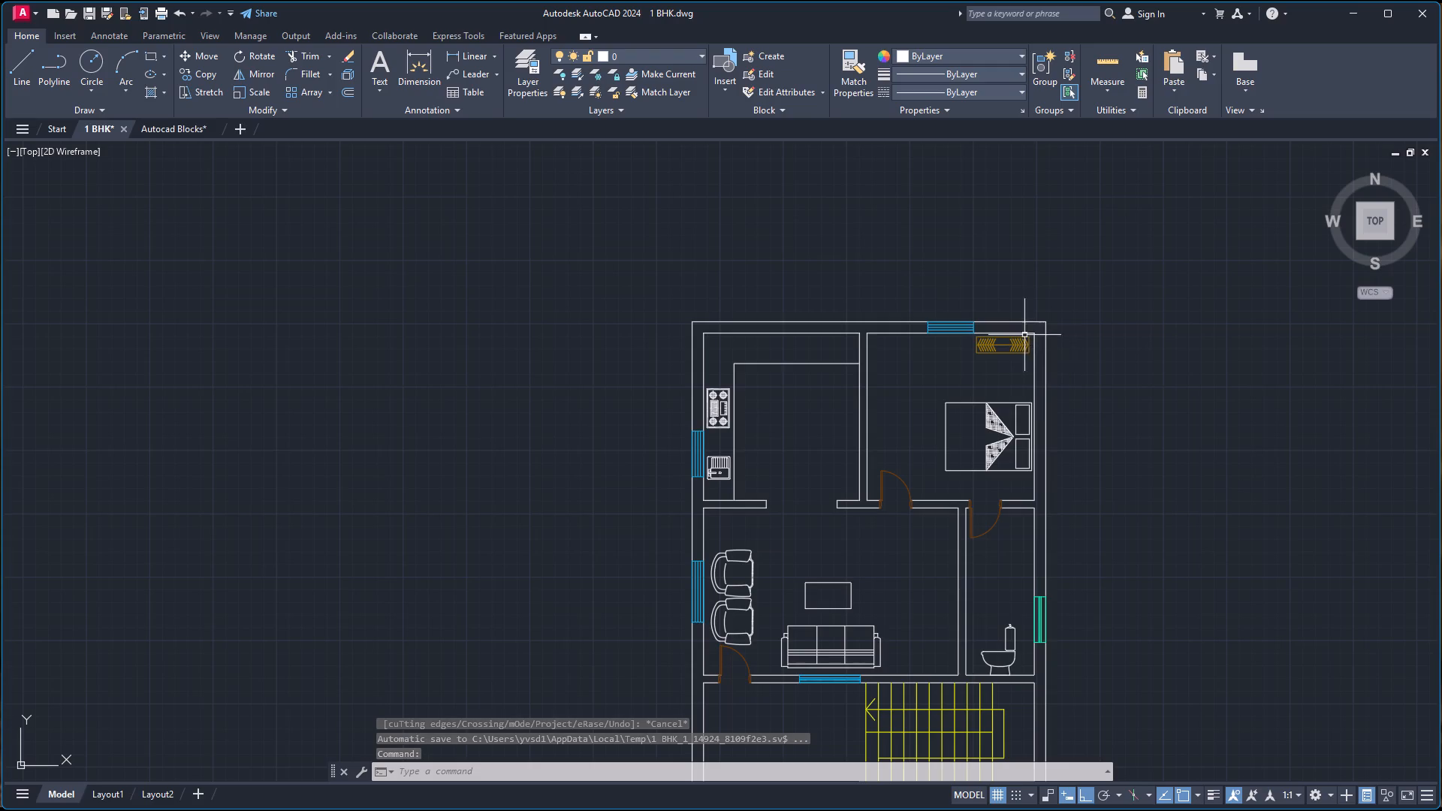
Move the bedroom window group along the outer wall towards the kitchen by about one window width, clear of the shelf.
{"action": "scroll", "coordinate": [1003, 306], "scroll_direction": "up", "scroll_amount": 3}
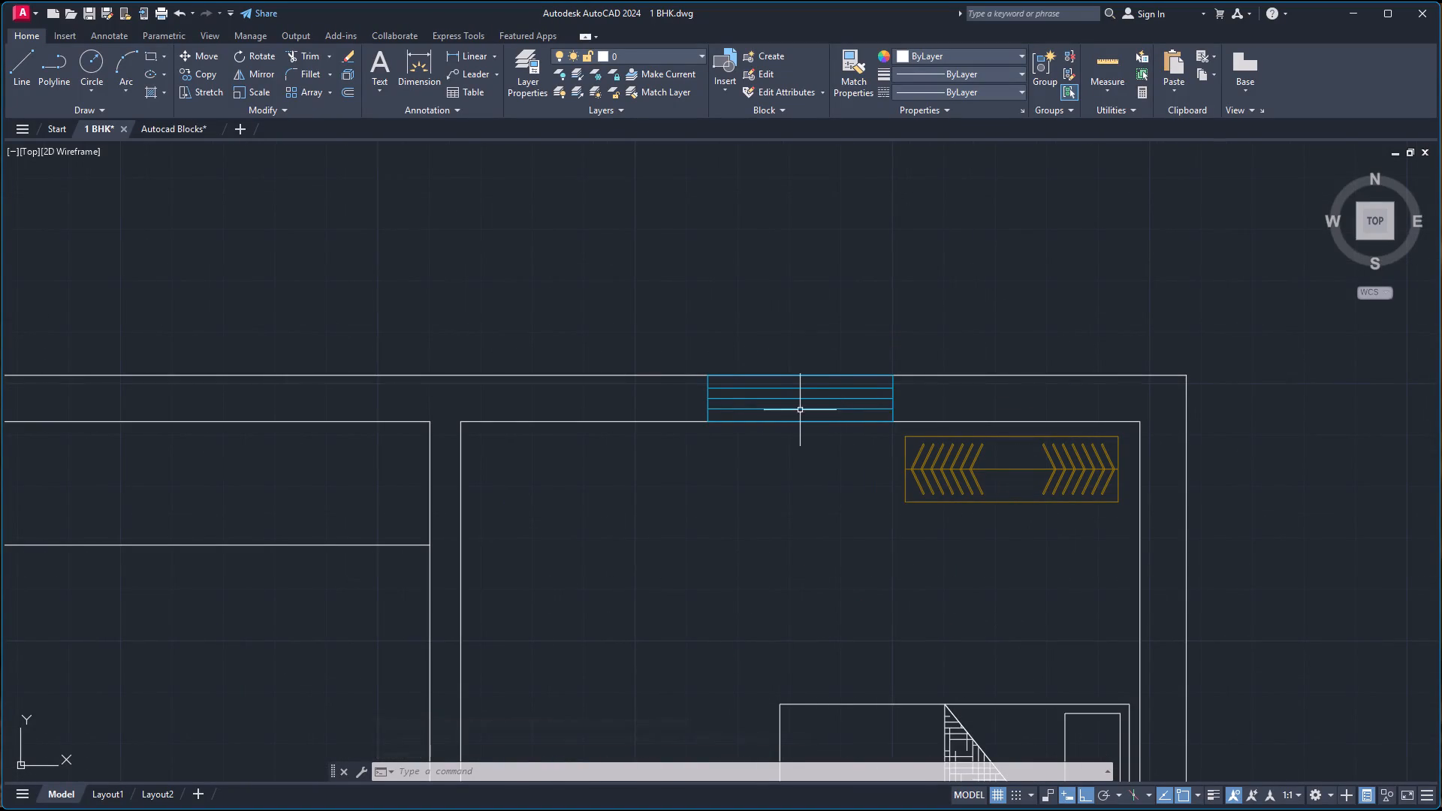
{"action": "left_click", "coordinate": [804, 407]}
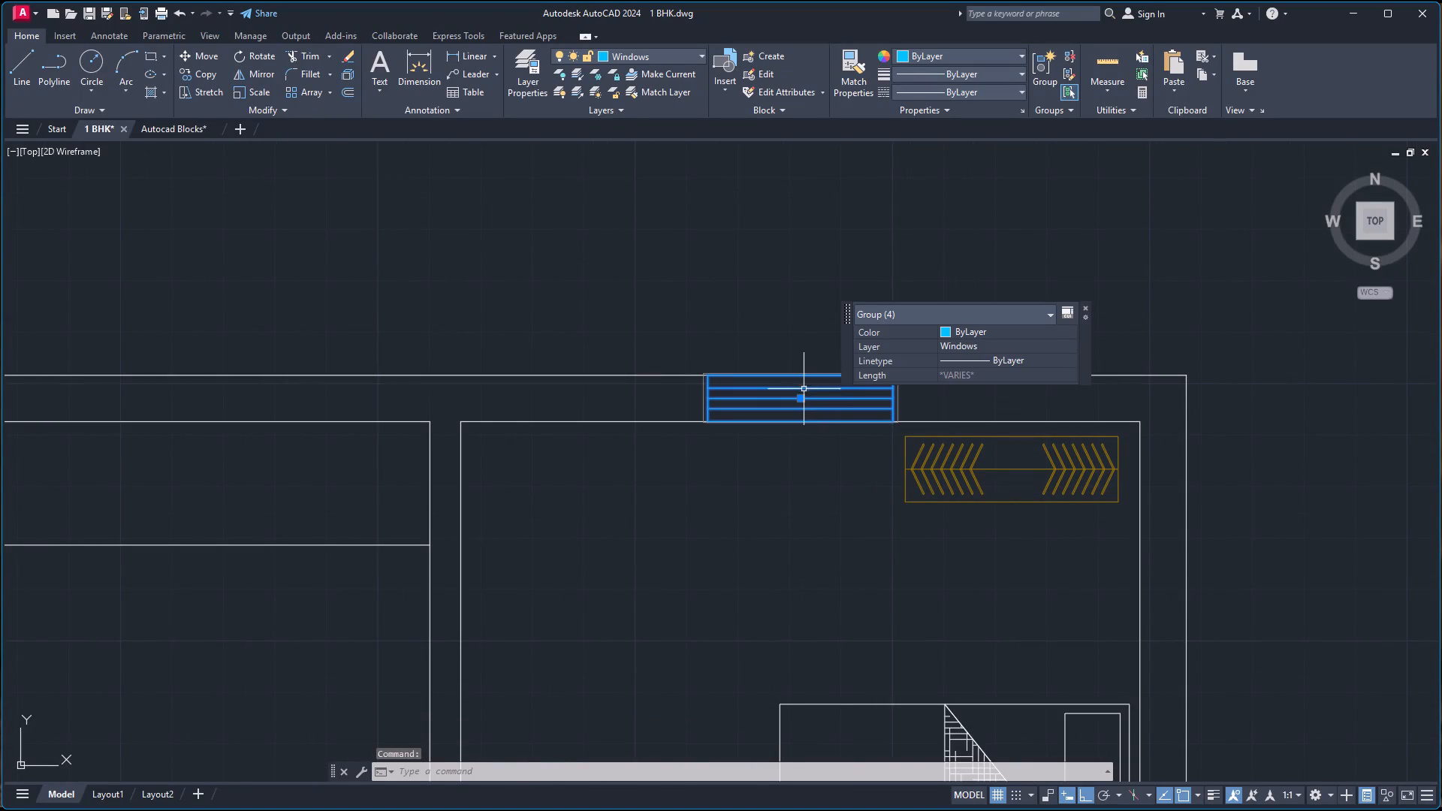
{"action": "left_click", "coordinate": [799, 399]}
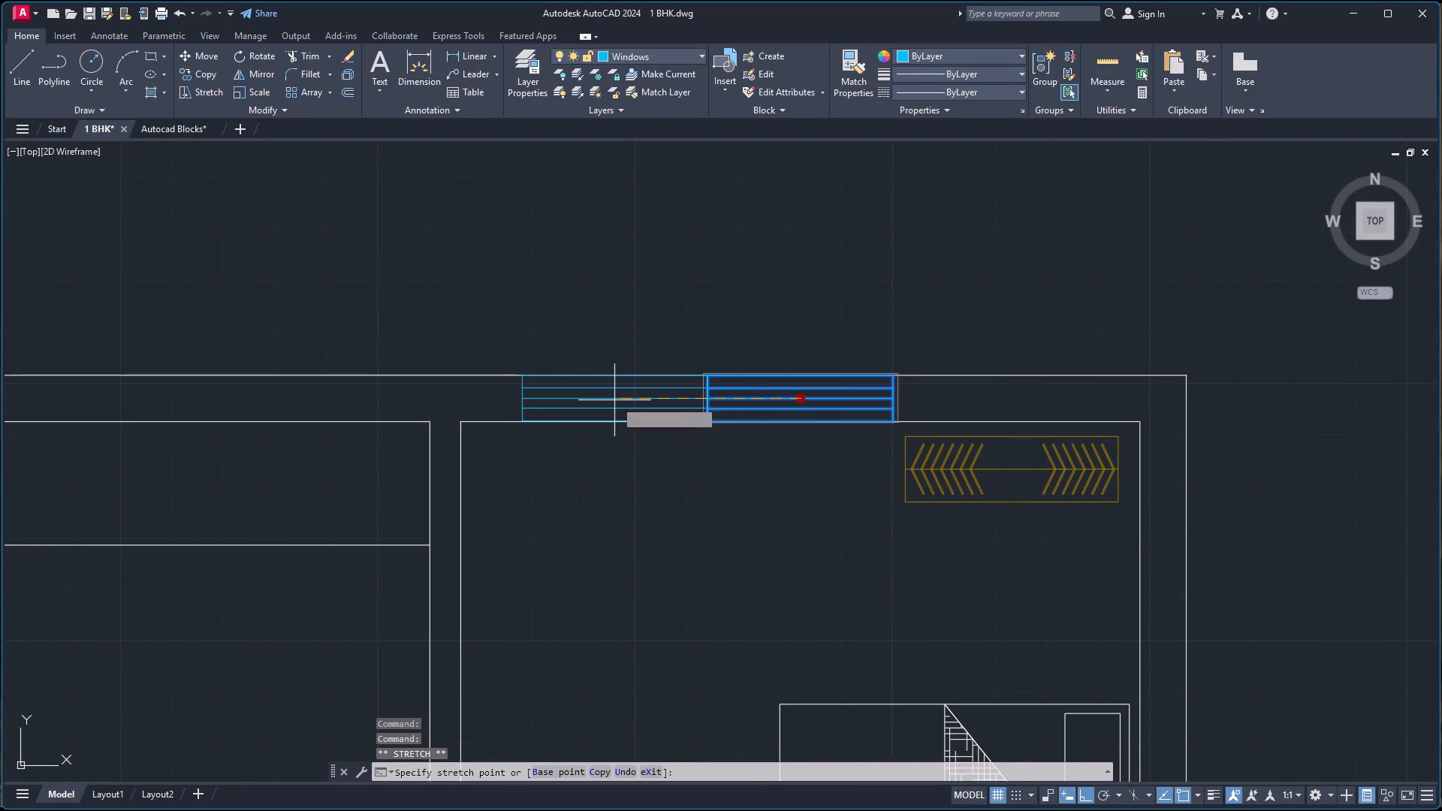
{"action": "left_click", "coordinate": [620, 400]}
{"action": "key", "text": "Escape"}
{"action": "scroll", "coordinate": [807, 402], "scroll_direction": "down", "scroll_amount": 3}
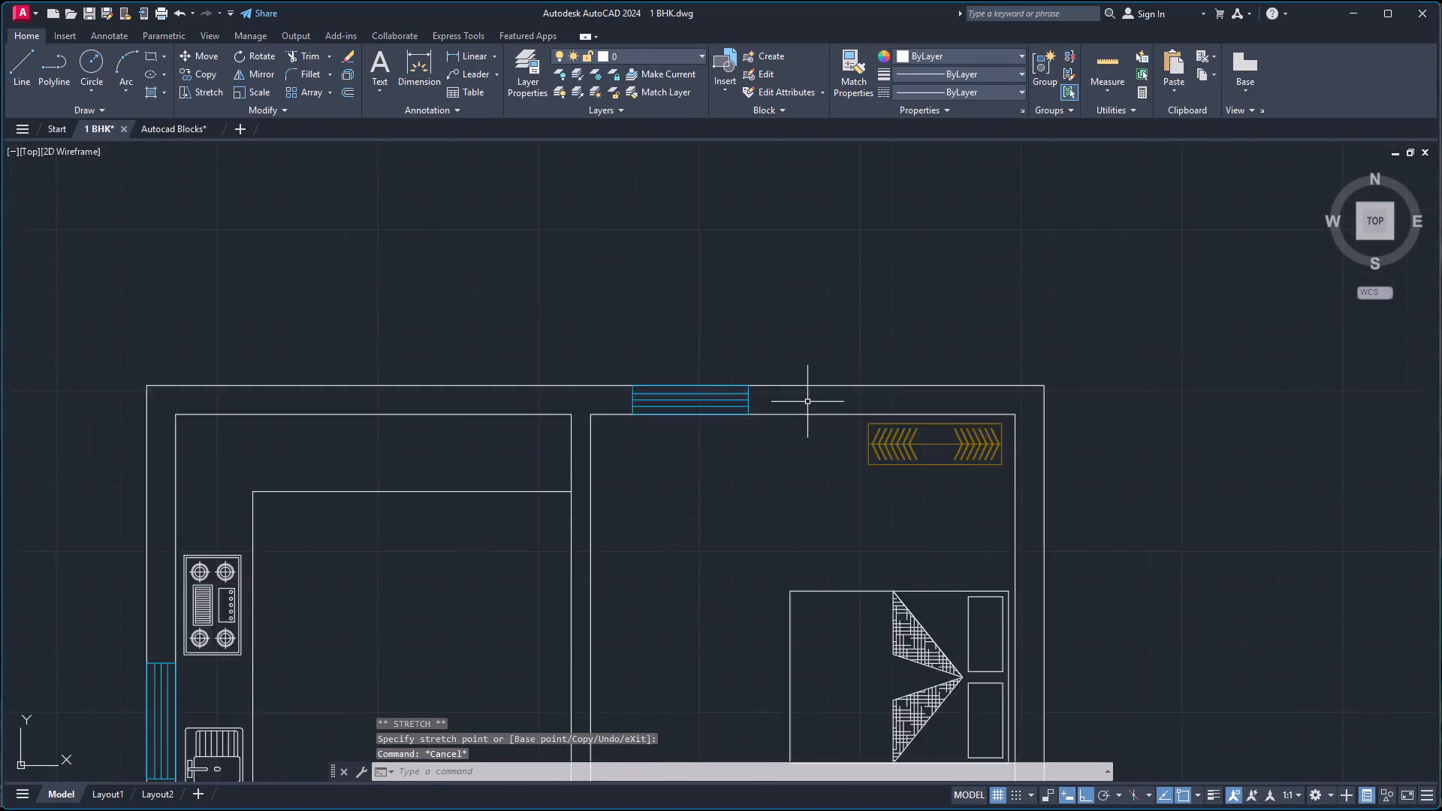
{"action": "scroll", "coordinate": [807, 402], "scroll_direction": "down", "scroll_amount": 1}
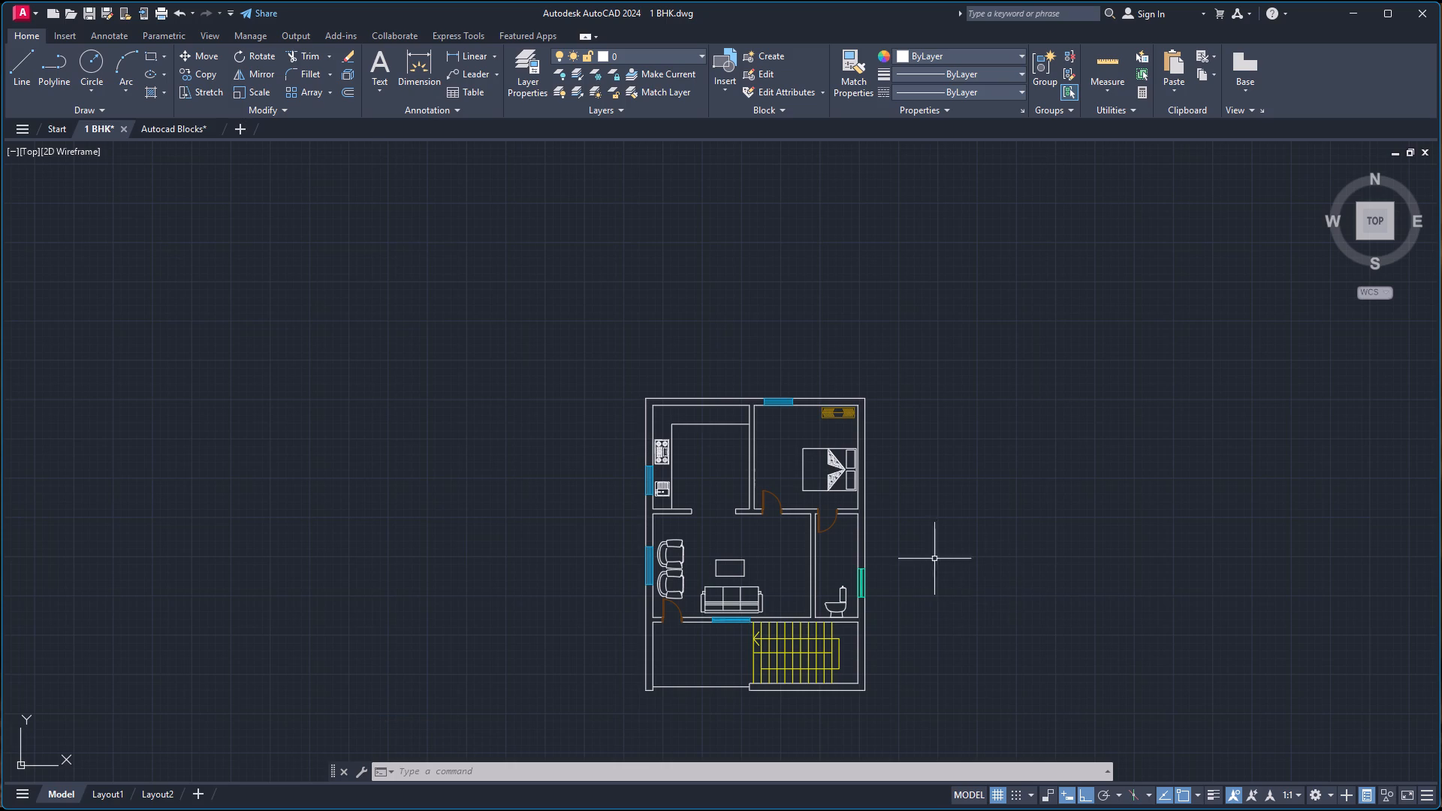
Create a centre-aligned multiline text in the middle of the kitchen with KITCHEN as its first line.
{"action": "left_click", "coordinate": [107, 34]}
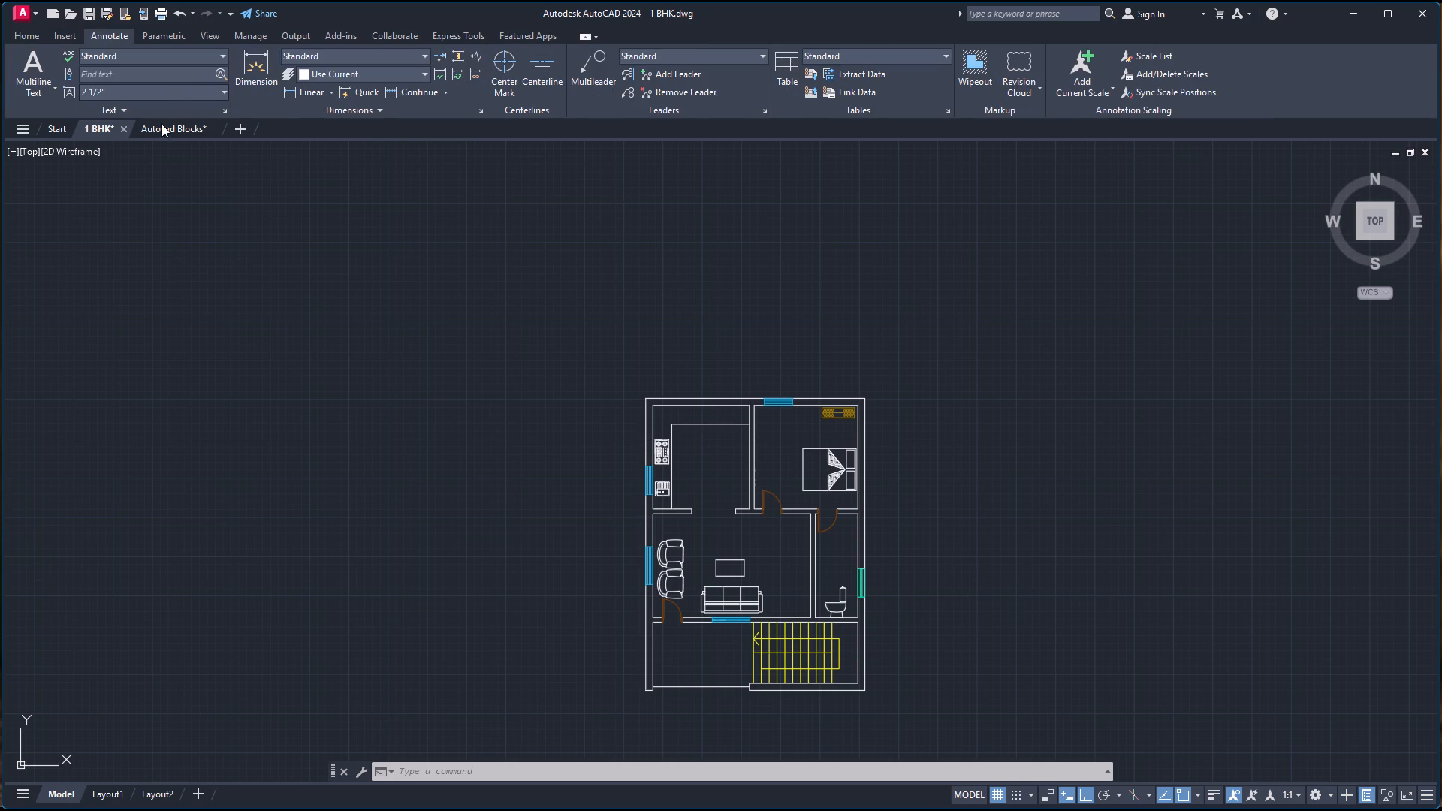
{"action": "left_click", "coordinate": [41, 69]}
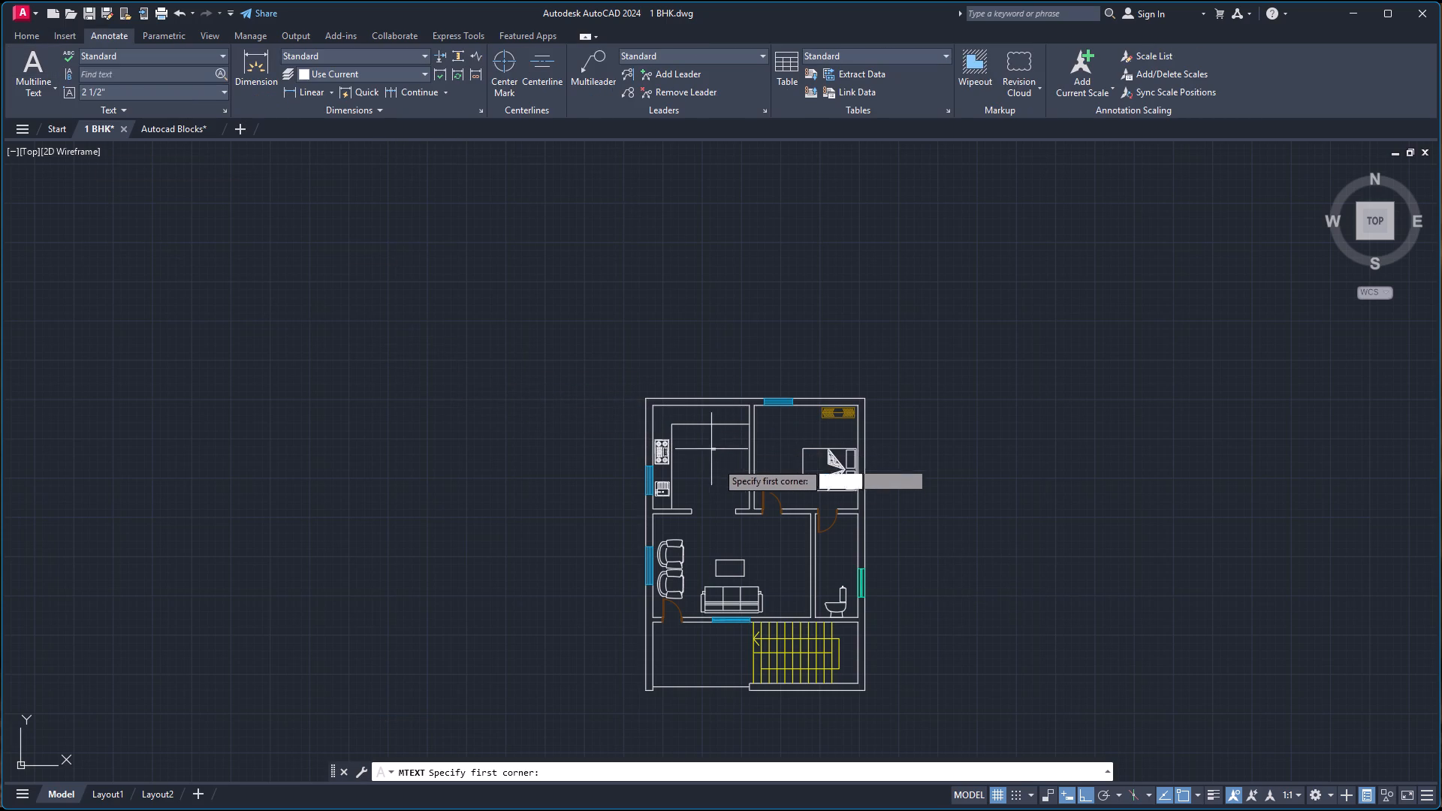
{"action": "scroll", "coordinate": [712, 481], "scroll_direction": "up", "scroll_amount": 2}
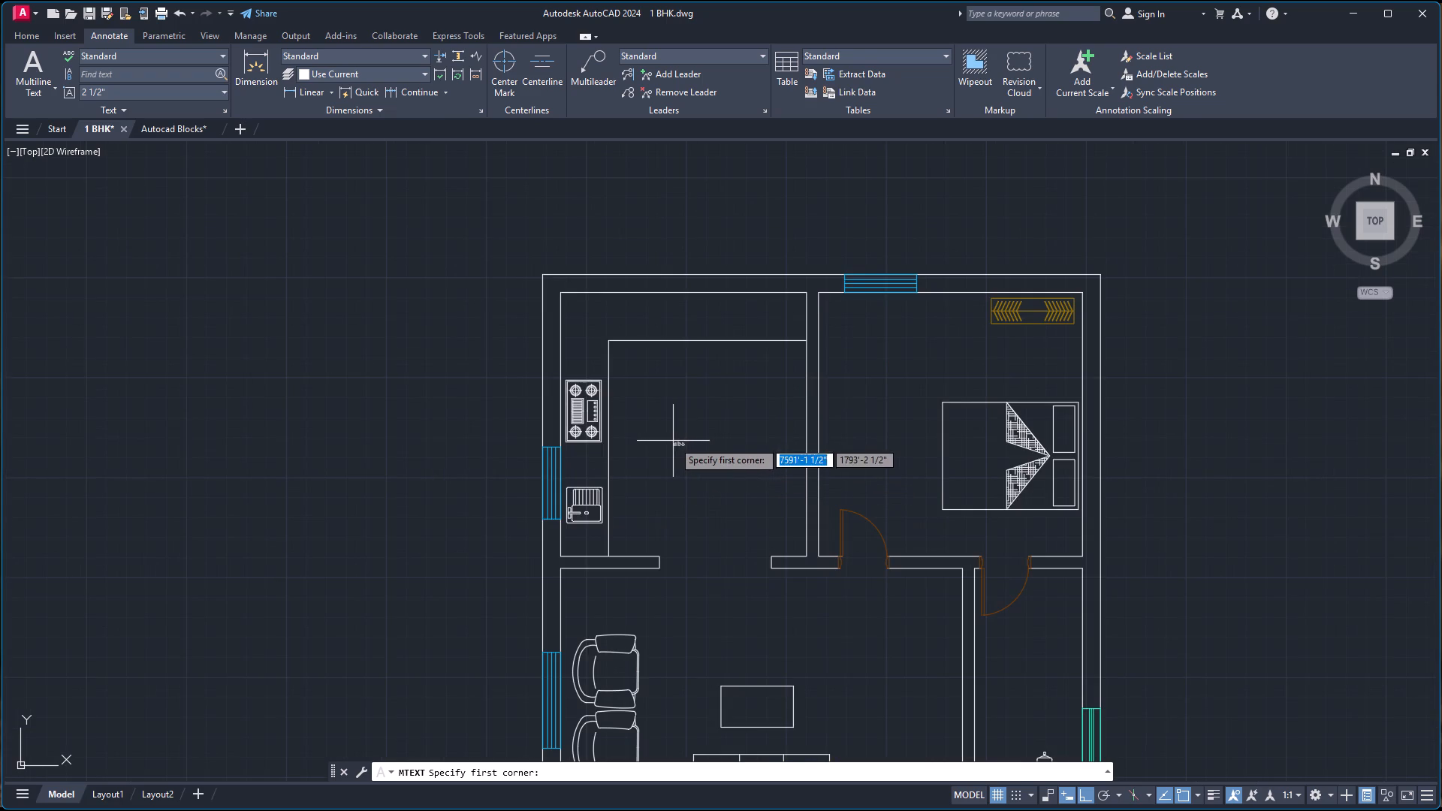
{"action": "left_click", "coordinate": [668, 430]}
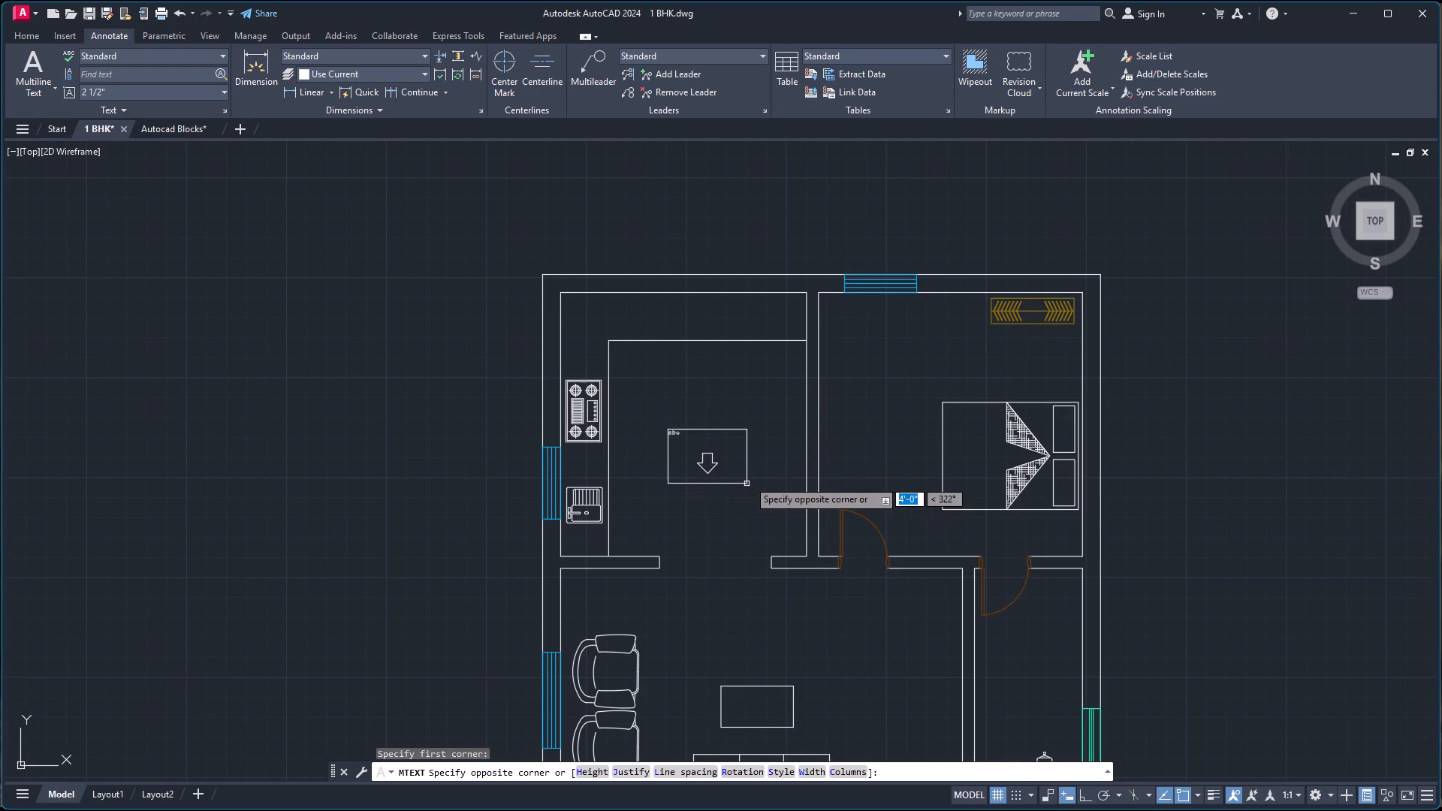
{"action": "left_click", "coordinate": [760, 474]}
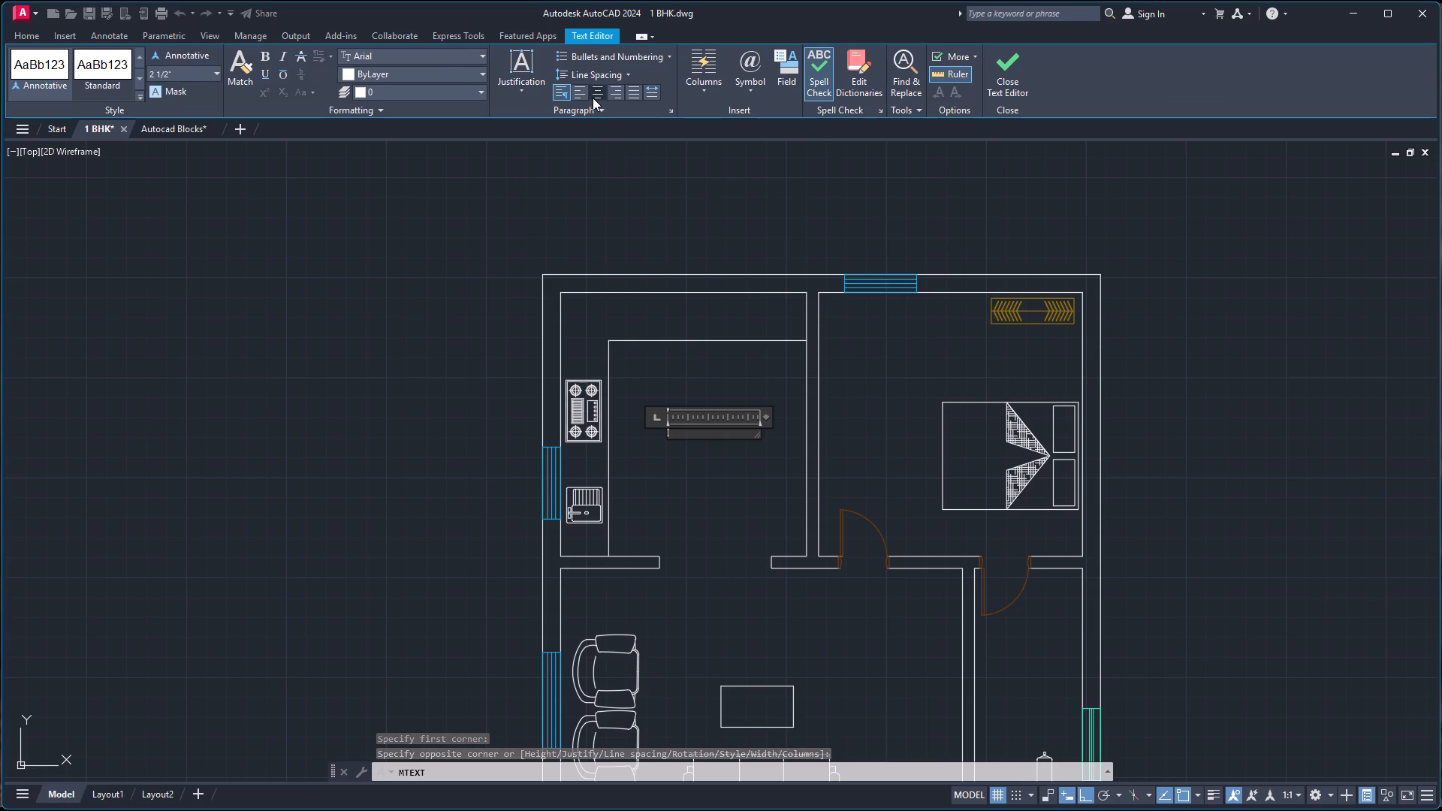
{"action": "left_click", "coordinate": [593, 98]}
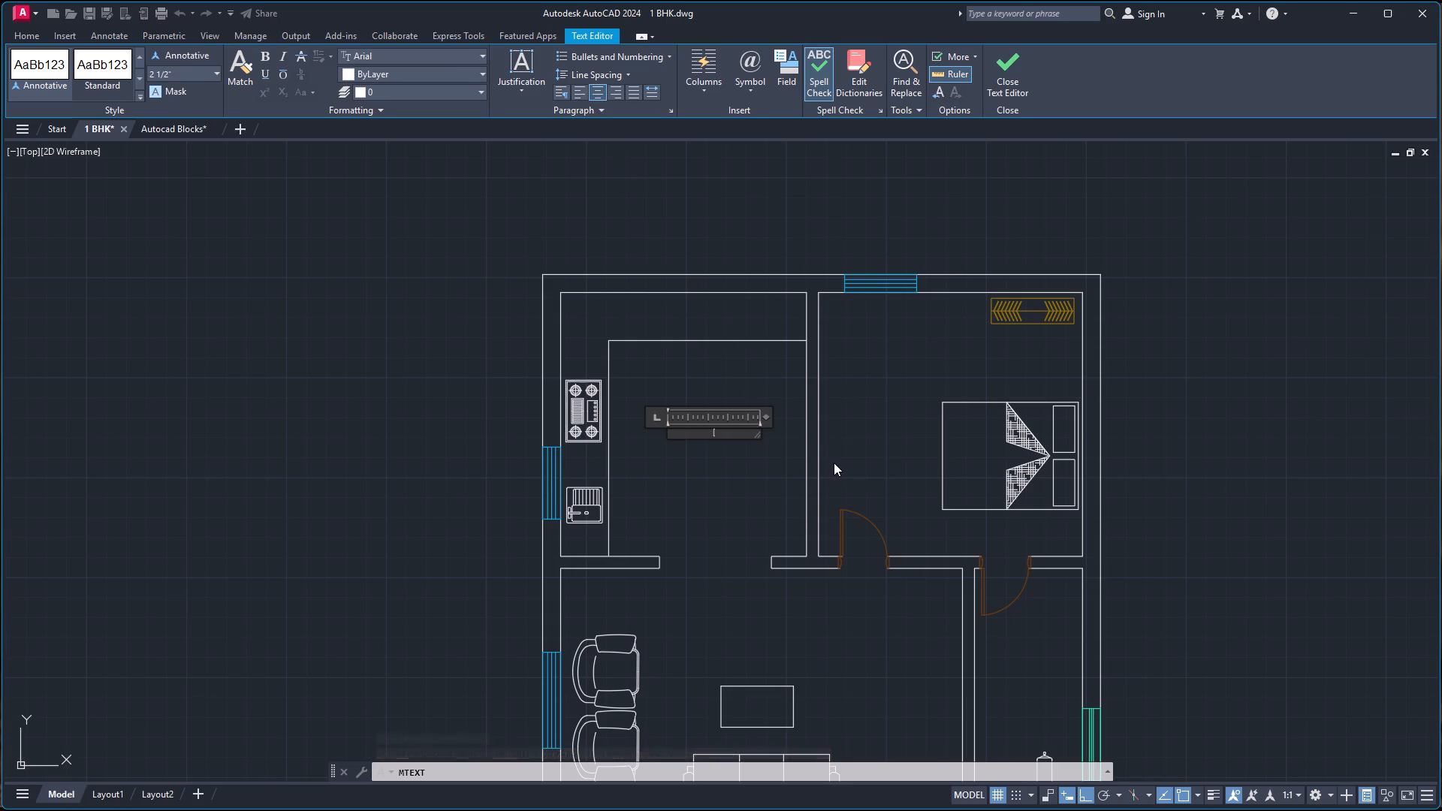
{"action": "type", "text": "KI"}
{"action": "type", "text": "TCHEN"}
{"action": "key", "text": "Return"}
Add the room size 10'-3''X11'-0'' as the kitchen label's second line and finish the text.
{"action": "type", "text": "10"}
{"action": "key", "text": "apostrophe"}
{"action": "type", "text": "-3''X"}
{"action": "type", "text": "11'0"}
{"action": "key", "text": "BackSpace"}
{"action": "type", "text": "-0''"}
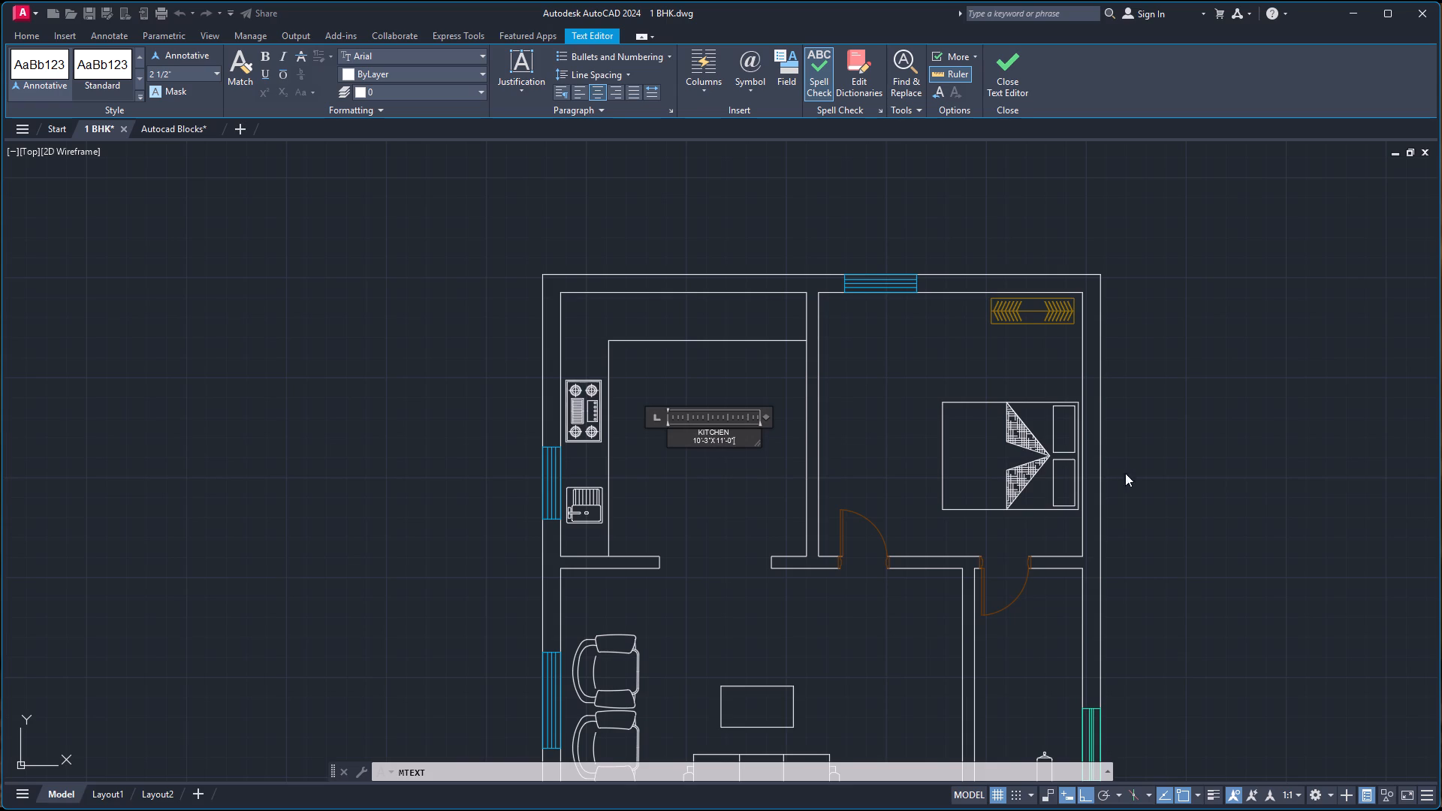
{"action": "scroll", "coordinate": [725, 450], "scroll_direction": "up", "scroll_amount": 3}
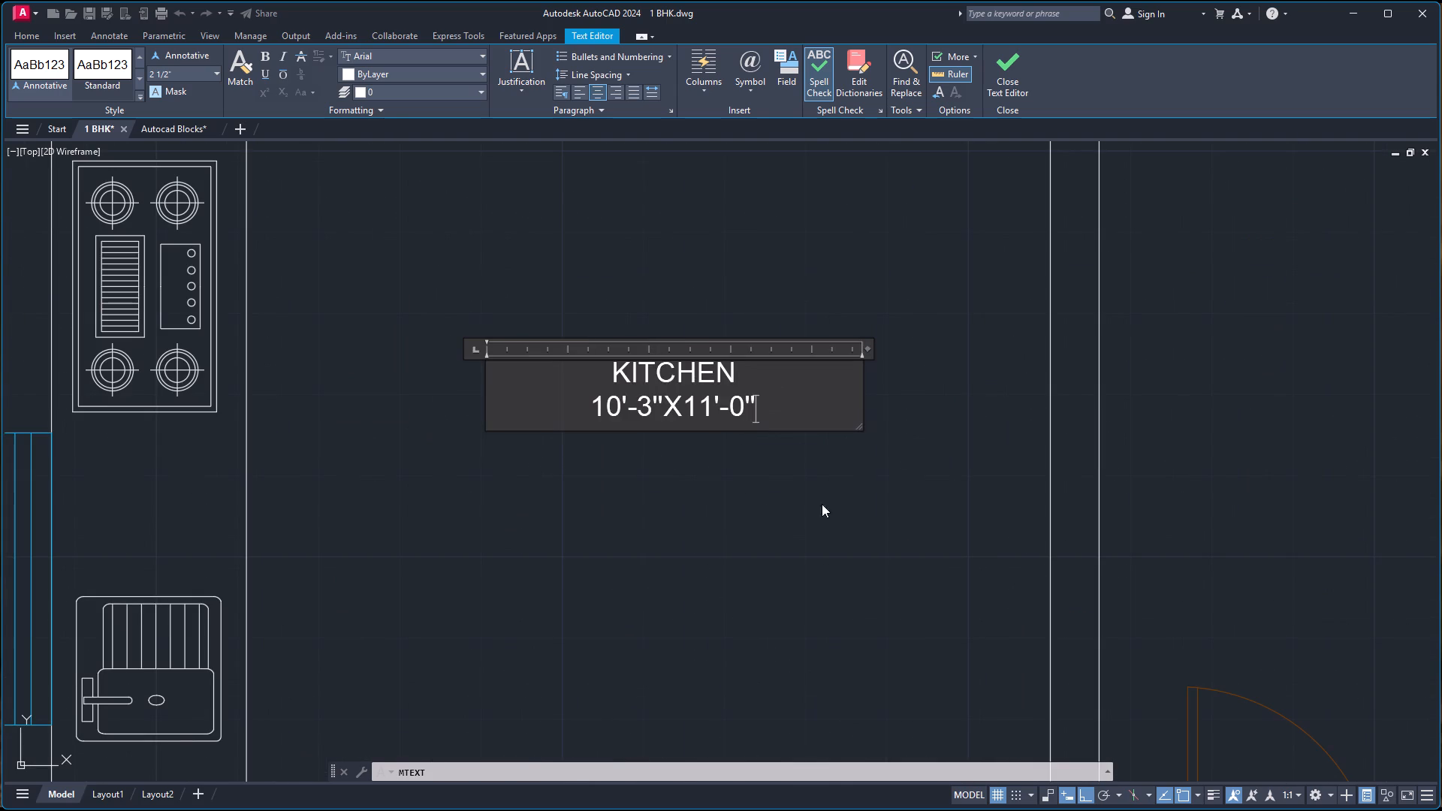
{"action": "left_click", "coordinate": [822, 504]}
{"action": "scroll", "coordinate": [616, 353], "scroll_direction": "down", "scroll_amount": 4}
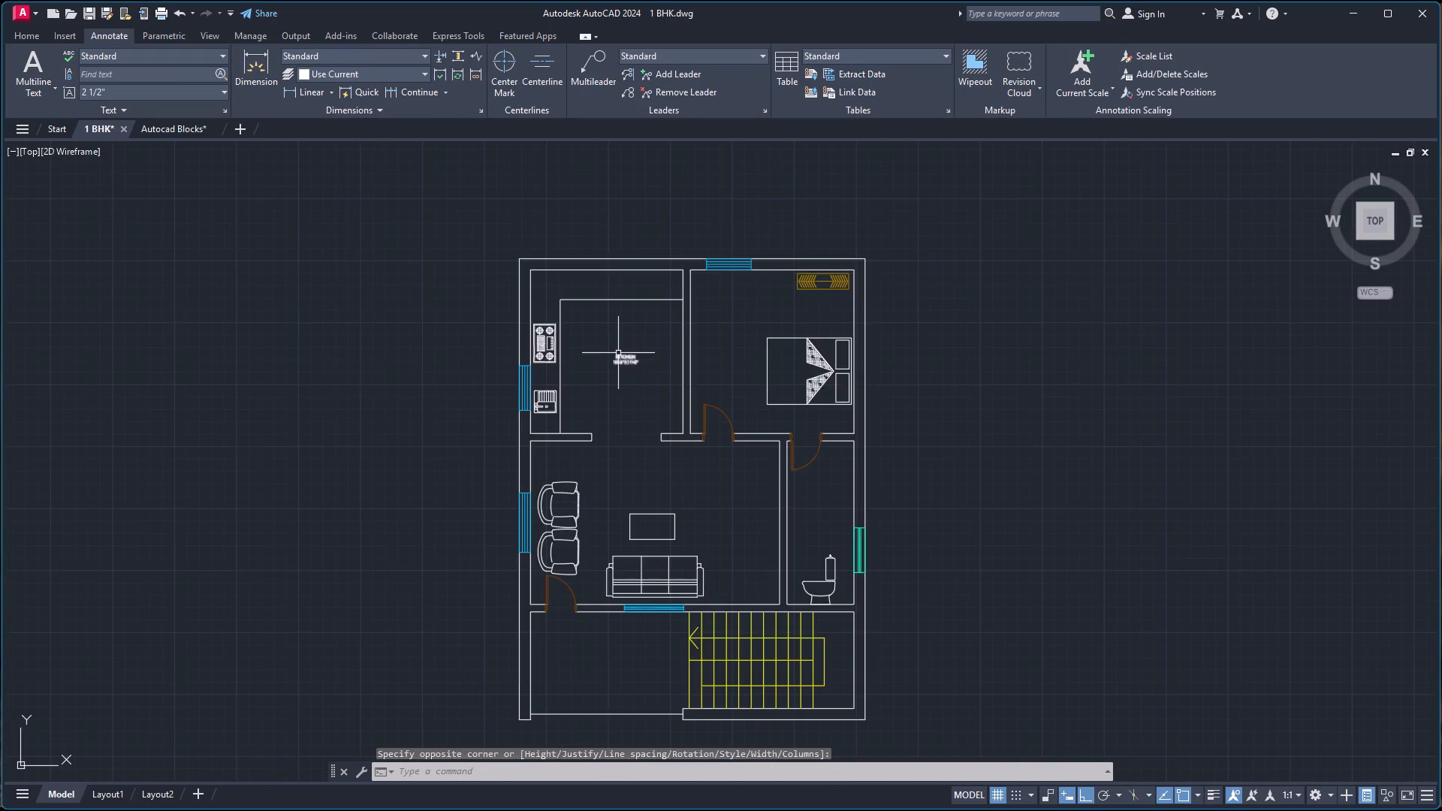
Set the text height of the kitchen label to 6".
{"action": "scroll", "coordinate": [618, 353], "scroll_direction": "up", "scroll_amount": 2}
{"action": "left_click", "coordinate": [634, 366]}
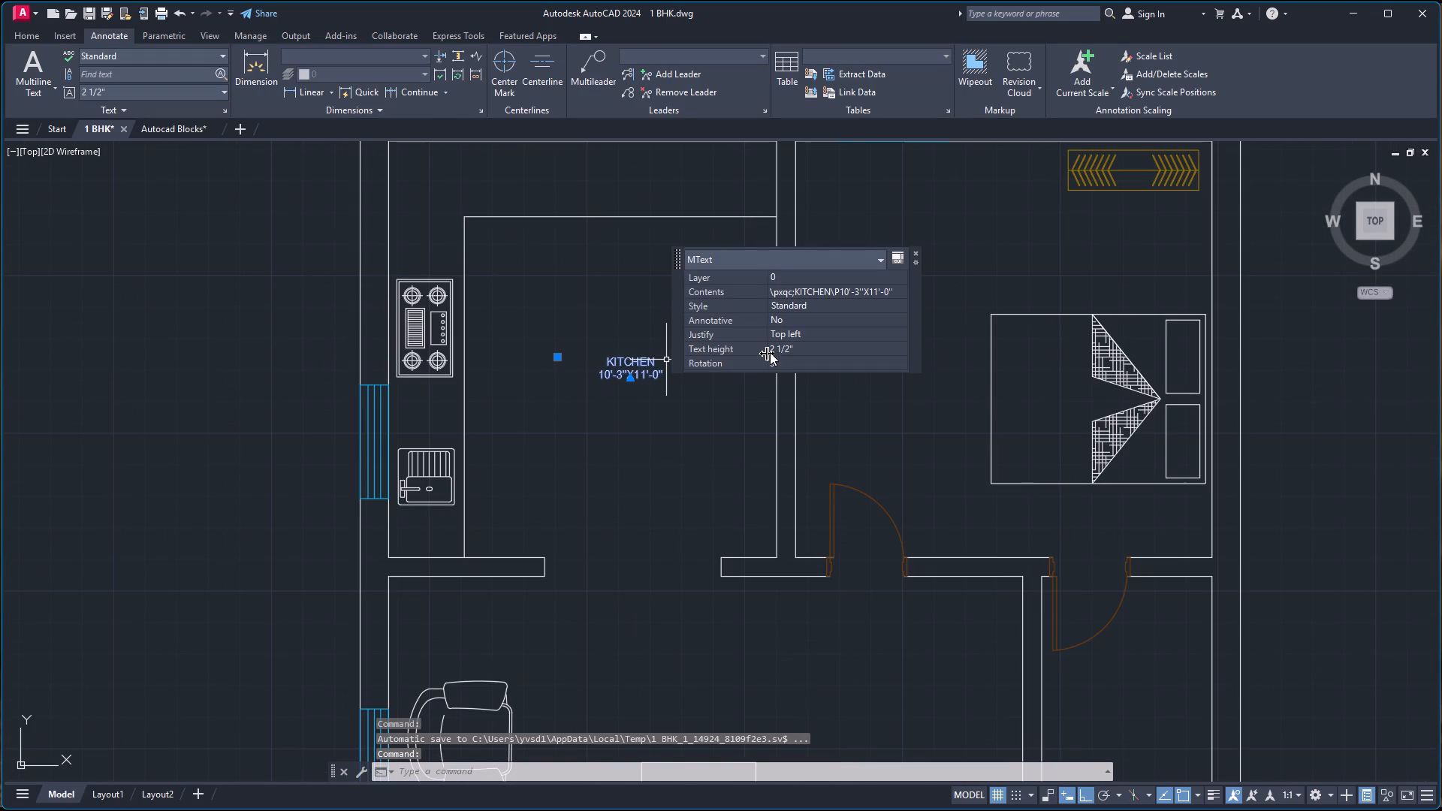
{"action": "left_click", "coordinate": [779, 351]}
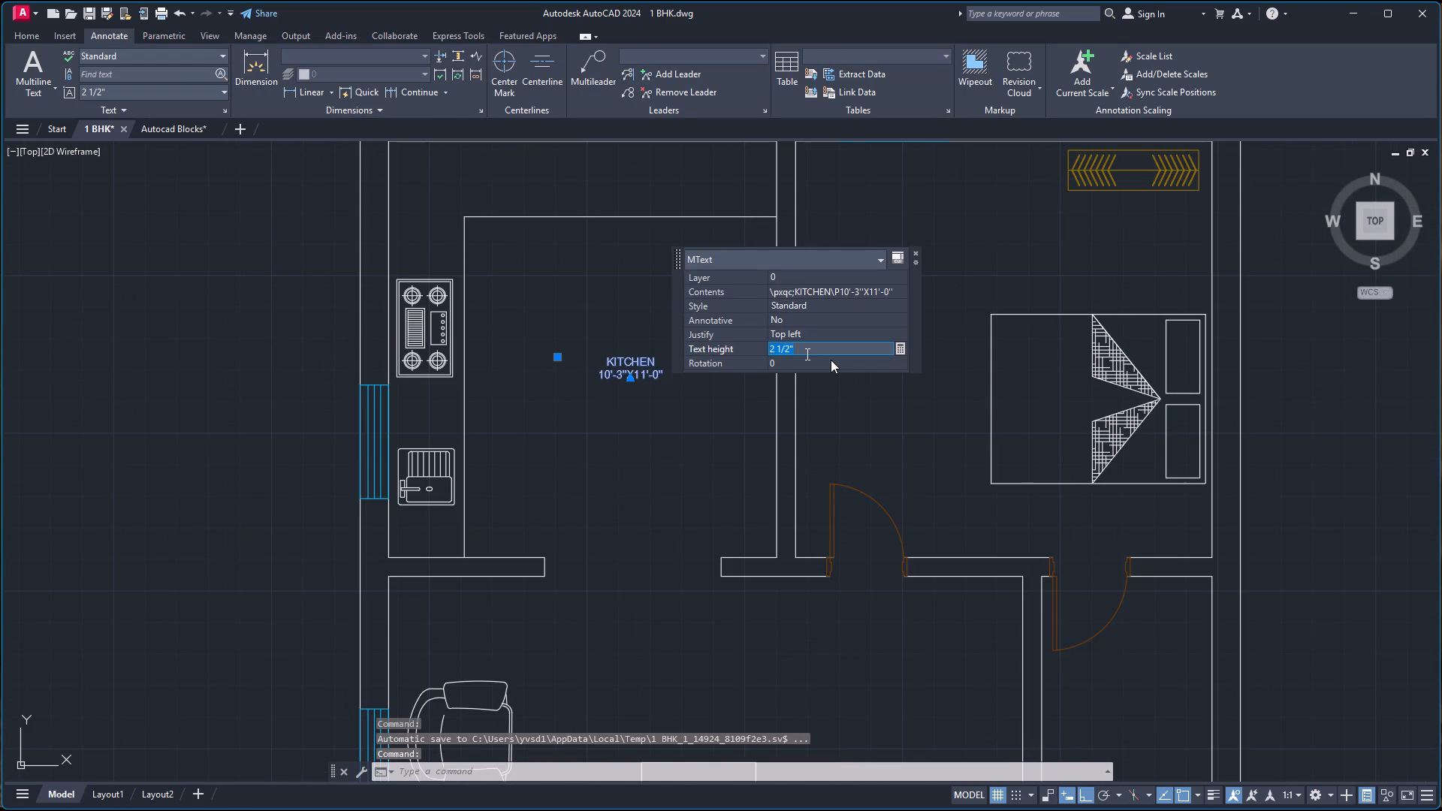
{"action": "key", "text": "6"}
{"action": "key", "text": "Return"}
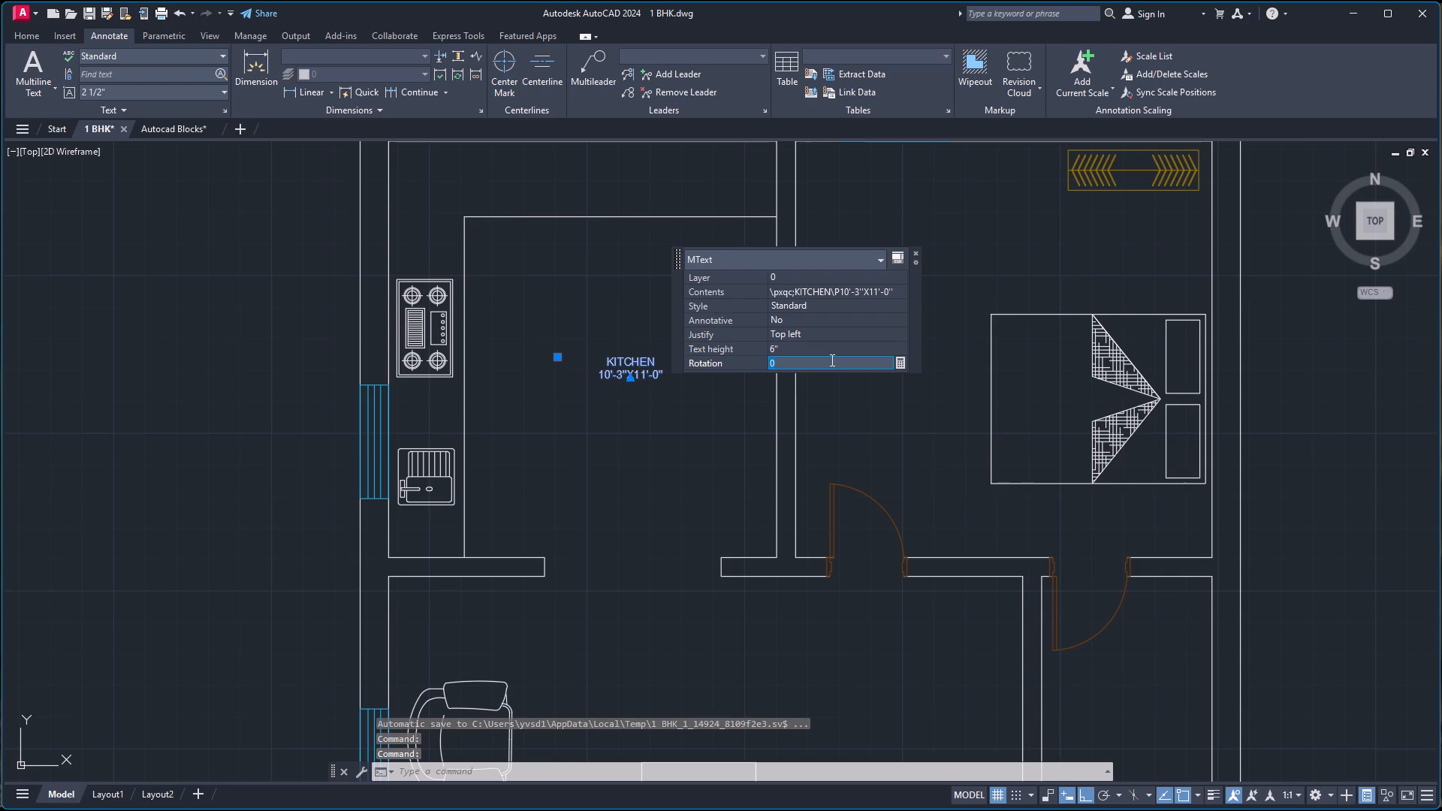
{"action": "key", "text": "Escape"}
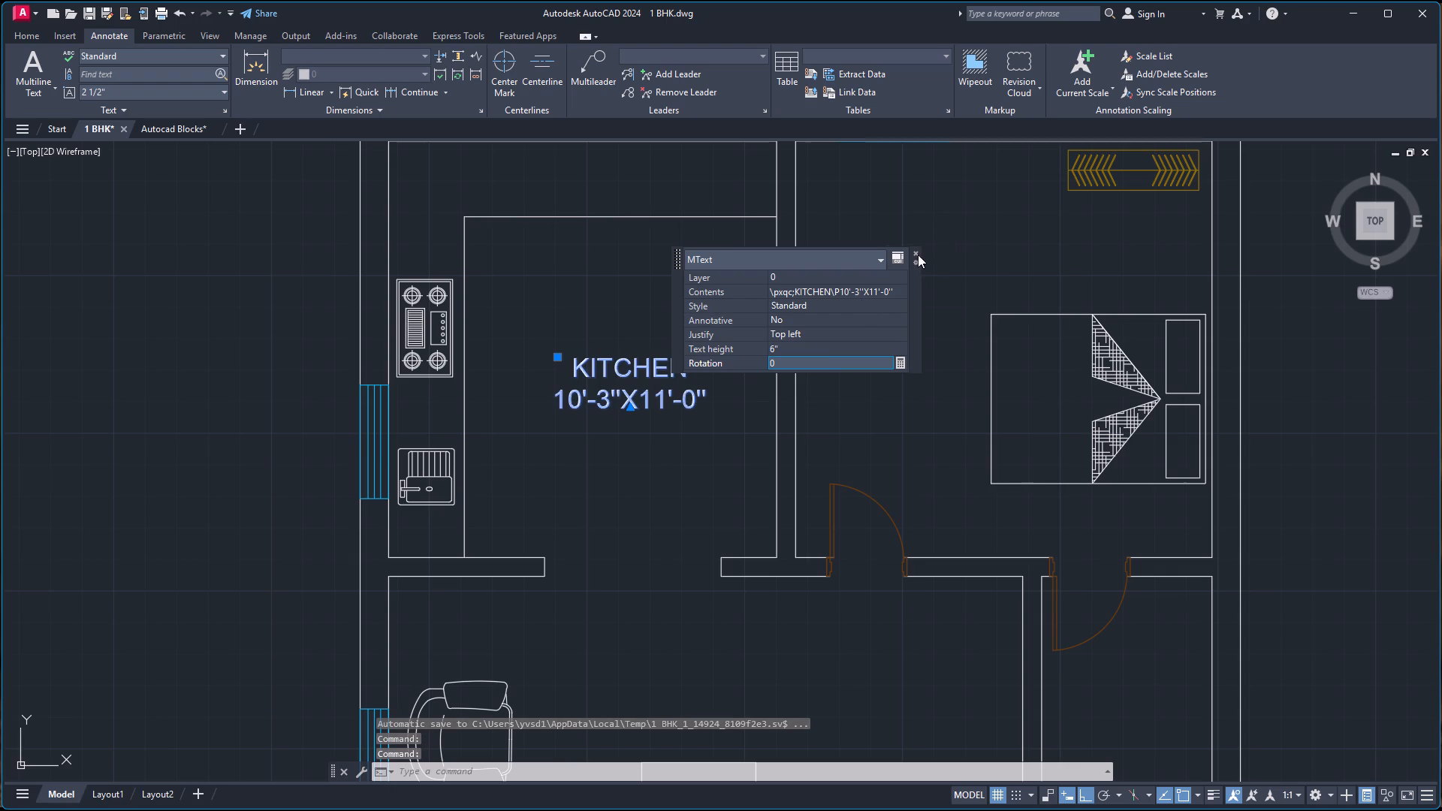
{"action": "left_click", "coordinate": [918, 255]}
{"action": "key", "text": "Escape"}
{"action": "scroll", "coordinate": [768, 321], "scroll_direction": "down", "scroll_amount": 2}
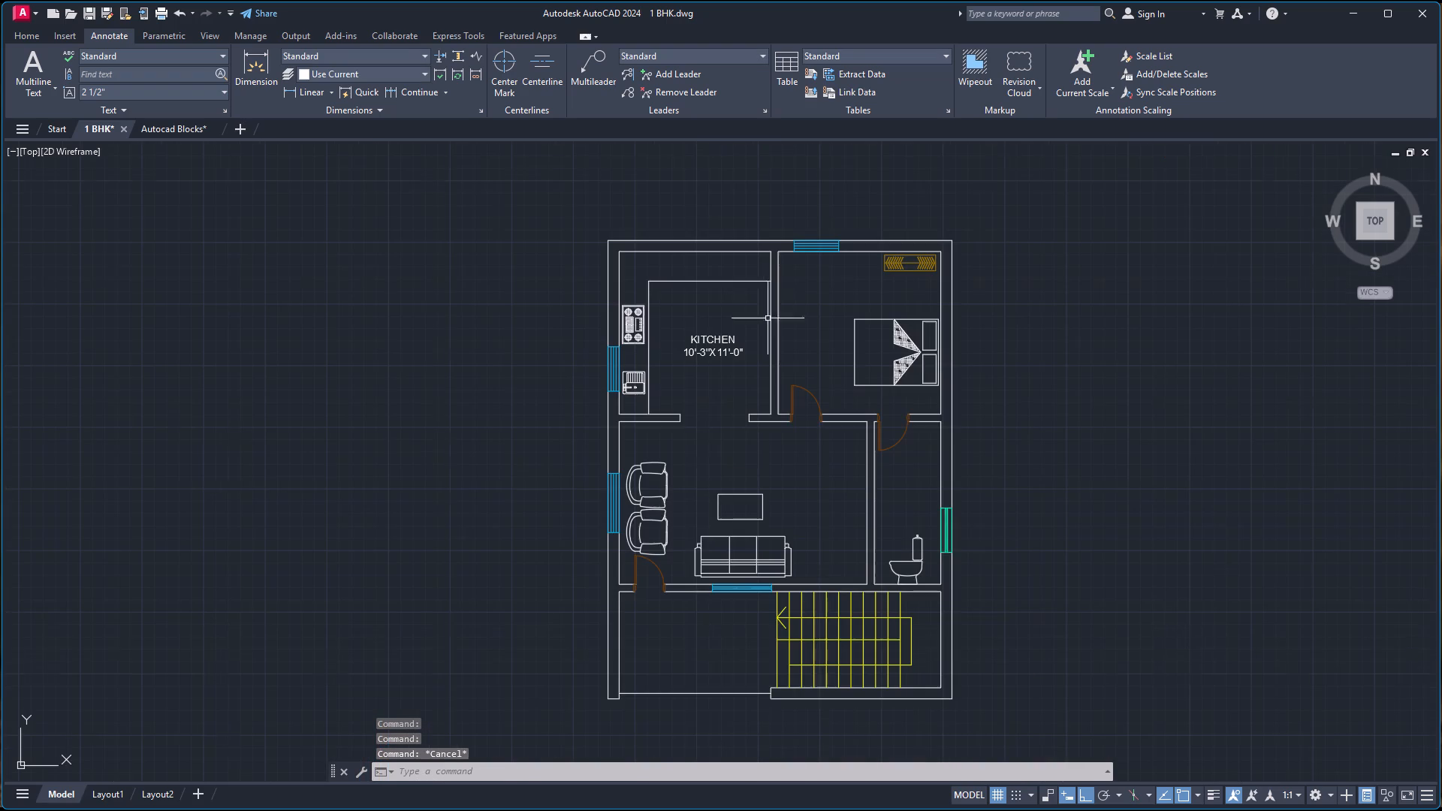
Copy the kitchen label and paste it into the bedroom, the living room, the toilet and the open area beside the staircase.
{"action": "scroll", "coordinate": [709, 317], "scroll_direction": "up", "scroll_amount": 1}
{"action": "left_click", "coordinate": [683, 355]}
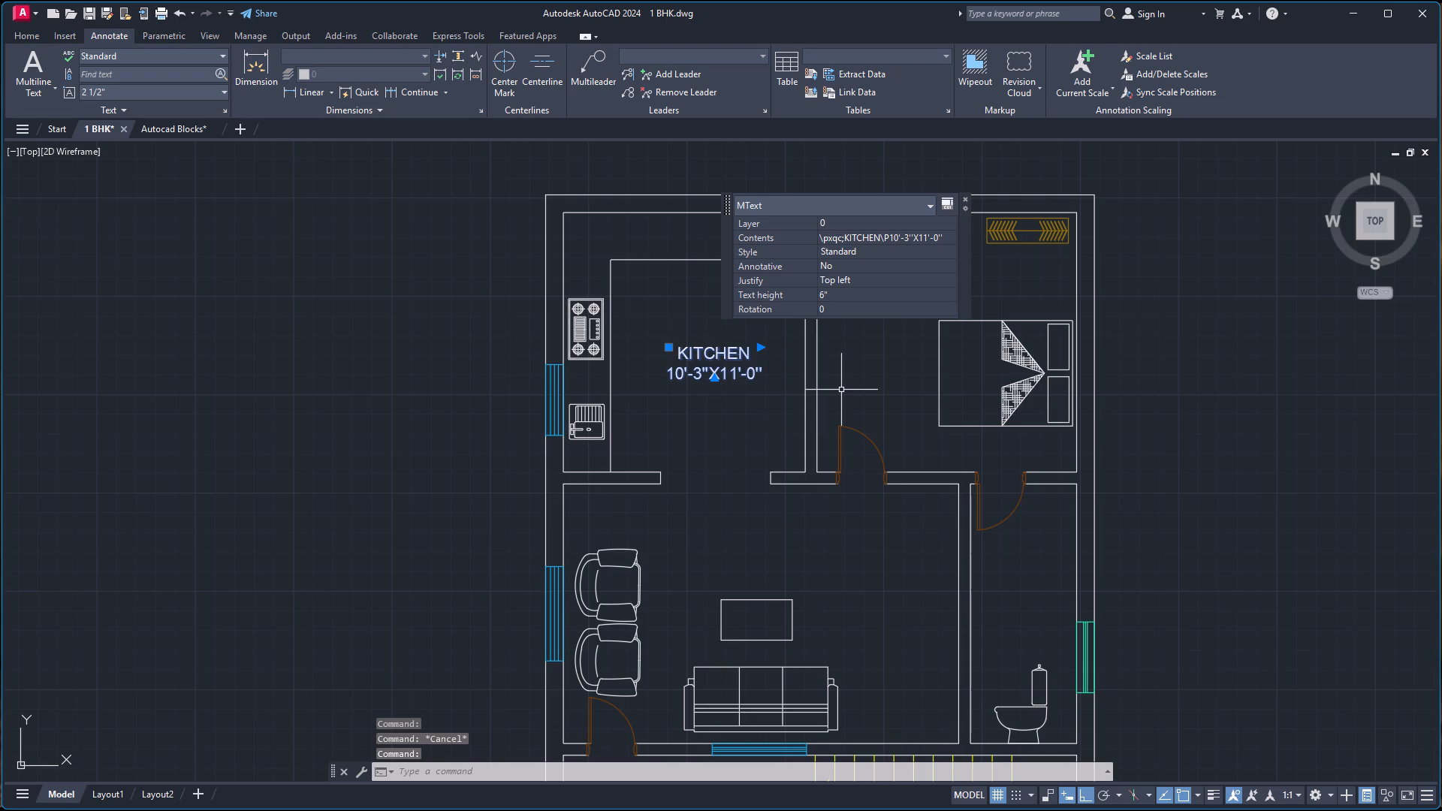
{"action": "key", "text": "ctrl+c"}
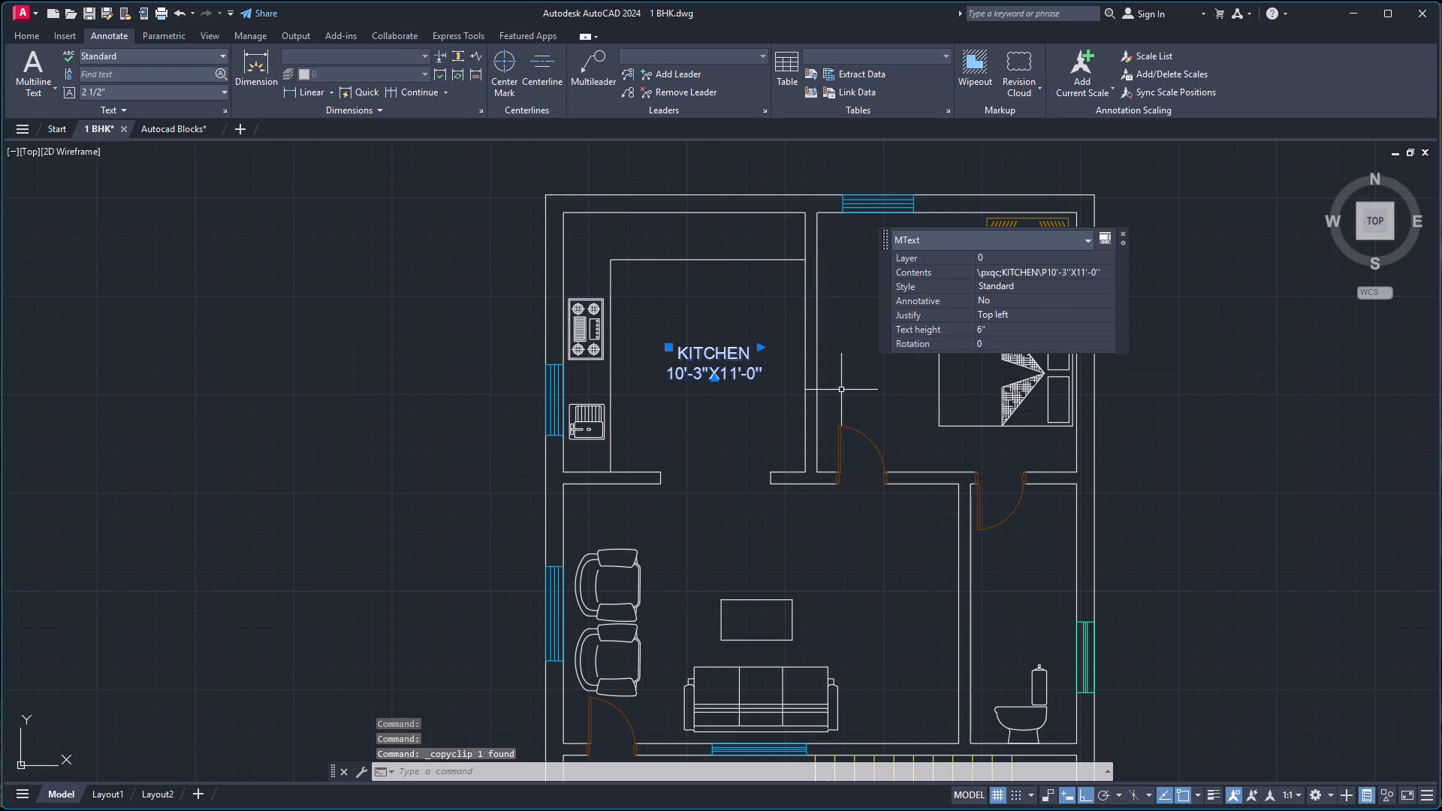
{"action": "key", "text": "ctrl+v"}
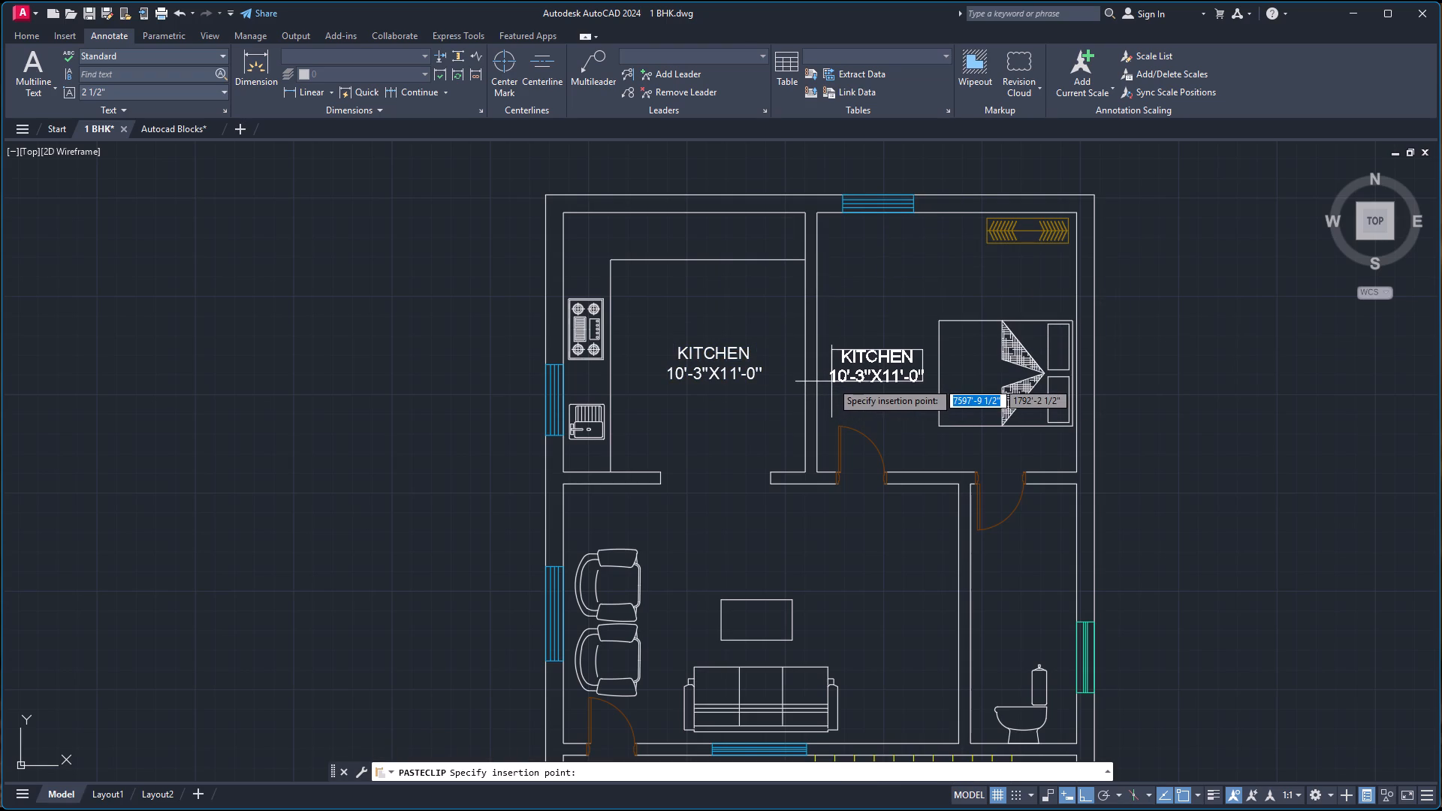
{"action": "left_click", "coordinate": [834, 306]}
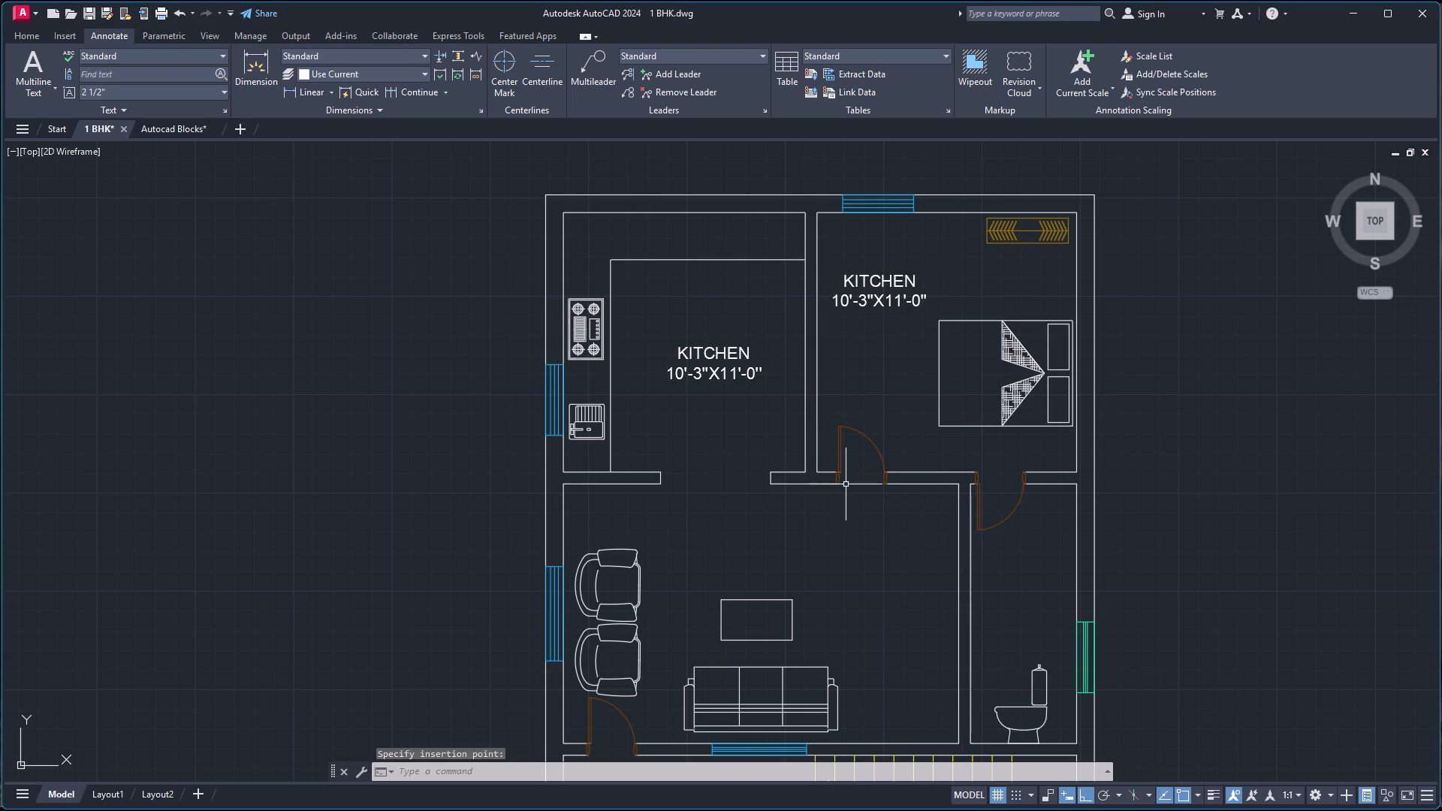
{"action": "key", "text": "ctrl+v"}
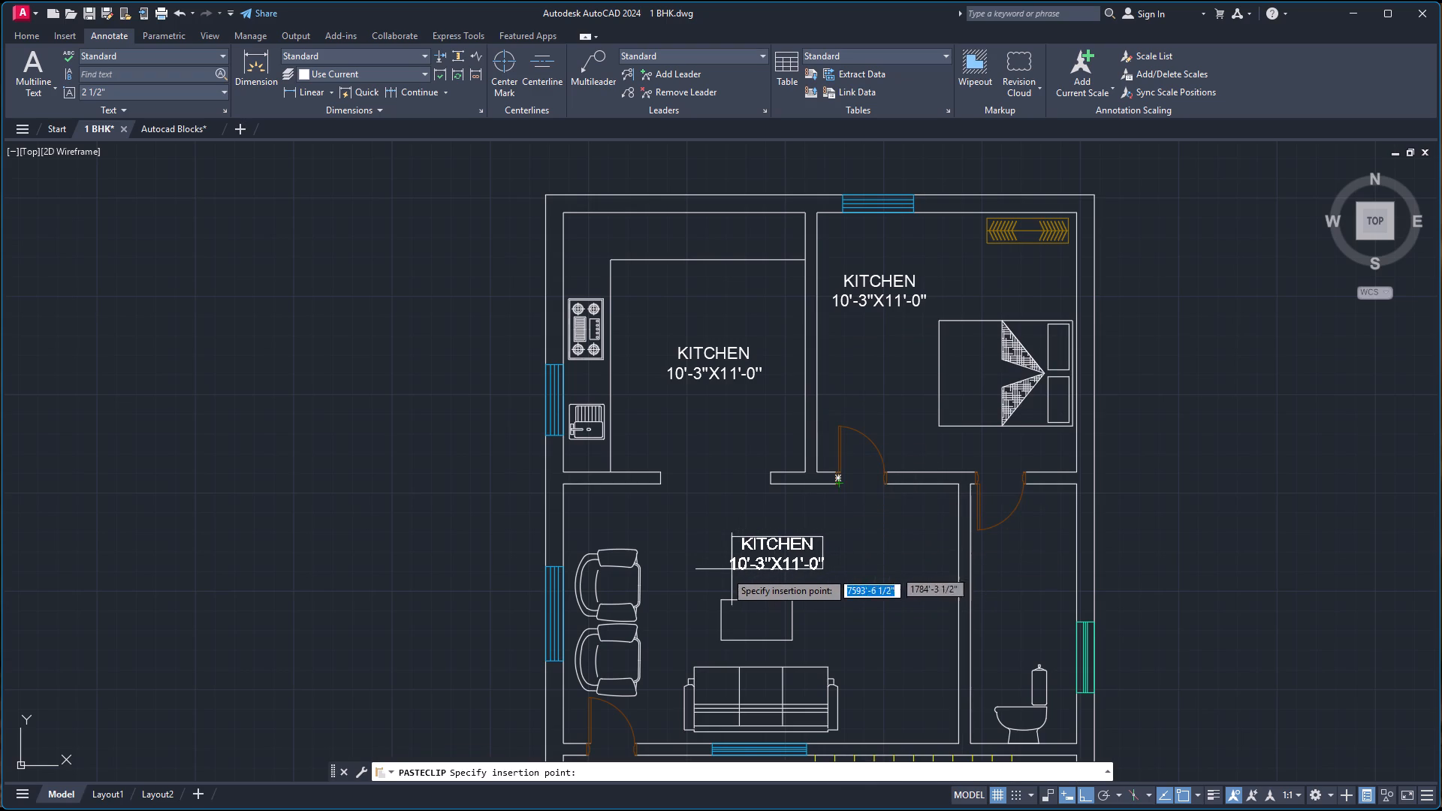
{"action": "left_click", "coordinate": [718, 572]}
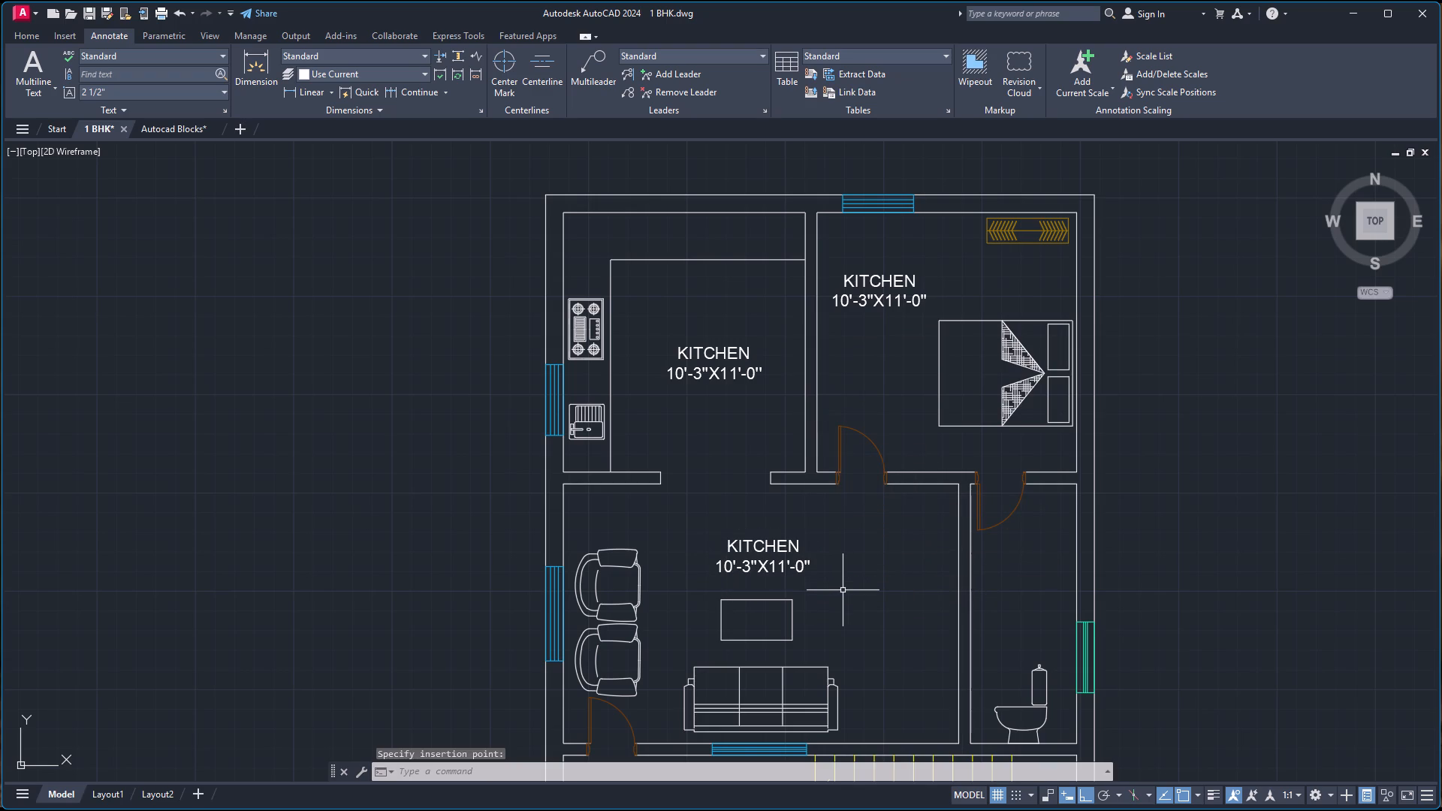
{"action": "key", "text": "ctrl+v"}
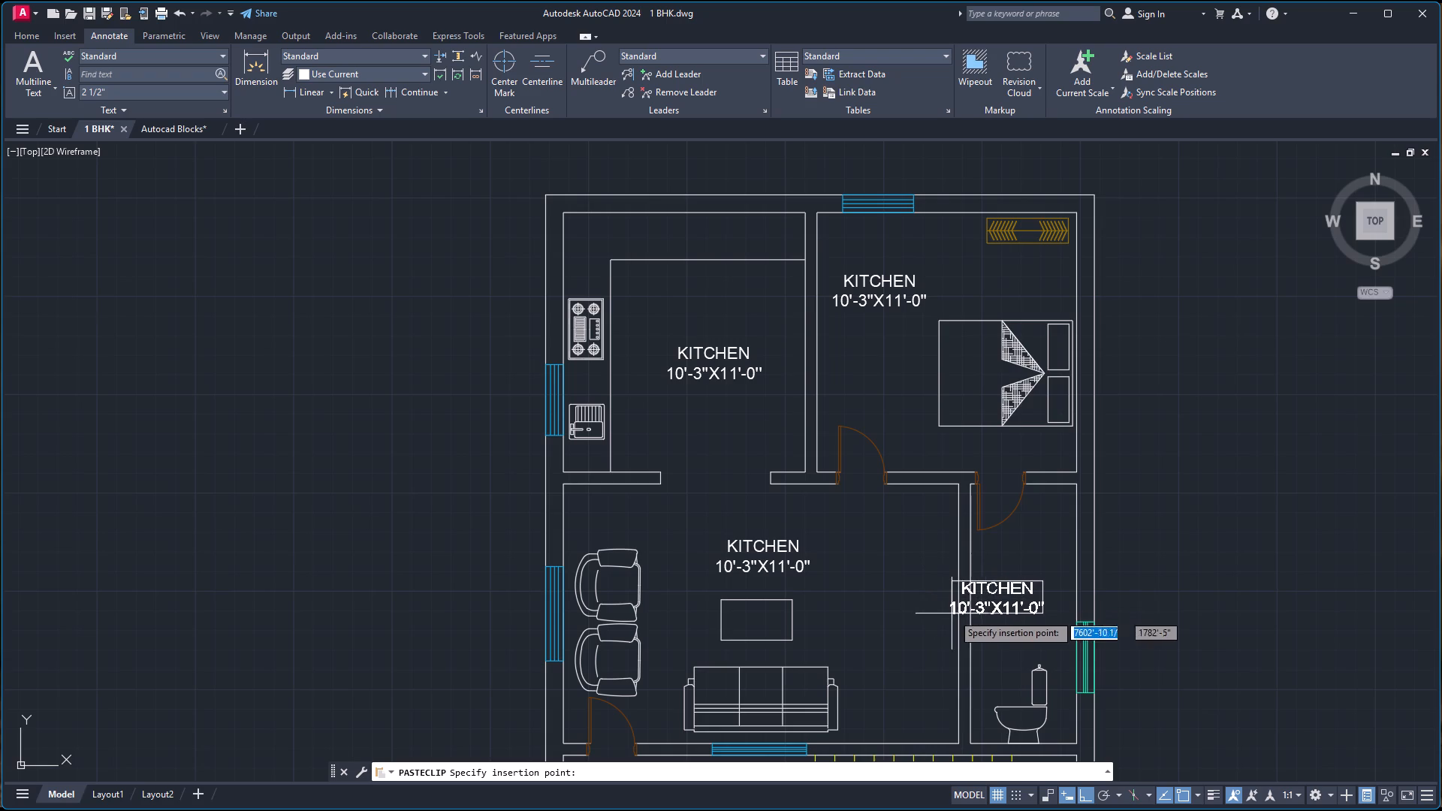
{"action": "left_click", "coordinate": [979, 581]}
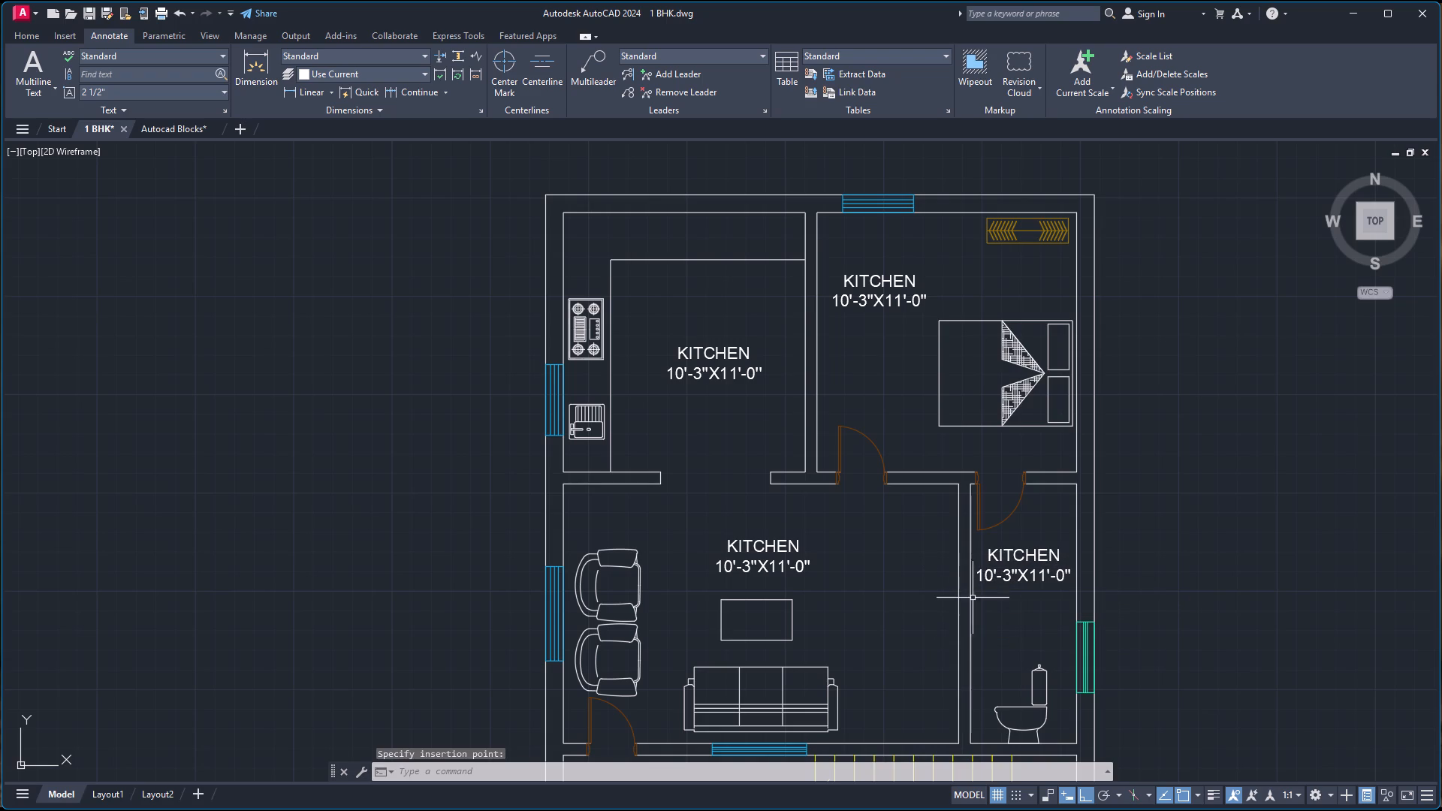
{"action": "key", "text": "ctrl+v"}
{"action": "scroll", "coordinate": [918, 638], "scroll_direction": "down", "scroll_amount": 1}
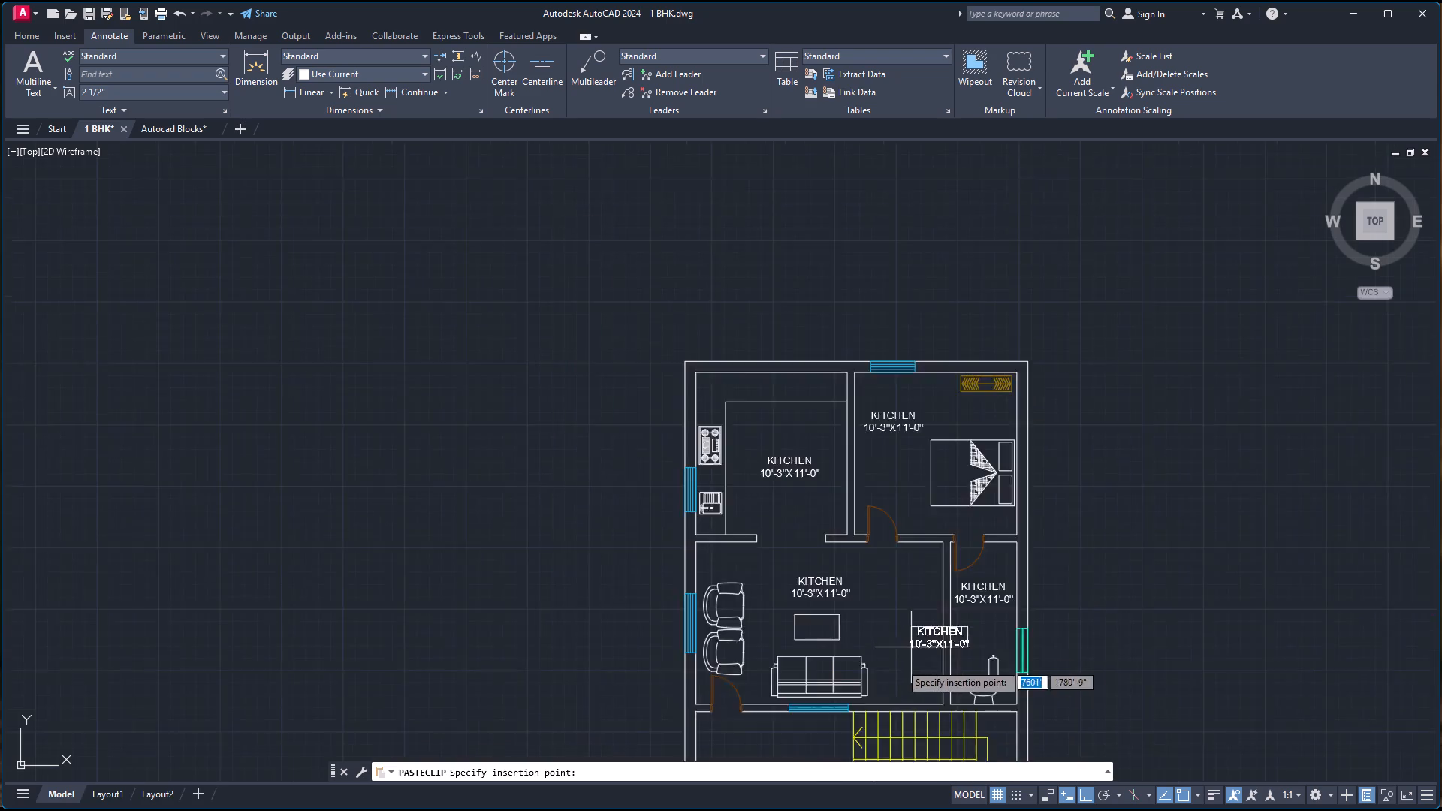
{"action": "scroll", "coordinate": [899, 664], "scroll_direction": "down", "scroll_amount": 1}
{"action": "scroll", "coordinate": [834, 734], "scroll_direction": "down", "scroll_amount": 1}
{"action": "scroll", "coordinate": [825, 738], "scroll_direction": "up", "scroll_amount": 2}
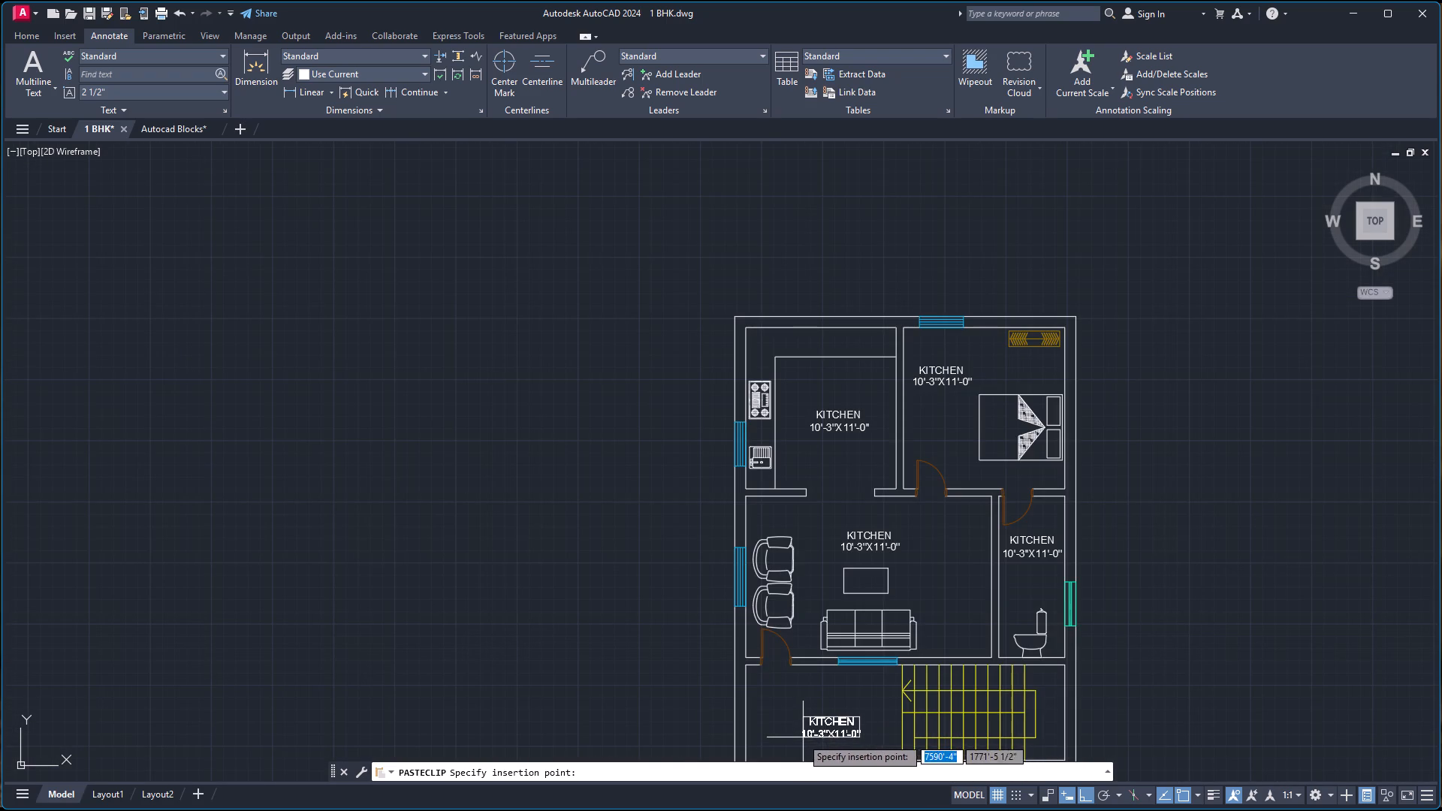
{"action": "left_click", "coordinate": [798, 738]}
Replace the bedroom label's text with BED ROOM and, on a second line, the size 11'-0''X11'-0''.
{"action": "scroll", "coordinate": [888, 523], "scroll_direction": "up", "scroll_amount": 1}
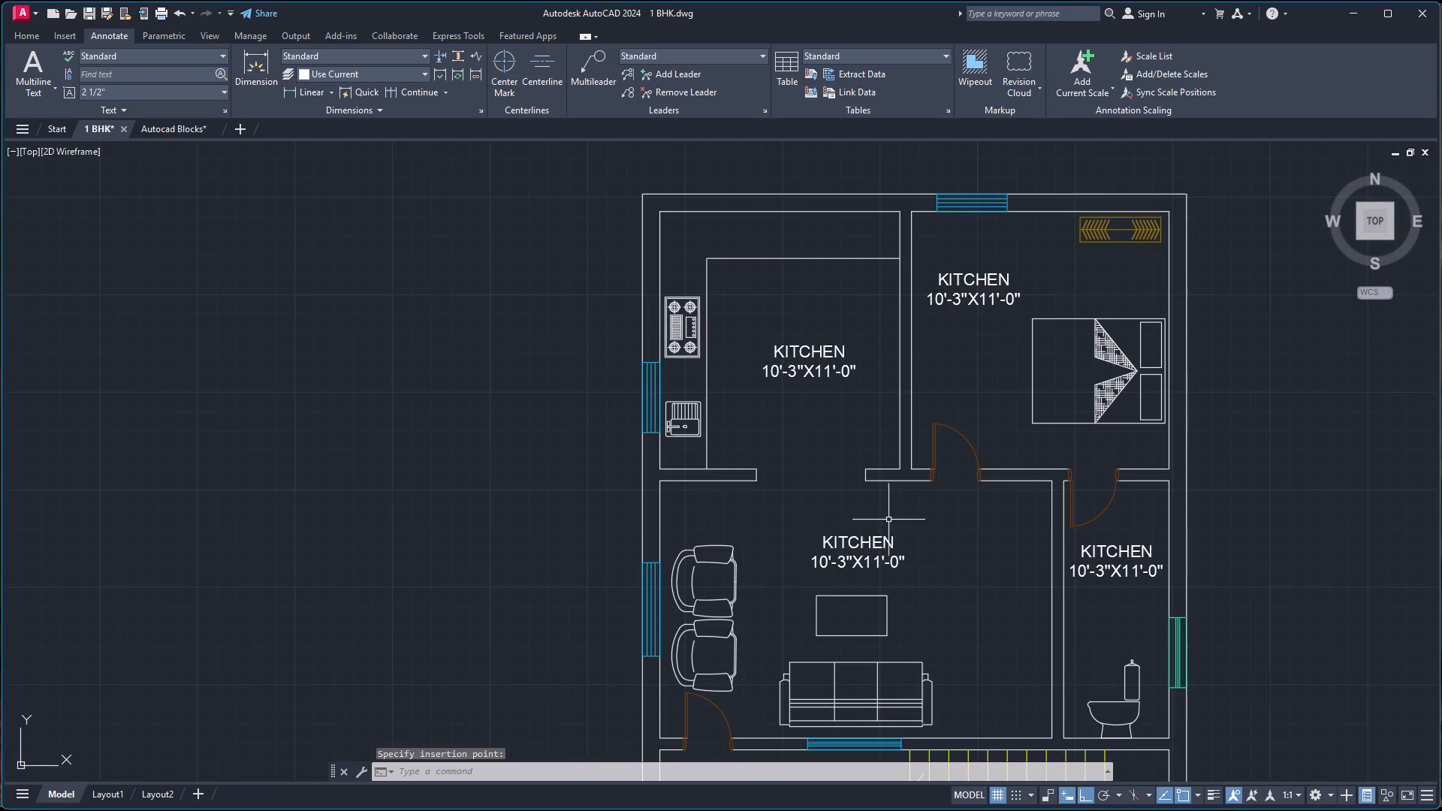
{"action": "double_click", "coordinate": [959, 288]}
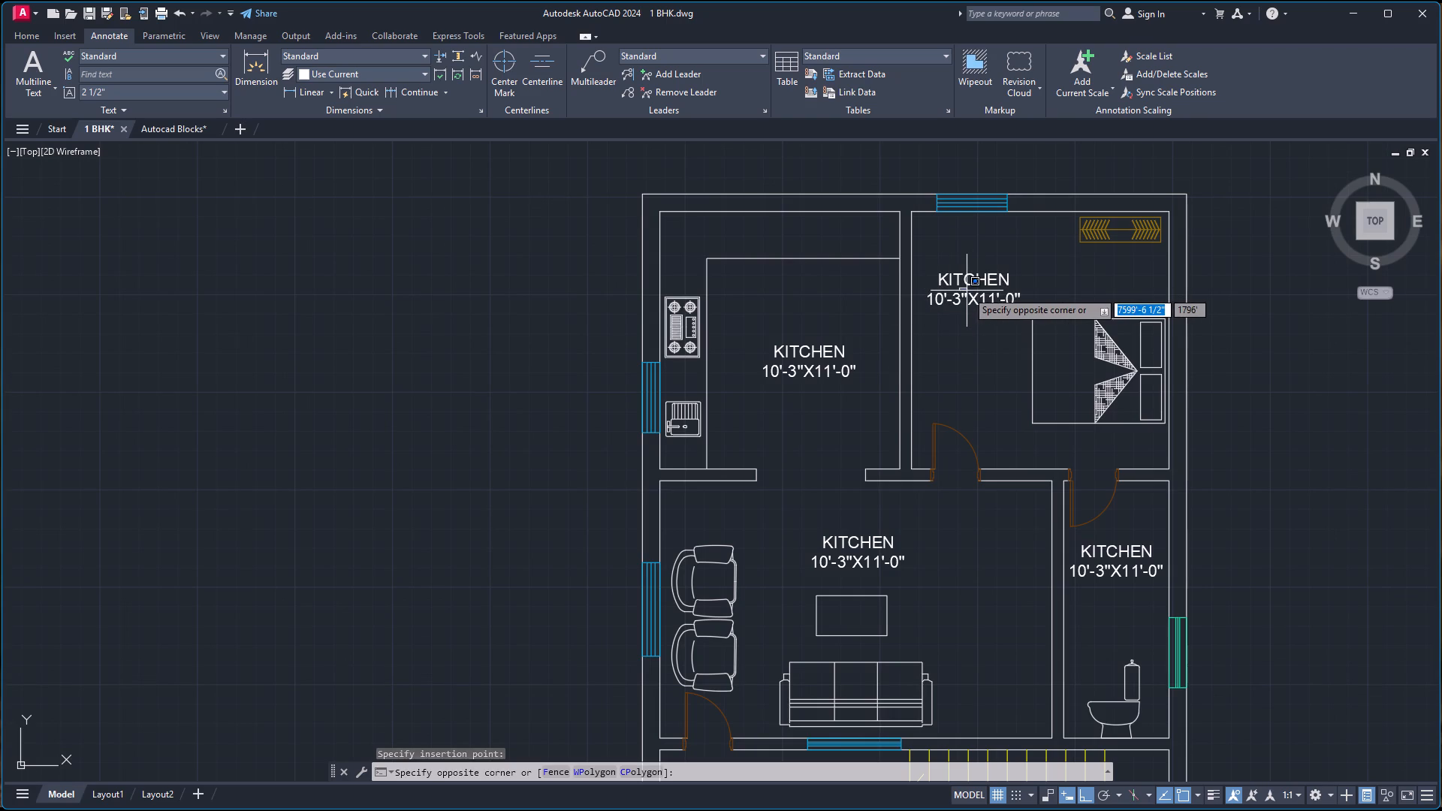
{"action": "key", "text": "Escape"}
{"action": "double_click", "coordinate": [972, 282]}
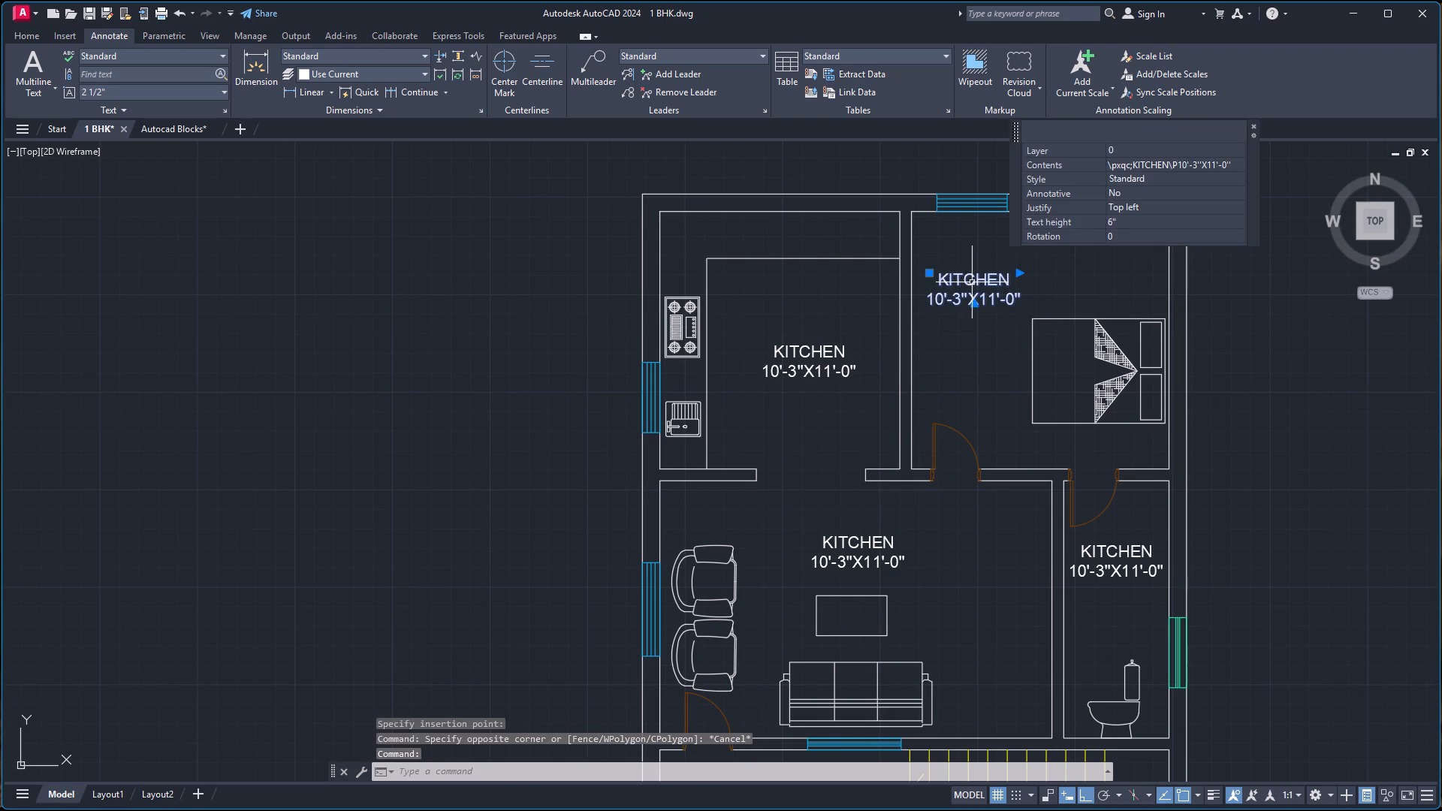
{"action": "key", "text": "ctrl+a"}
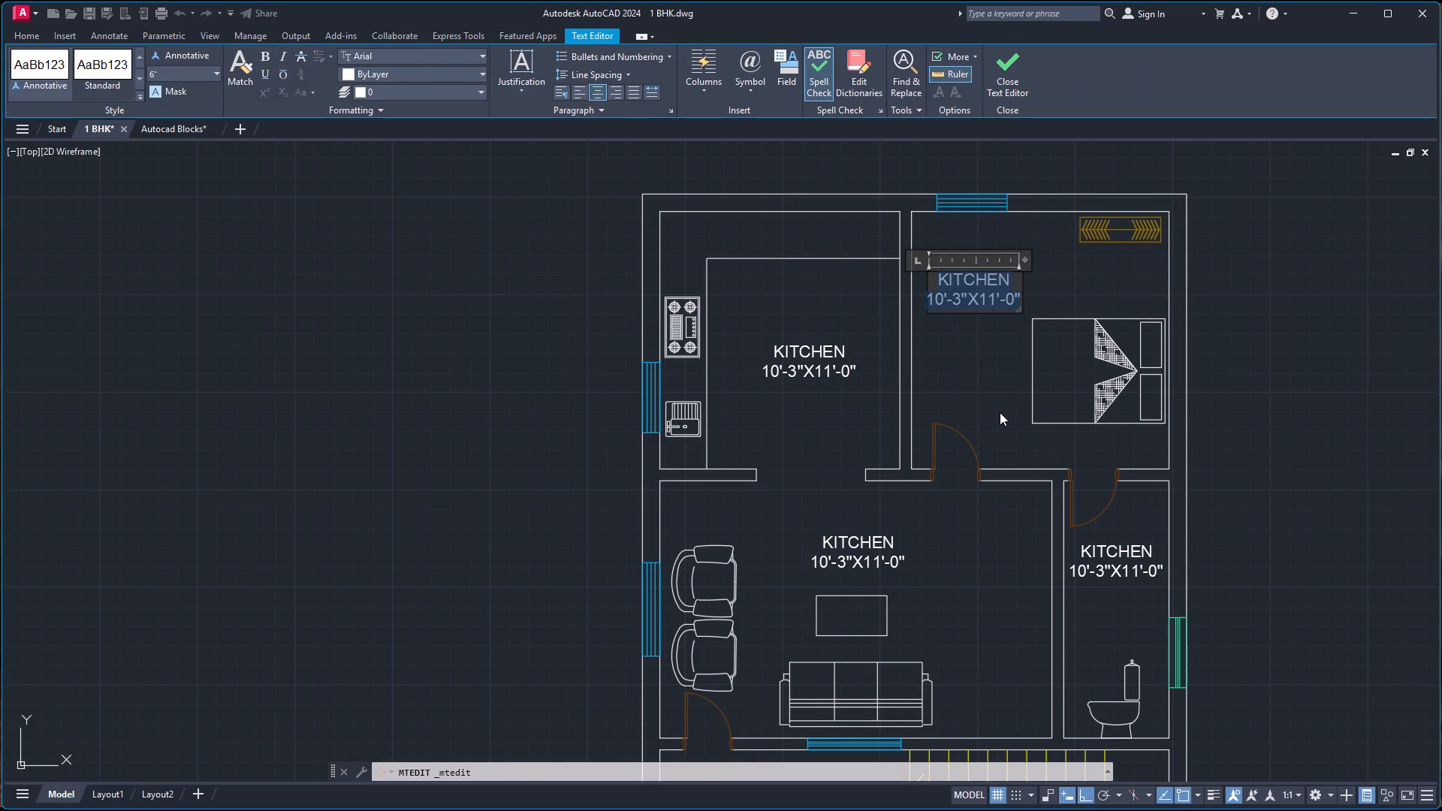
{"action": "type", "text": "BED ROOM"}
{"action": "key", "text": "space"}
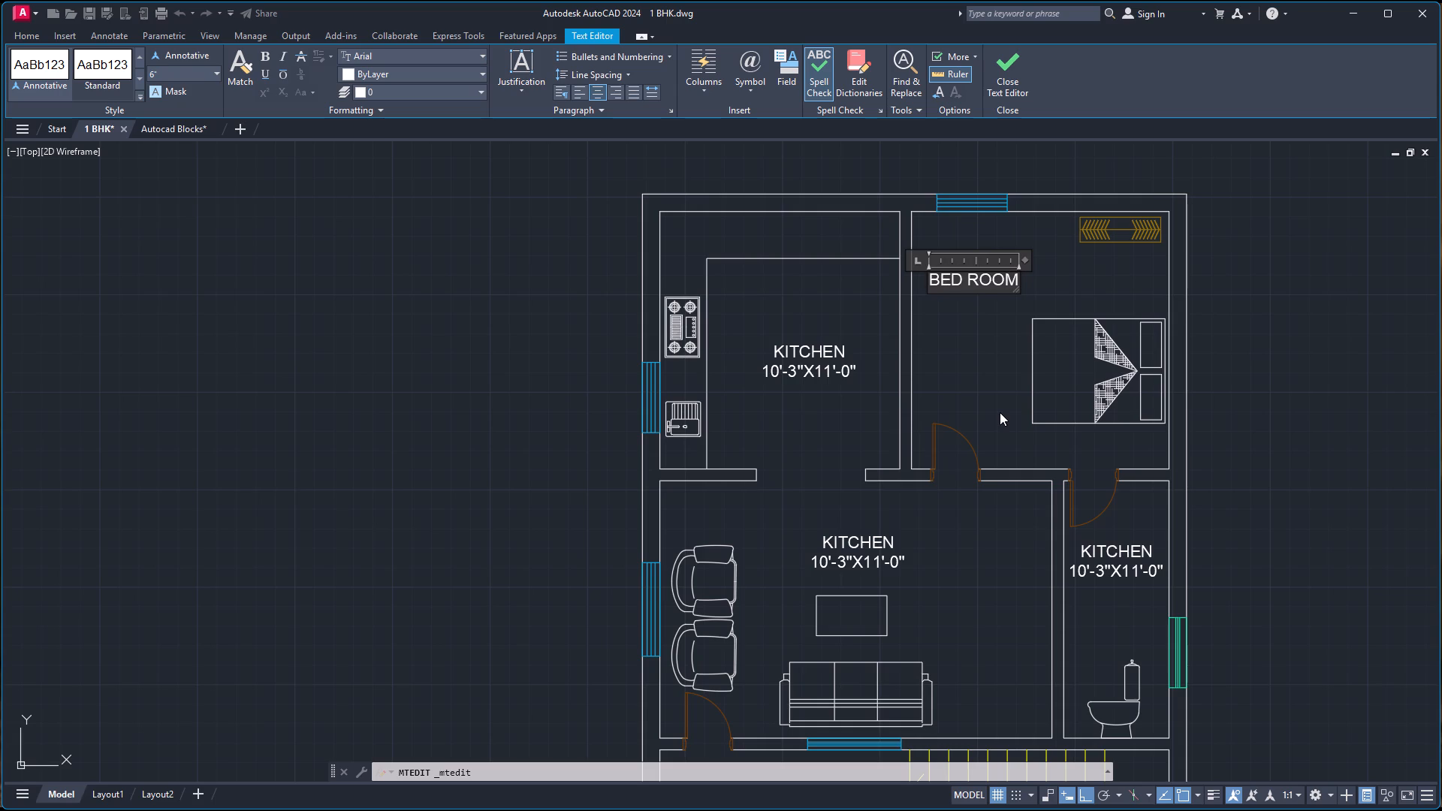
{"action": "key", "text": "BackSpace"}
{"action": "key", "text": "Return"}
{"action": "type", "text": "11'-0"}
{"action": "type", "text": "''"}
{"action": "key", "text": "x"}
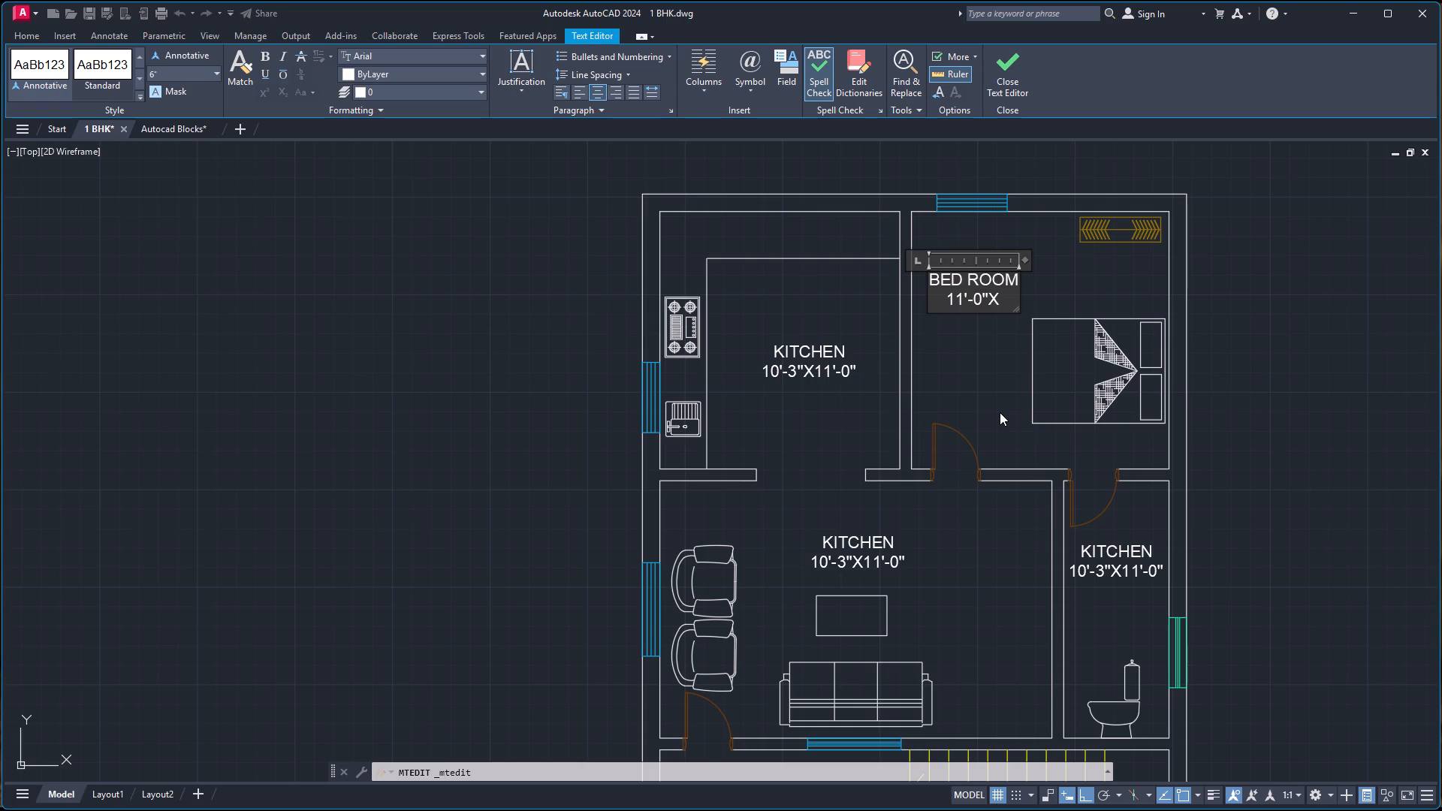
{"action": "type", "text": "11'"}
{"action": "type", "text": "-0''"}
{"action": "left_click", "coordinate": [884, 550]}
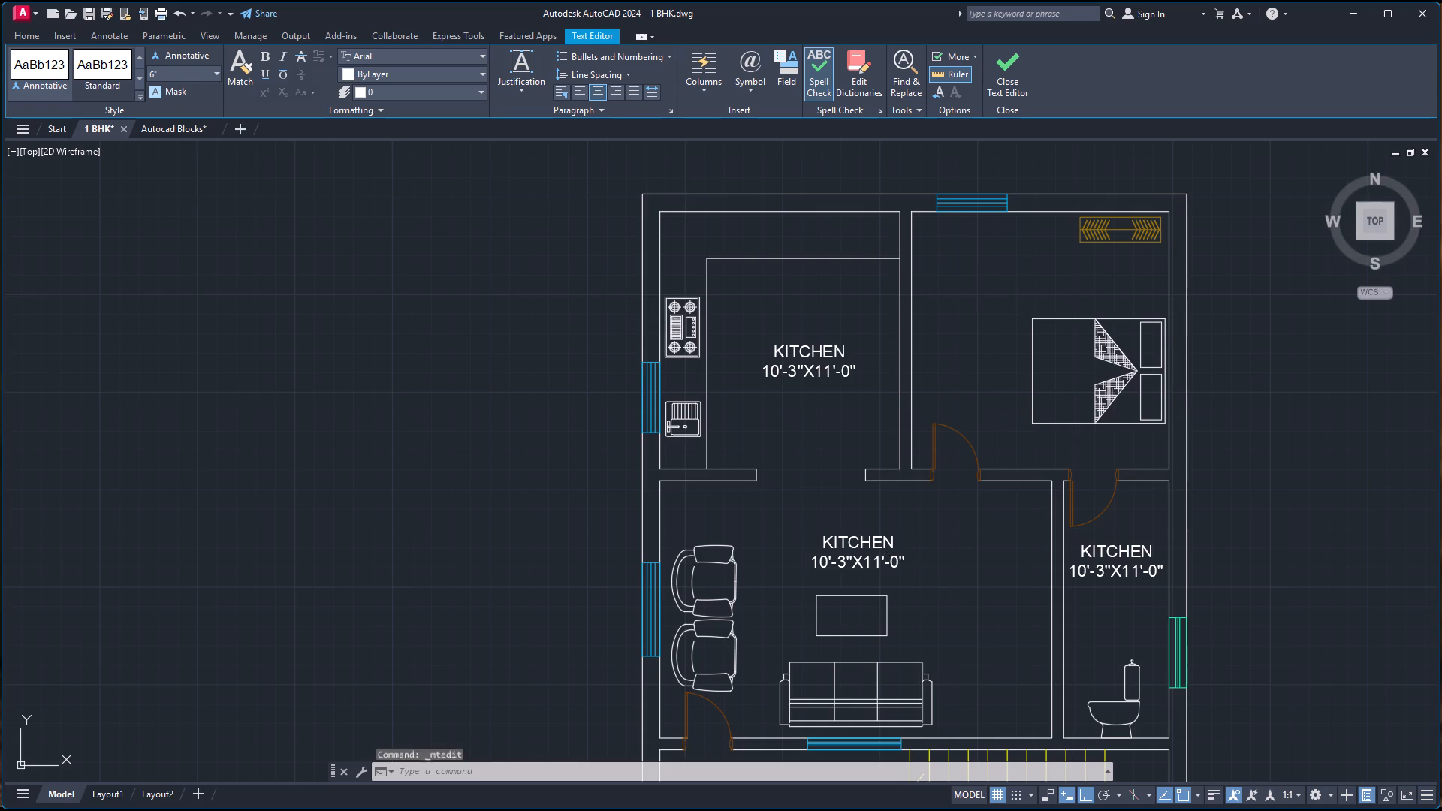
Replace the living room label's text with HALL and, on a second line, the size 17'-0''X11'-0''.
{"action": "double_click", "coordinate": [863, 543]}
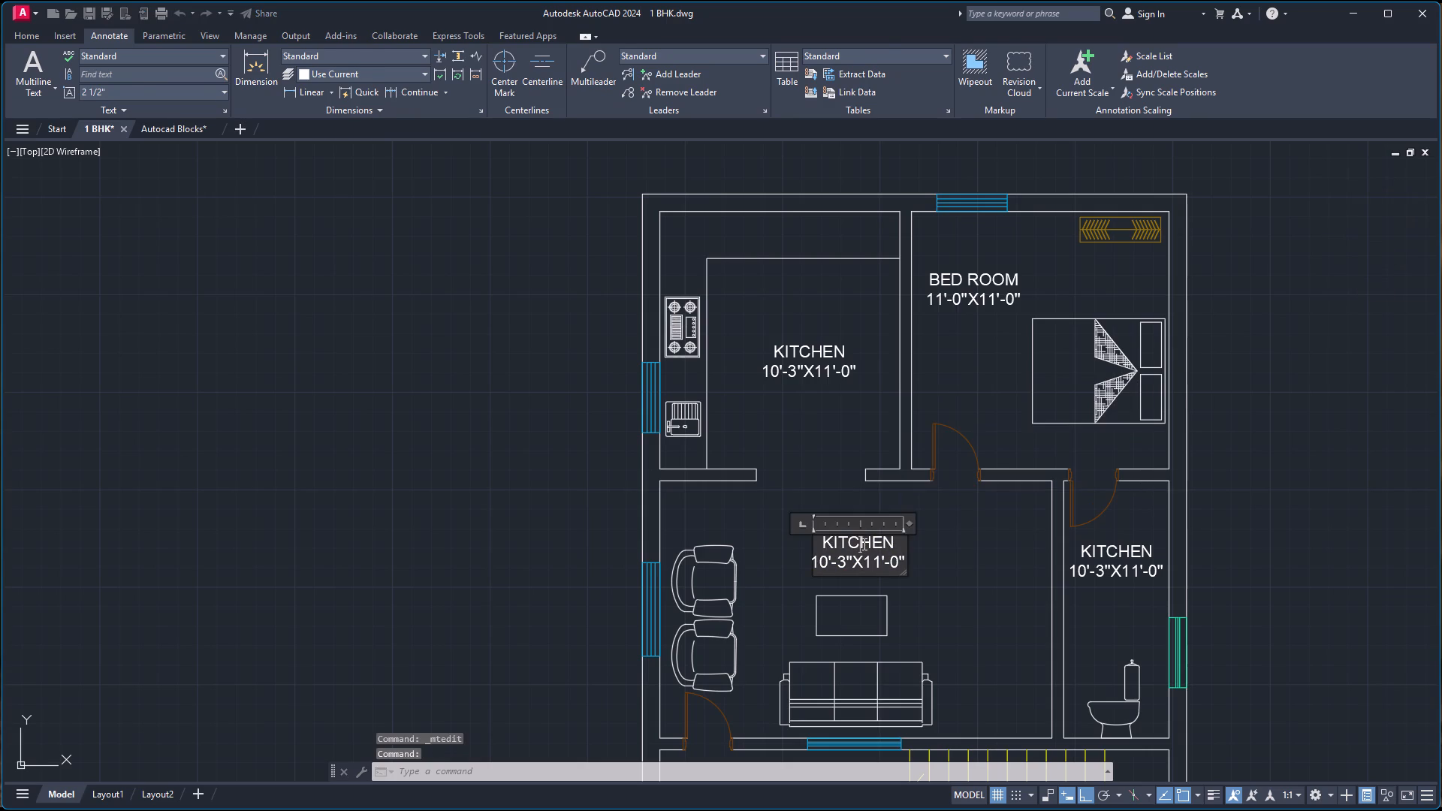
{"action": "key", "text": "ctrl+a"}
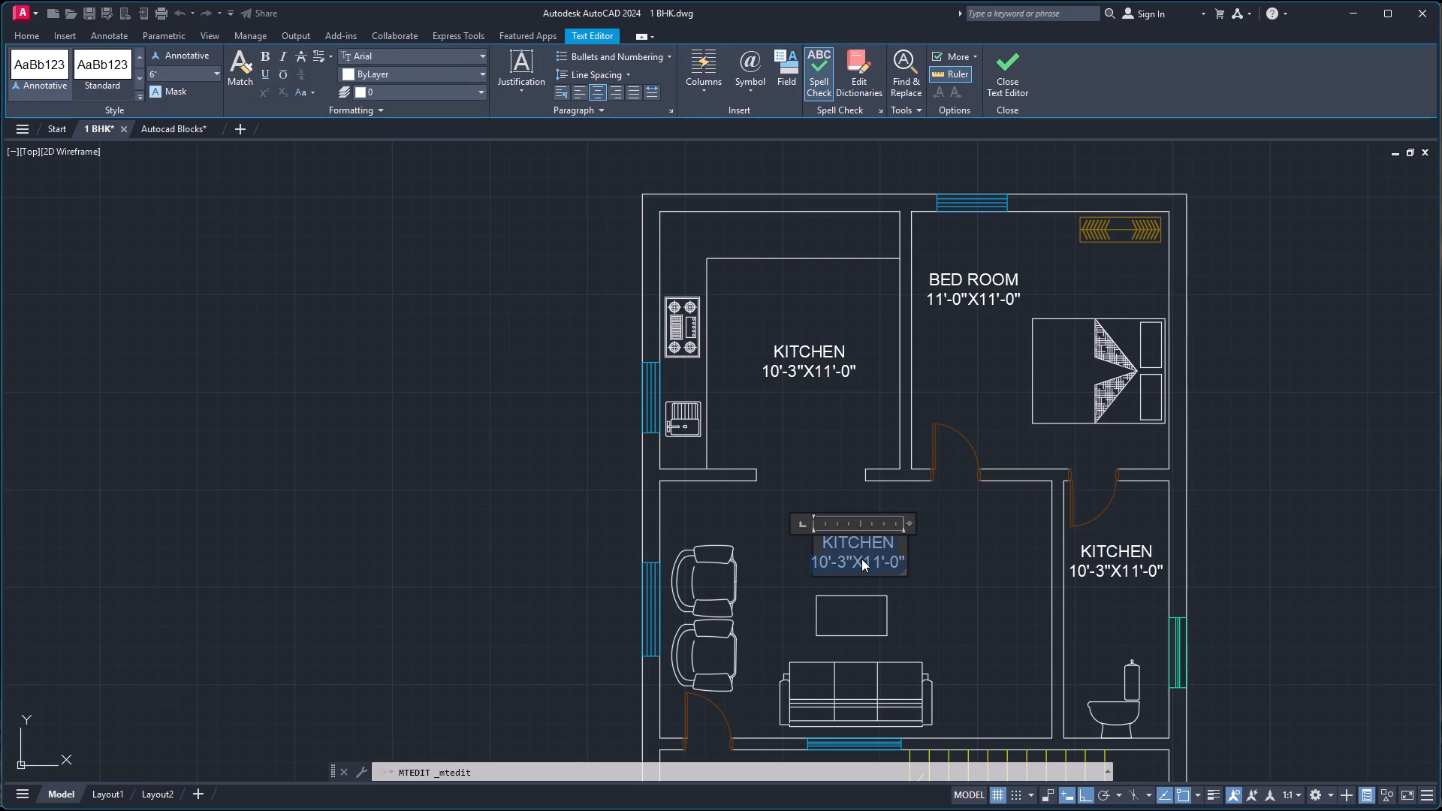
{"action": "type", "text": "HALL"}
{"action": "key", "text": "Return"}
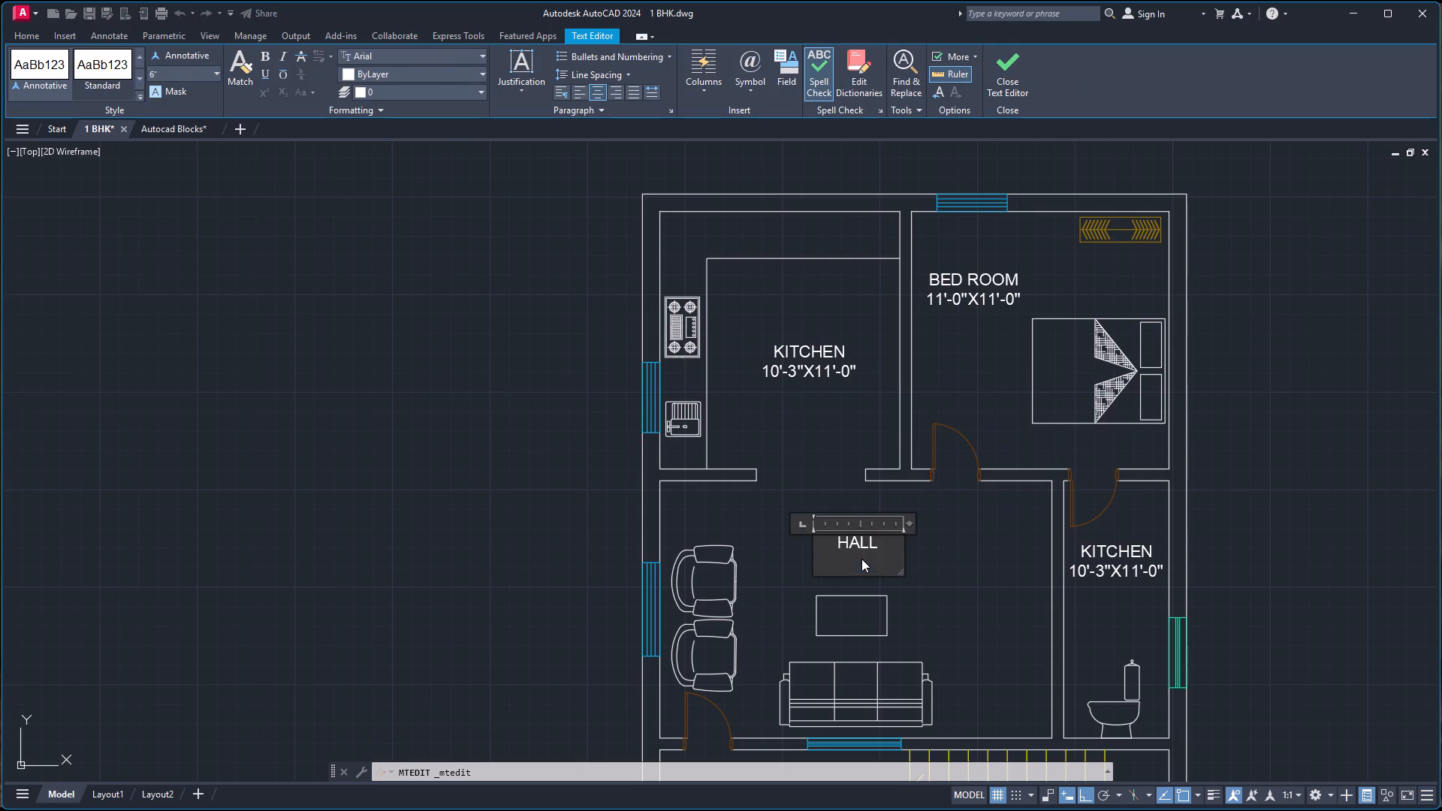
{"action": "type", "text": "17"}
{"action": "type", "text": "'-0''X"}
{"action": "type", "text": "11'-00"}
{"action": "key", "text": "BackSpace"}
{"action": "type", "text": "''"}
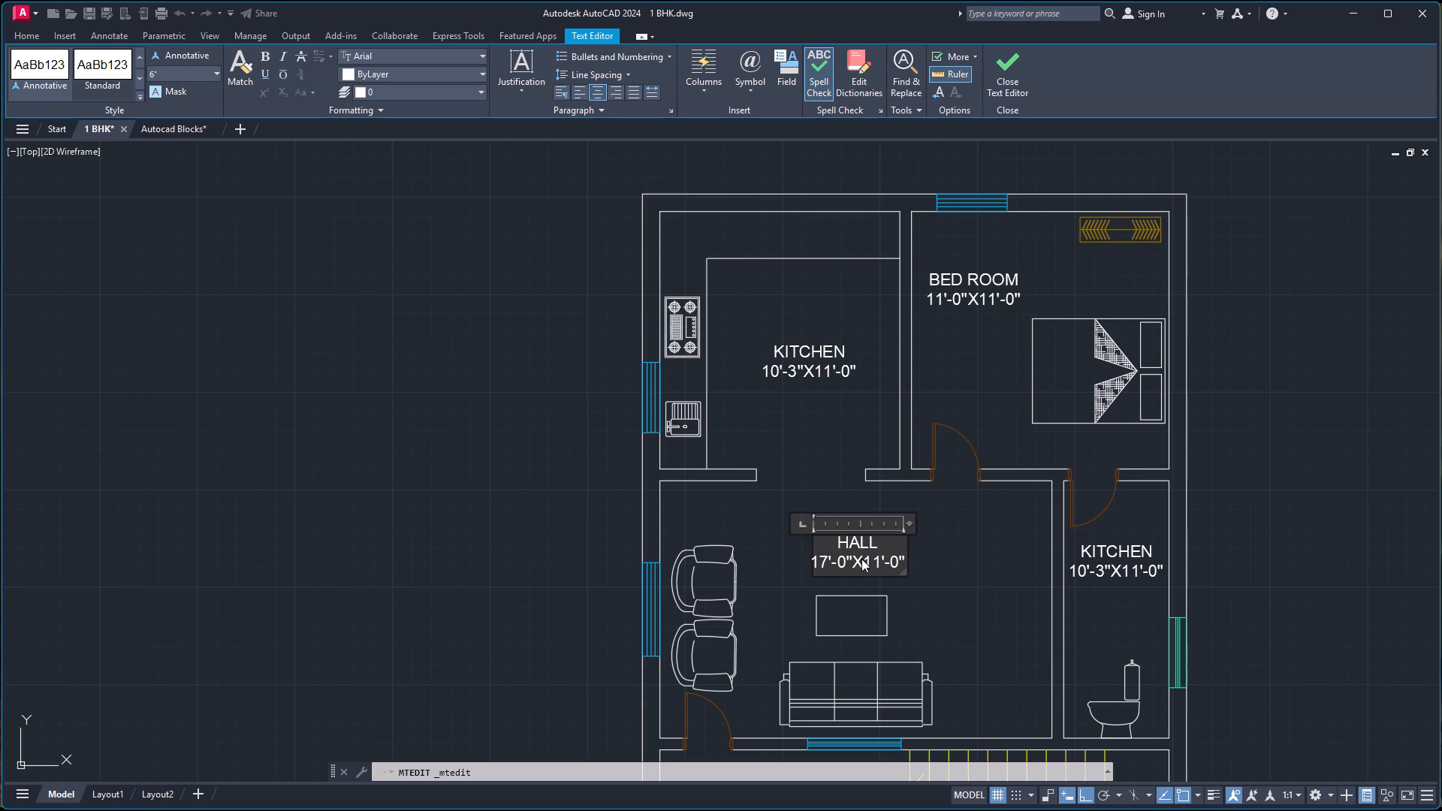
{"action": "left_click", "coordinate": [1086, 556]}
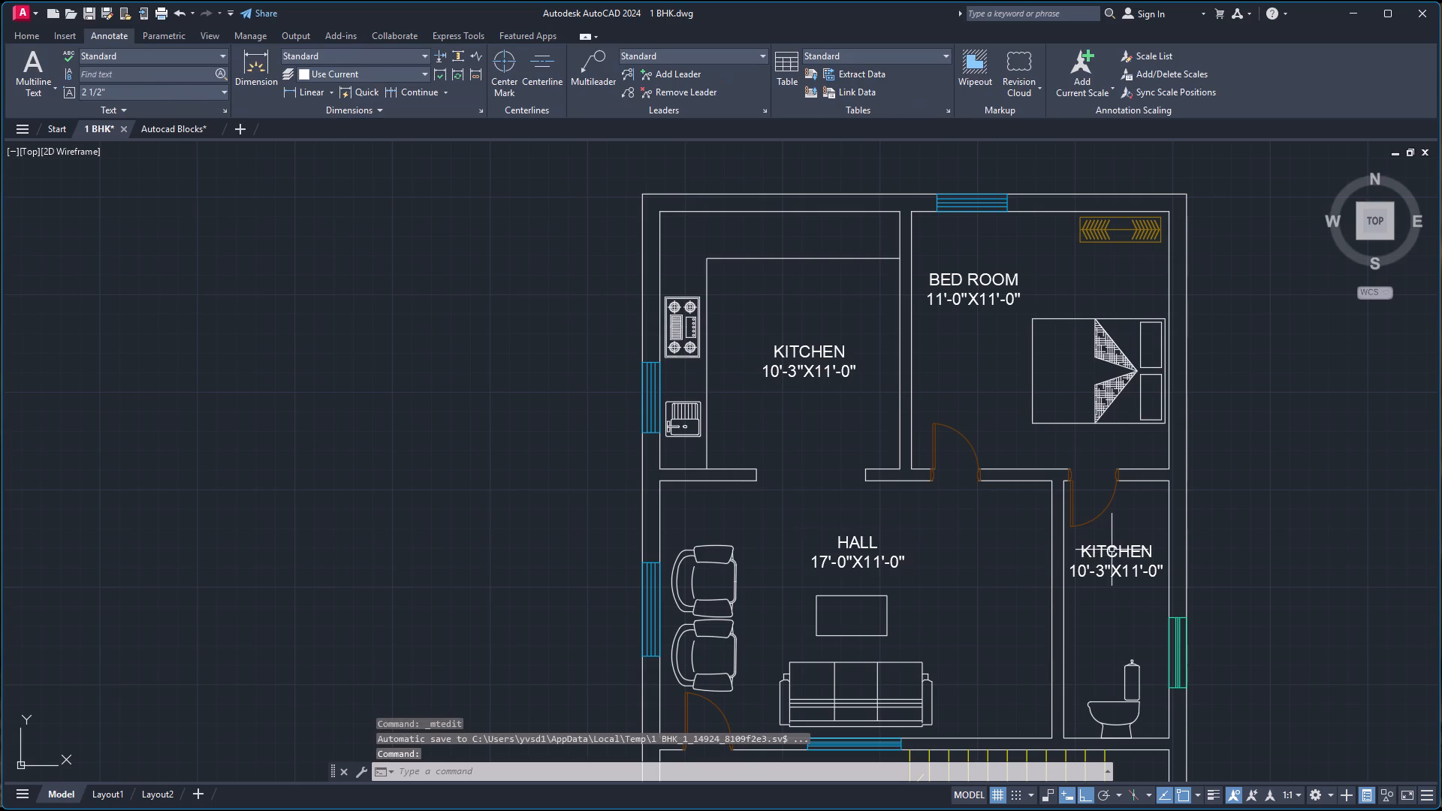
Replace the toilet label's text with A.TOILET and, on a second line, the size 4'-6''-11'-0''.
{"action": "double_click", "coordinate": [1116, 550]}
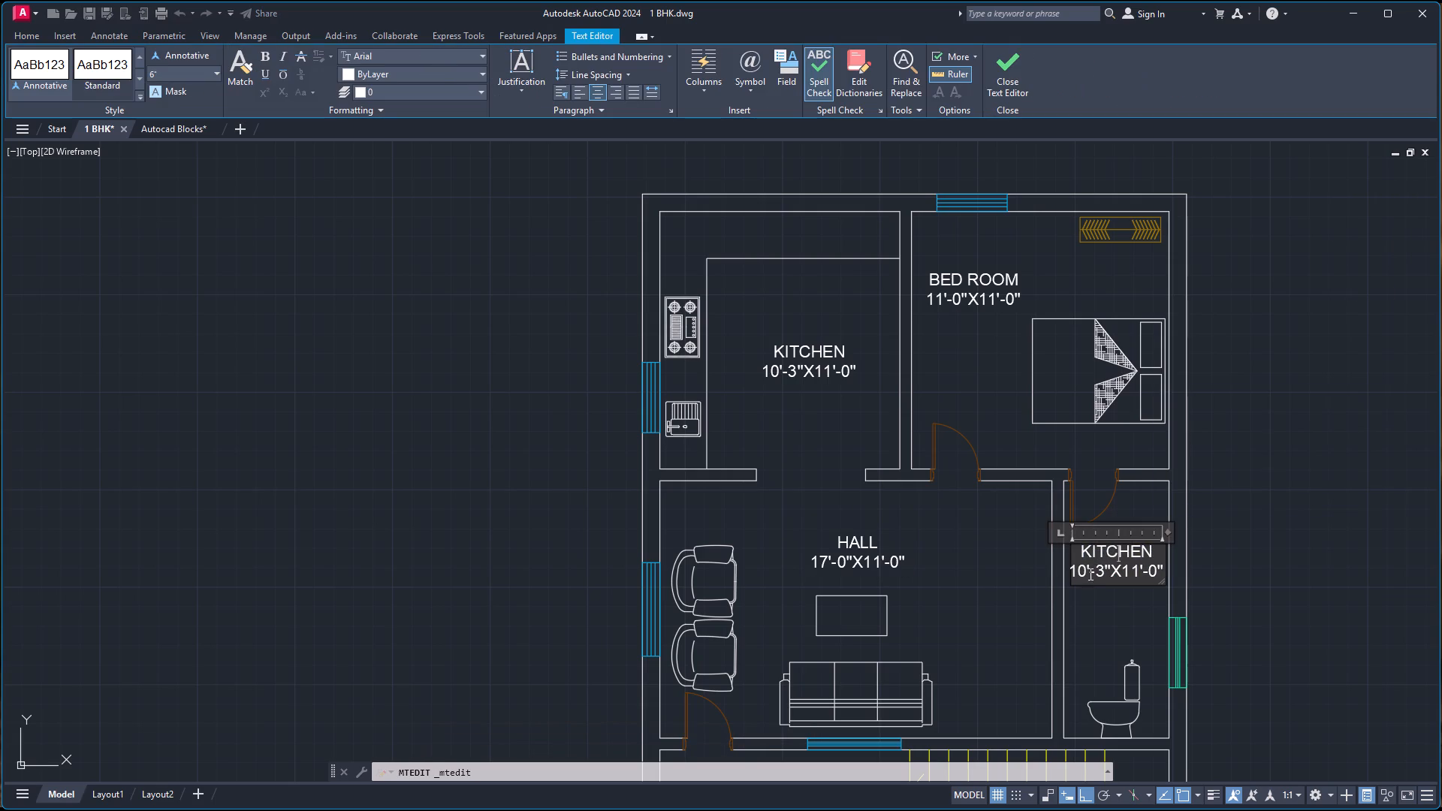
{"action": "key", "text": "ctrl+a"}
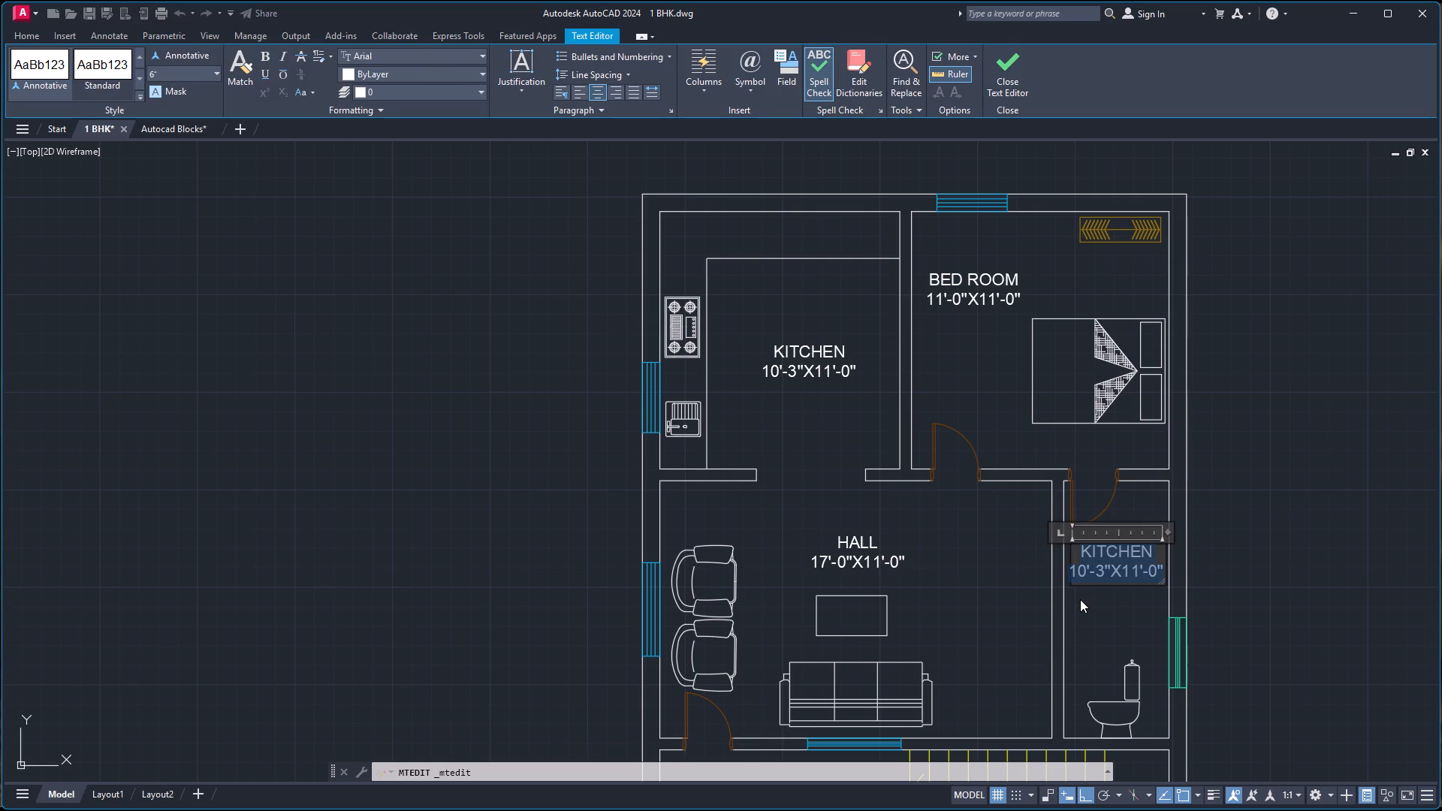
{"action": "type", "text": "A.T"}
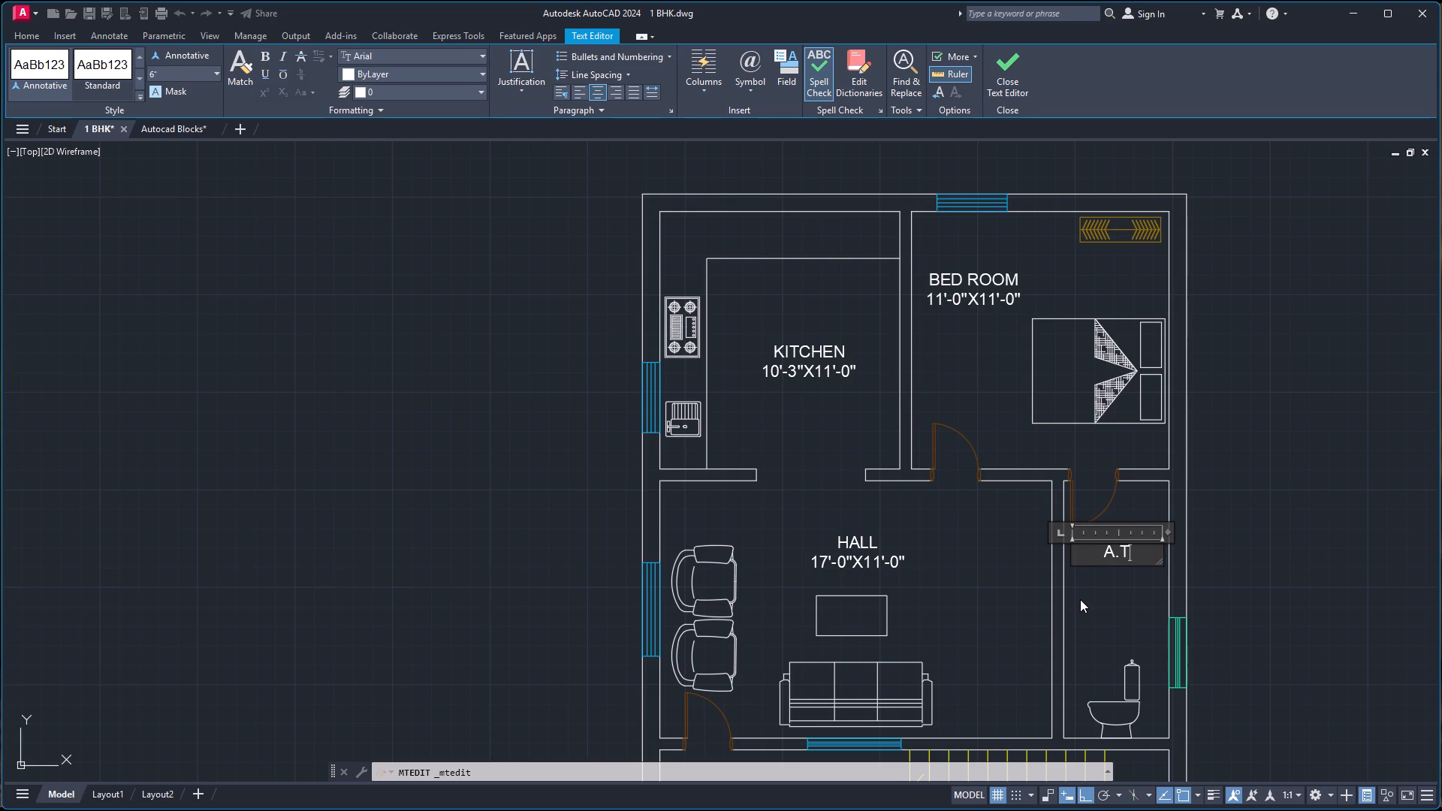
{"action": "type", "text": "OILET"}
{"action": "key", "text": "Return"}
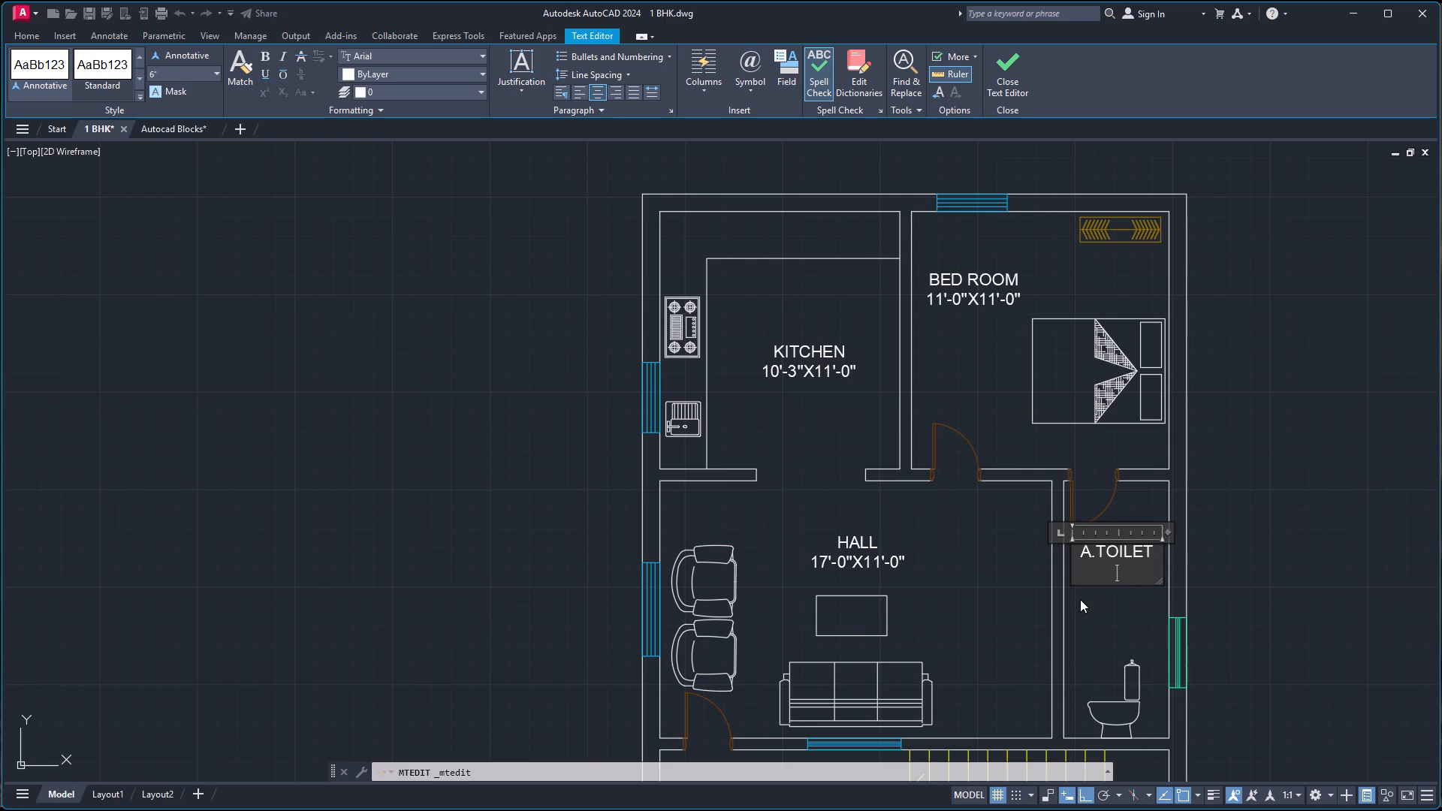
{"action": "type", "text": "4'-"}
{"action": "key", "text": "6"}
{"action": "type", "text": "''-"}
{"action": "type", "text": "11'-0''"}
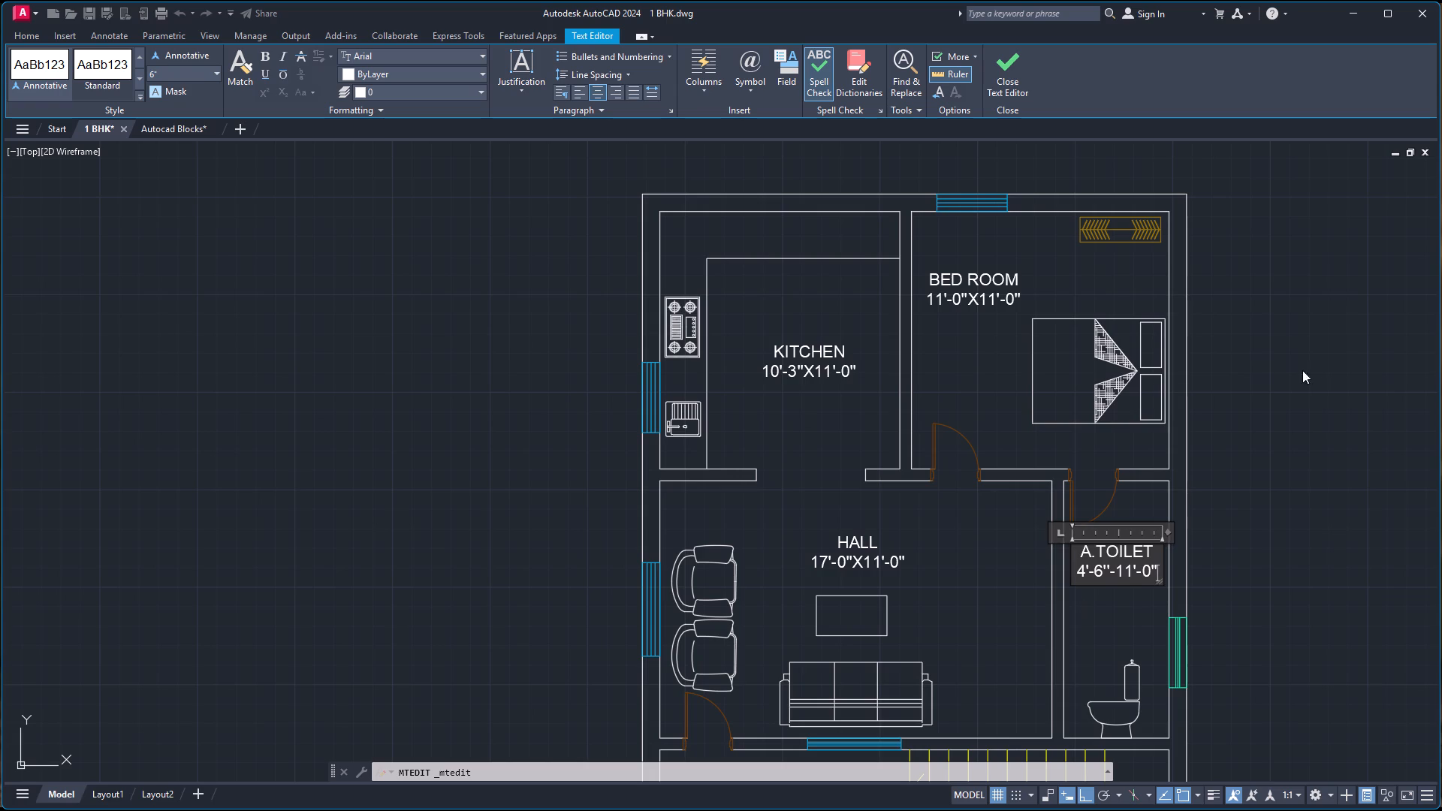
{"action": "left_click", "coordinate": [1311, 402]}
Replace the text of the label beside the staircase with PORTICO and, on a second line, the size 10'-6''X6'-6''.
{"action": "scroll", "coordinate": [1299, 605], "scroll_direction": "down", "scroll_amount": 2}
{"action": "scroll", "coordinate": [1233, 689], "scroll_direction": "up", "scroll_amount": 2}
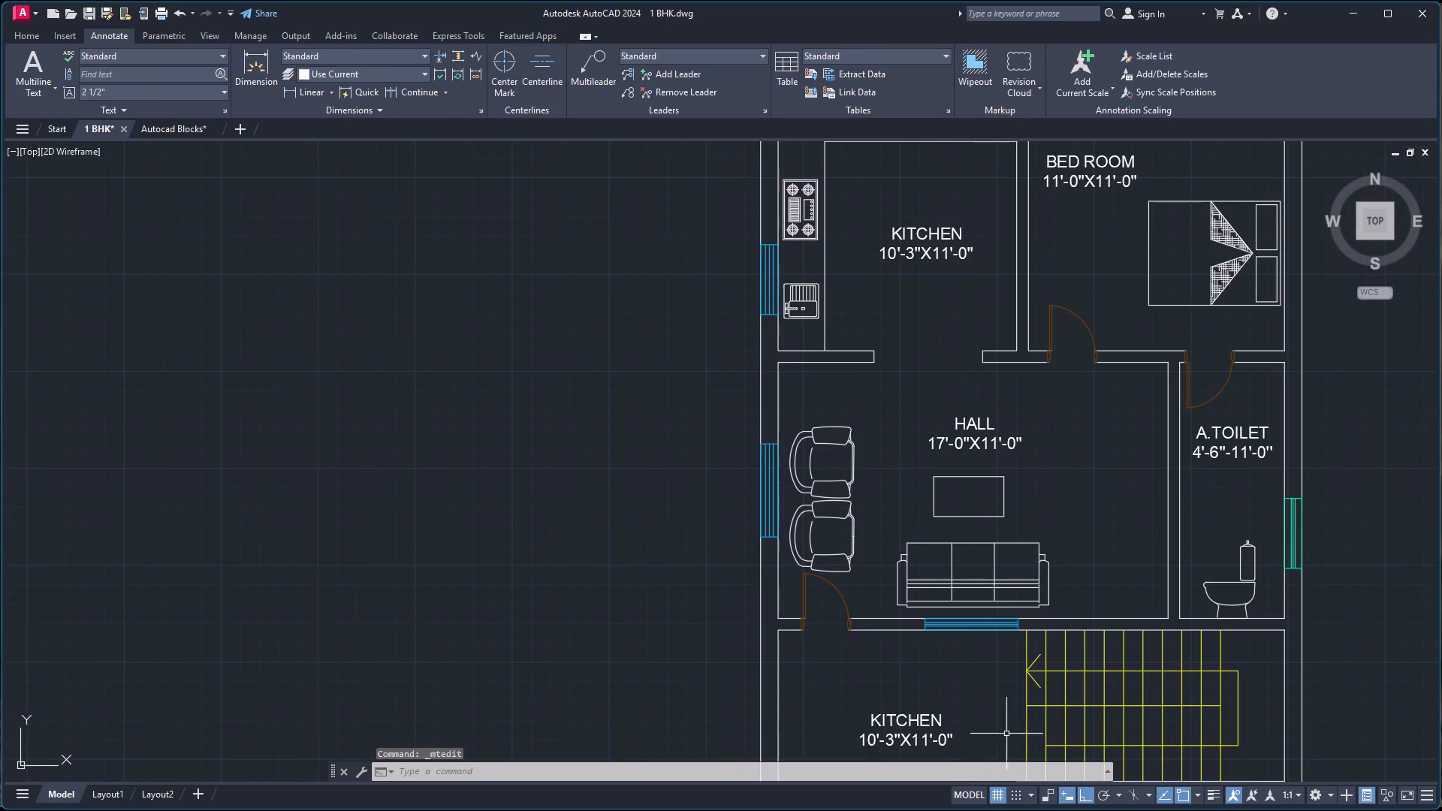
{"action": "double_click", "coordinate": [923, 723]}
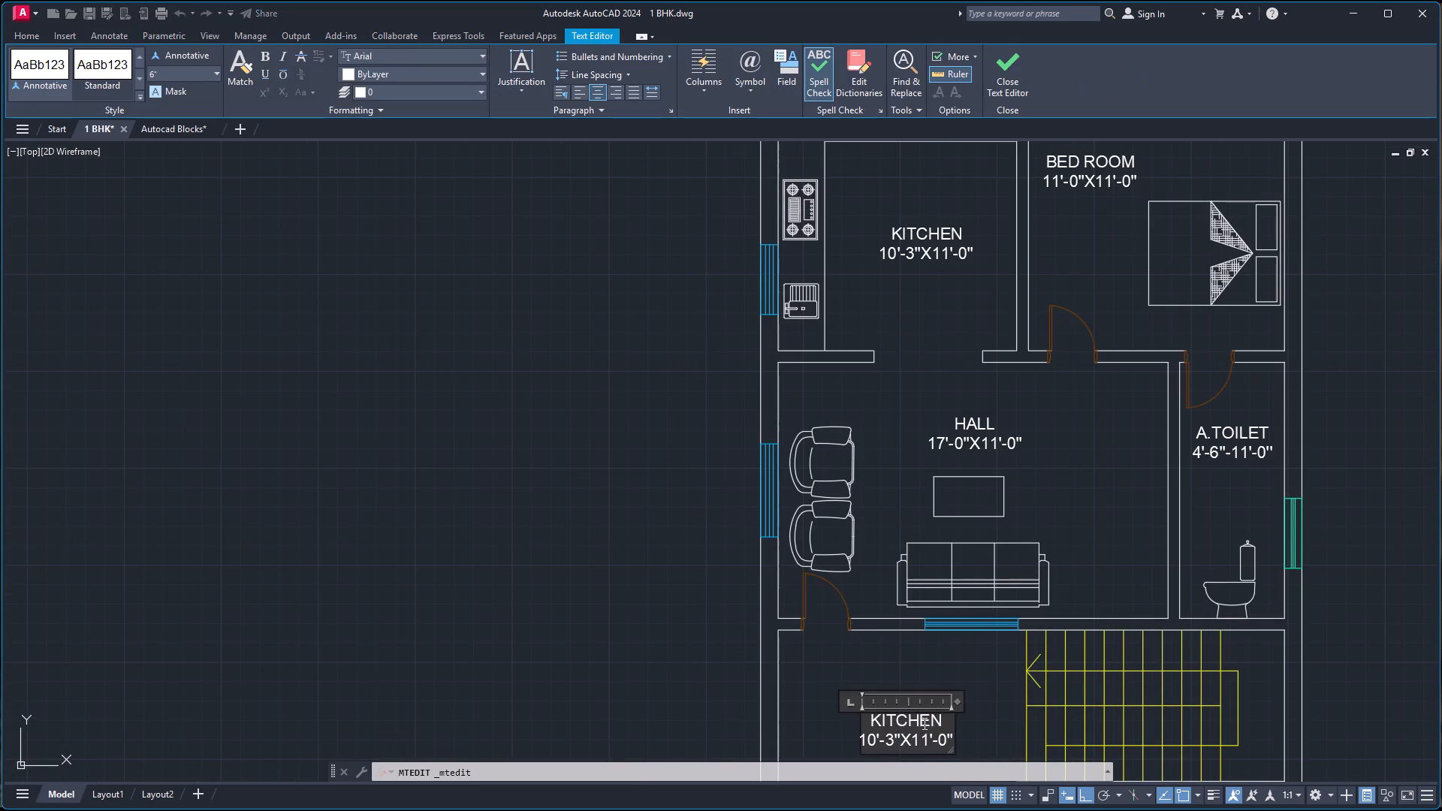
{"action": "key", "text": "ctrl+a"}
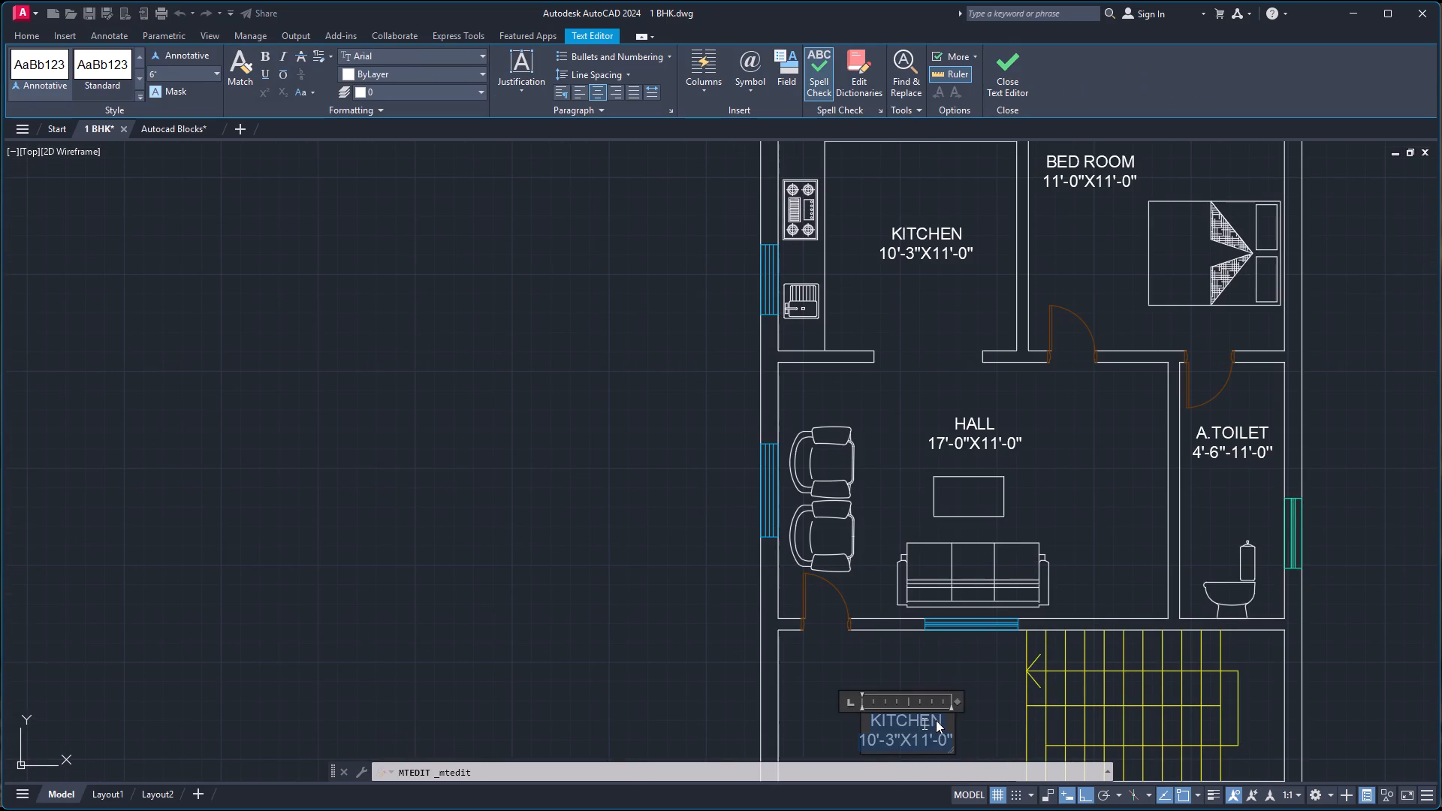
{"action": "type", "text": "PO"}
{"action": "type", "text": "RT"}
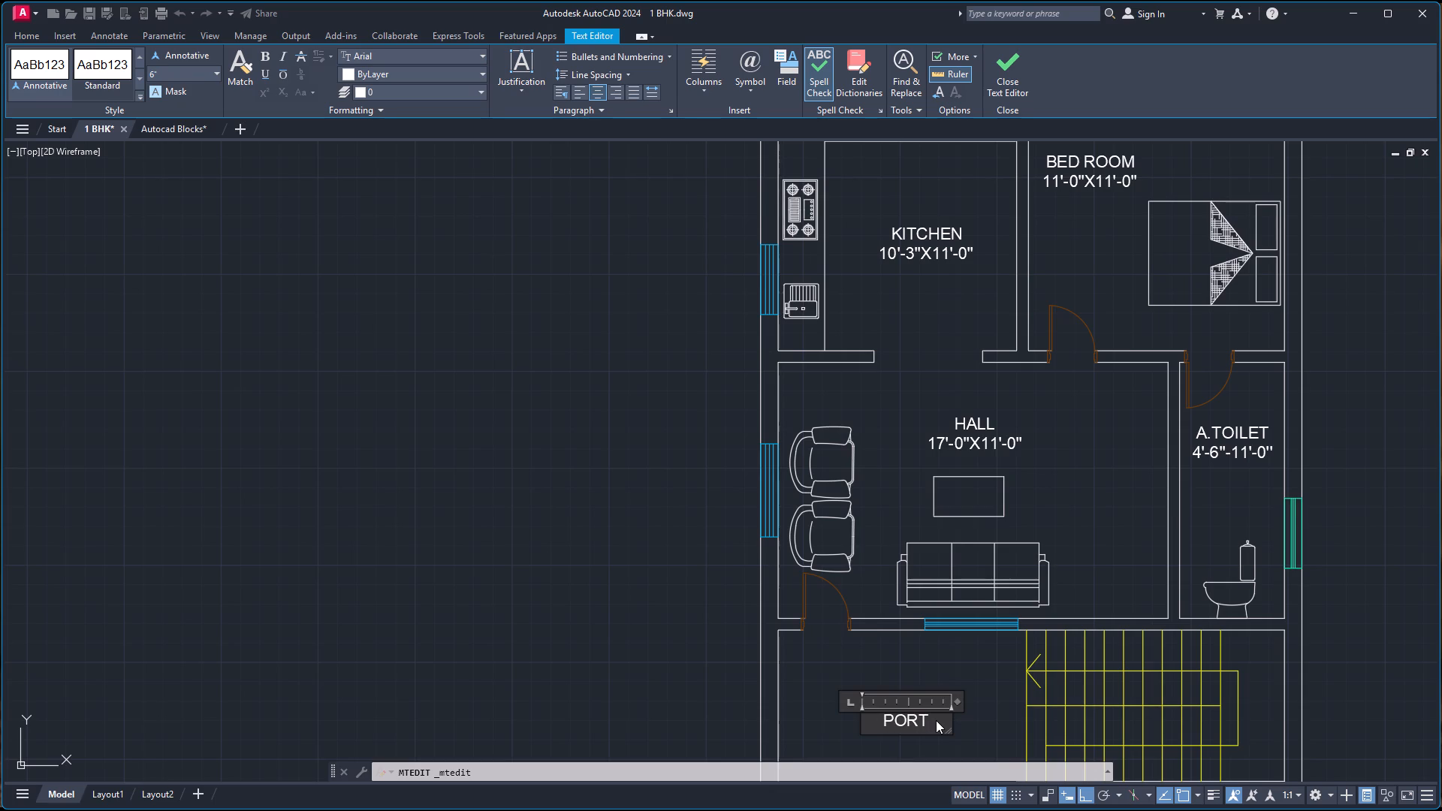
{"action": "key", "text": "i"}
{"action": "type", "text": "CO"}
{"action": "key", "text": "Return"}
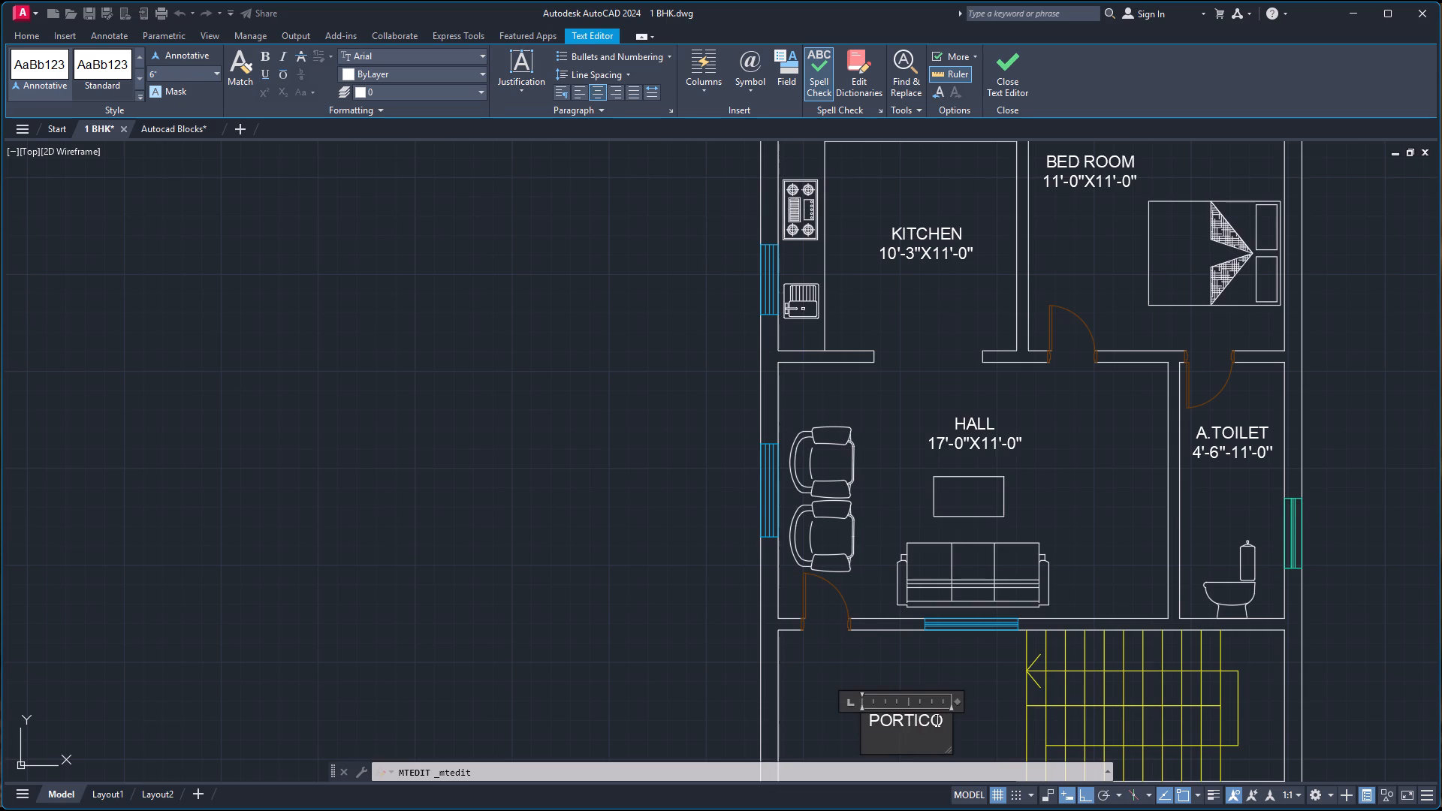
{"action": "type", "text": "10'-"}
{"action": "key", "text": "6"}
{"action": "type", "text": "''X"}
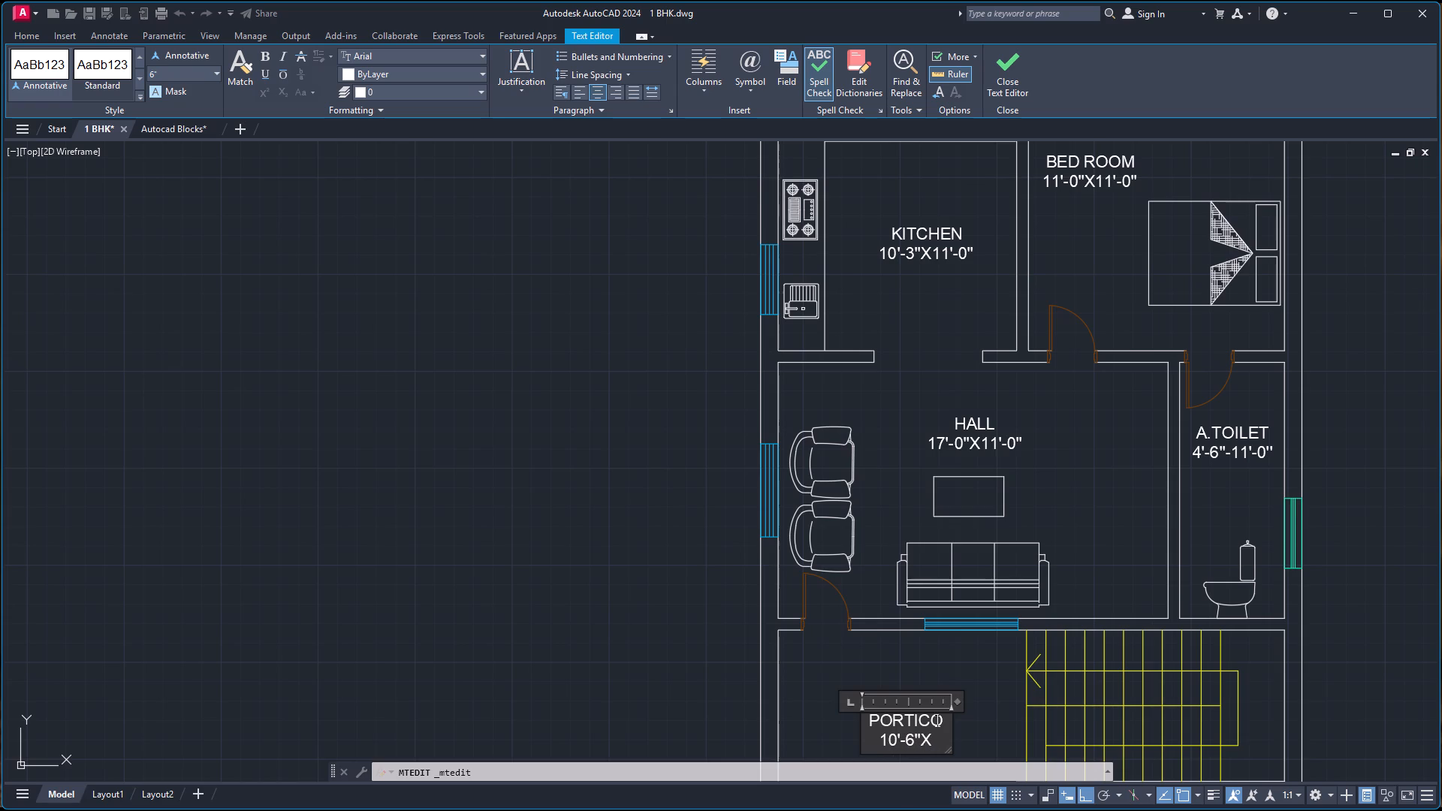
{"action": "type", "text": "6'-"}
{"action": "type", "text": "6''"}
{"action": "left_click", "coordinate": [1380, 561]}
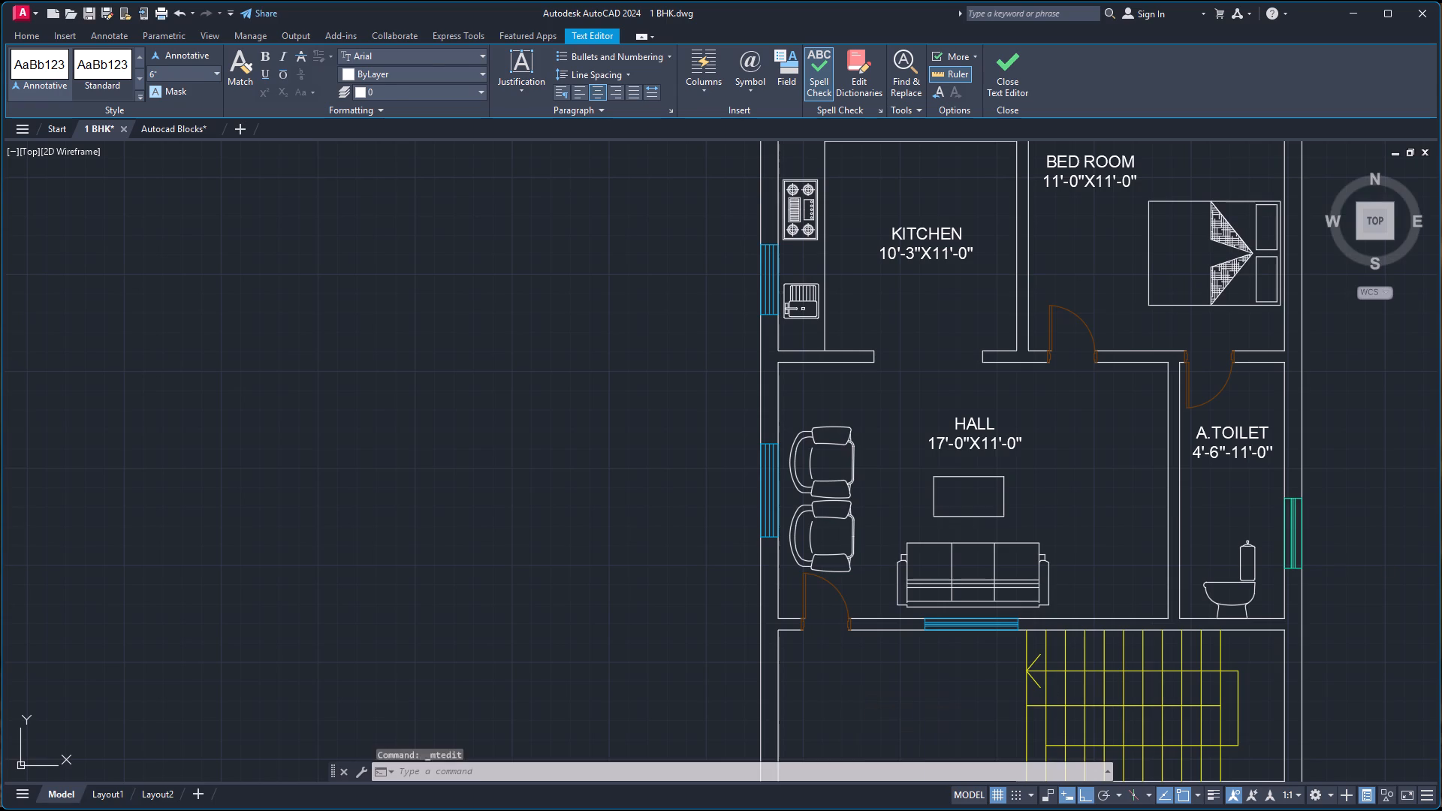
Add the single-line text MD at the entrance door between portico and hall, about 11" high and unrotated.
{"action": "scroll", "coordinate": [1394, 637], "scroll_direction": "down", "scroll_amount": 3}
{"action": "scroll", "coordinate": [1428, 667], "scroll_direction": "up", "scroll_amount": 2}
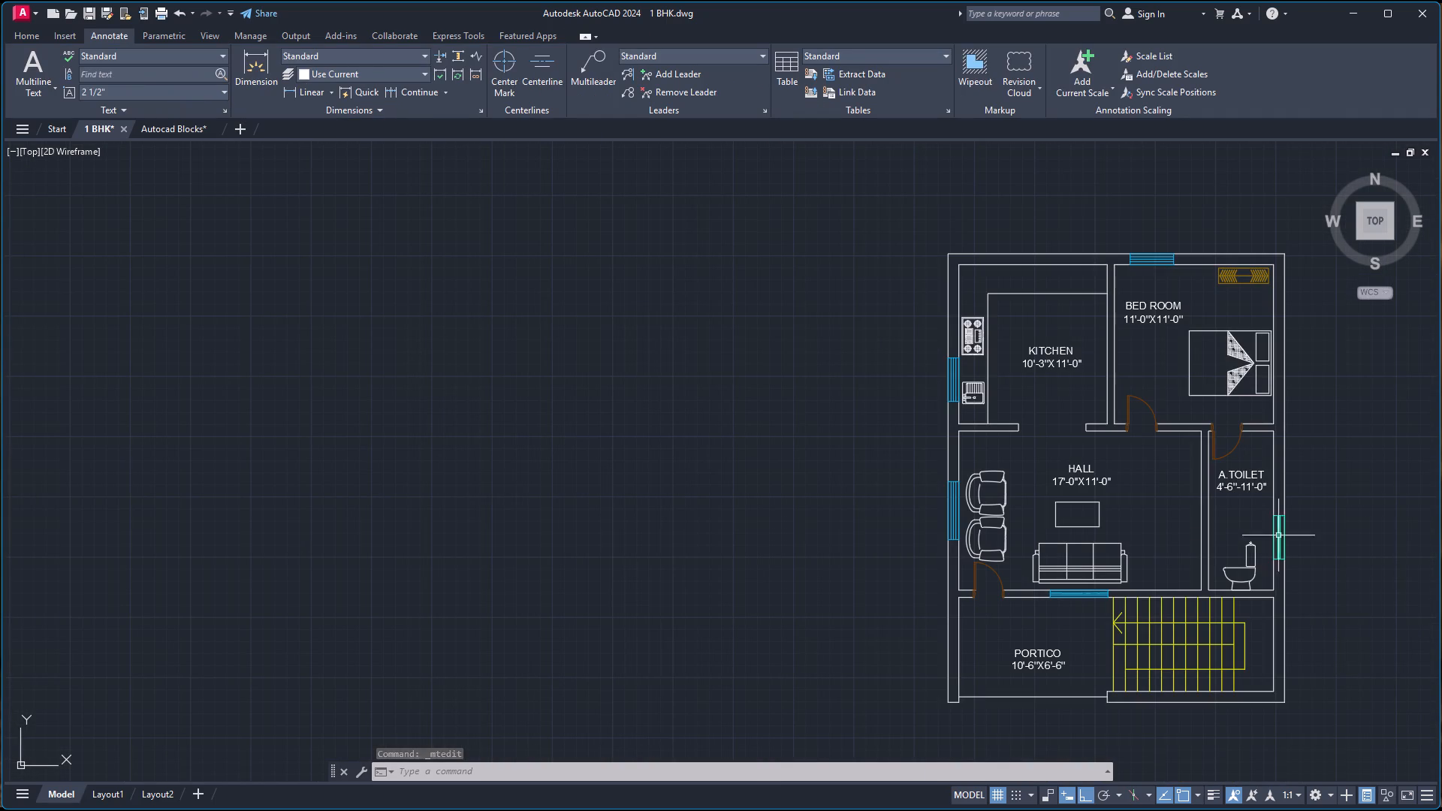
{"action": "left_click", "coordinate": [31, 95]}
{"action": "left_click", "coordinate": [44, 150]}
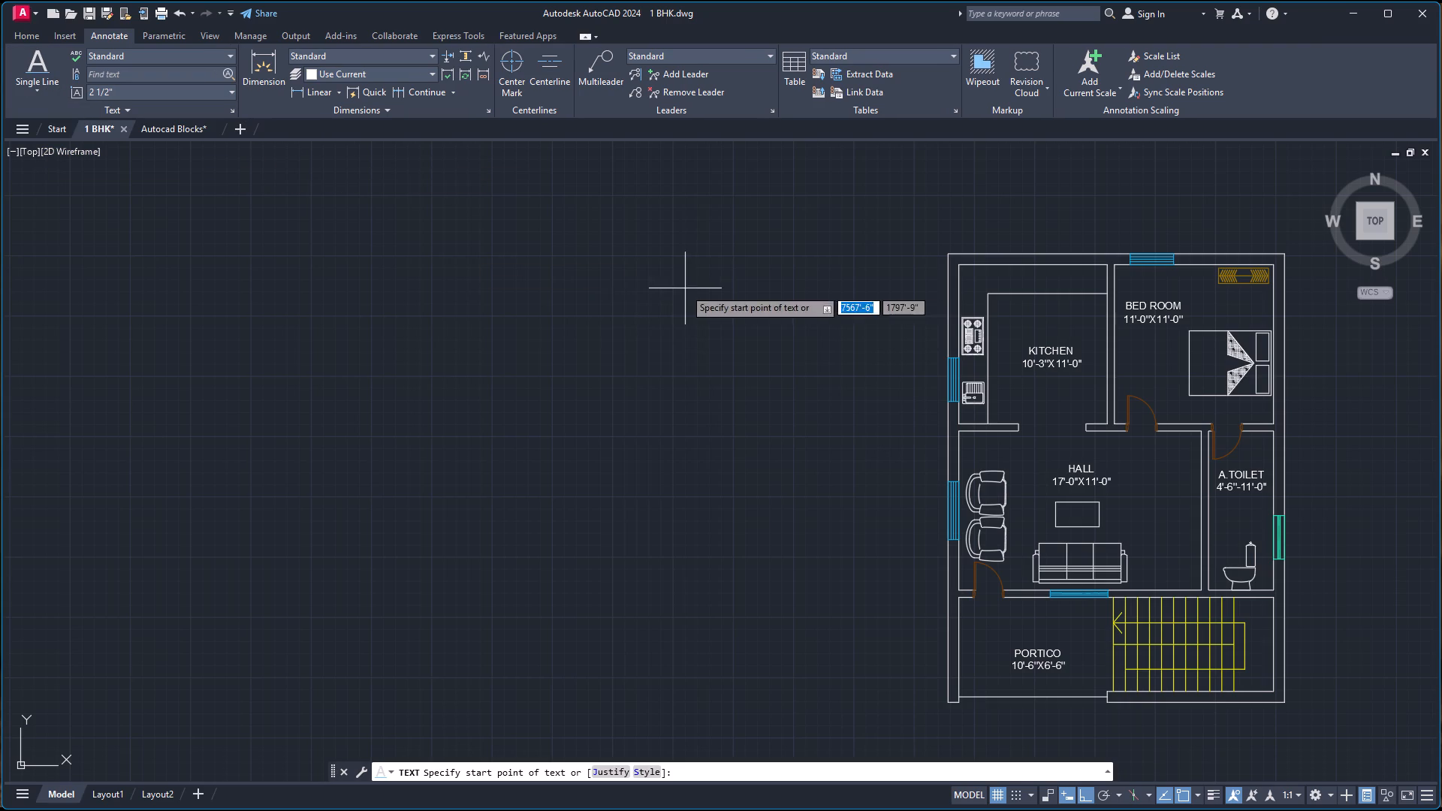
{"action": "scroll", "coordinate": [938, 619], "scroll_direction": "up", "scroll_amount": 2}
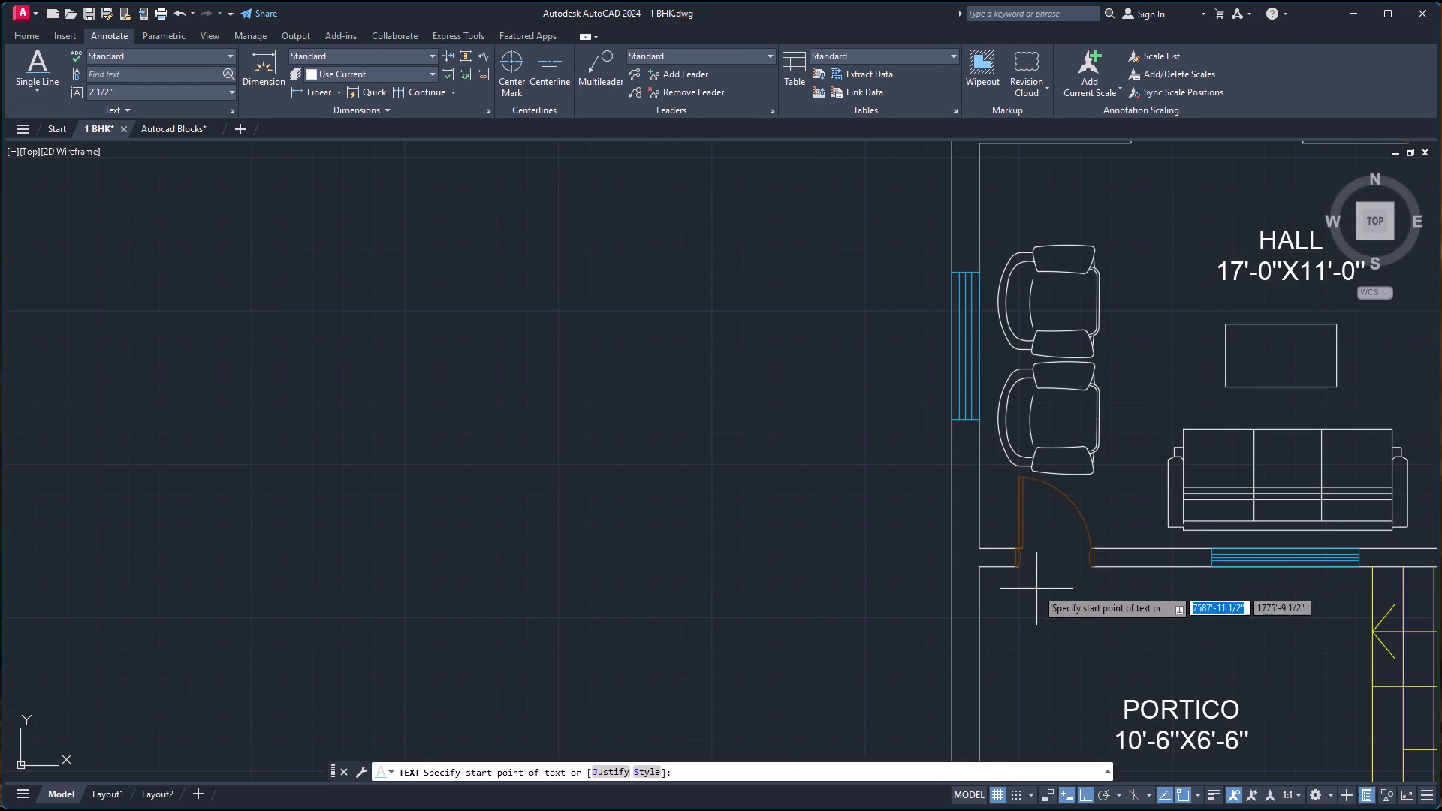
{"action": "left_click", "coordinate": [1036, 578]}
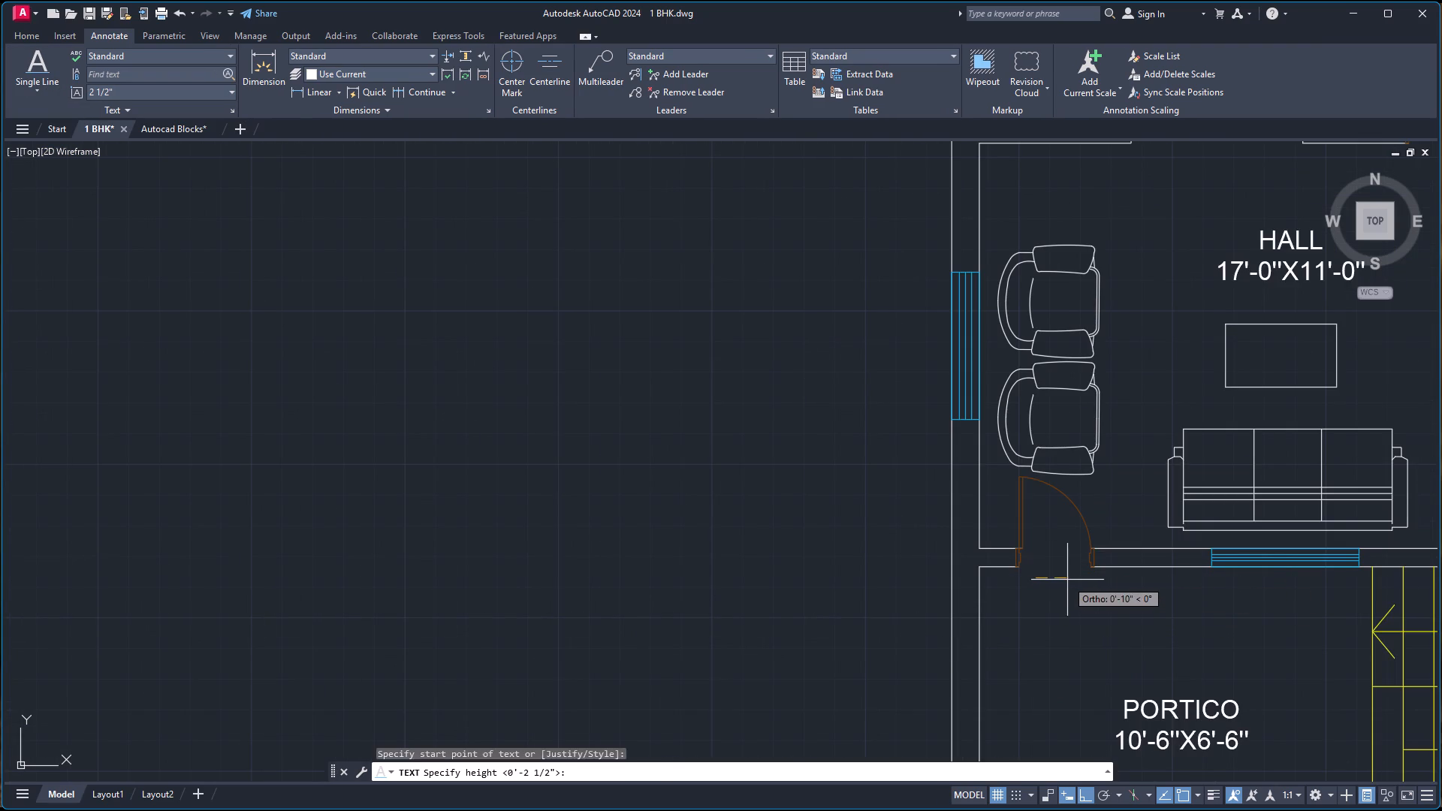
{"action": "left_click", "coordinate": [1069, 580]}
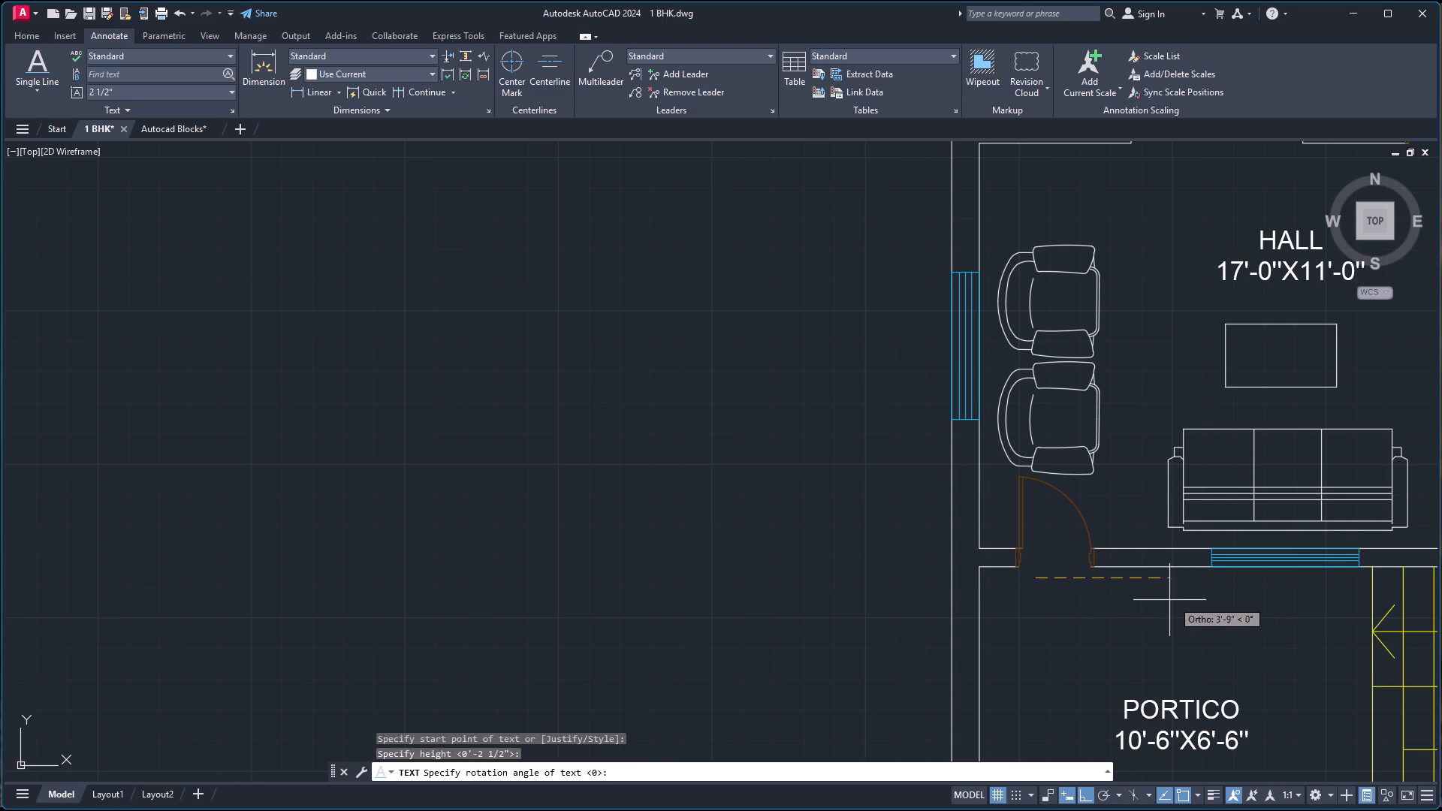
{"action": "key", "text": "Return"}
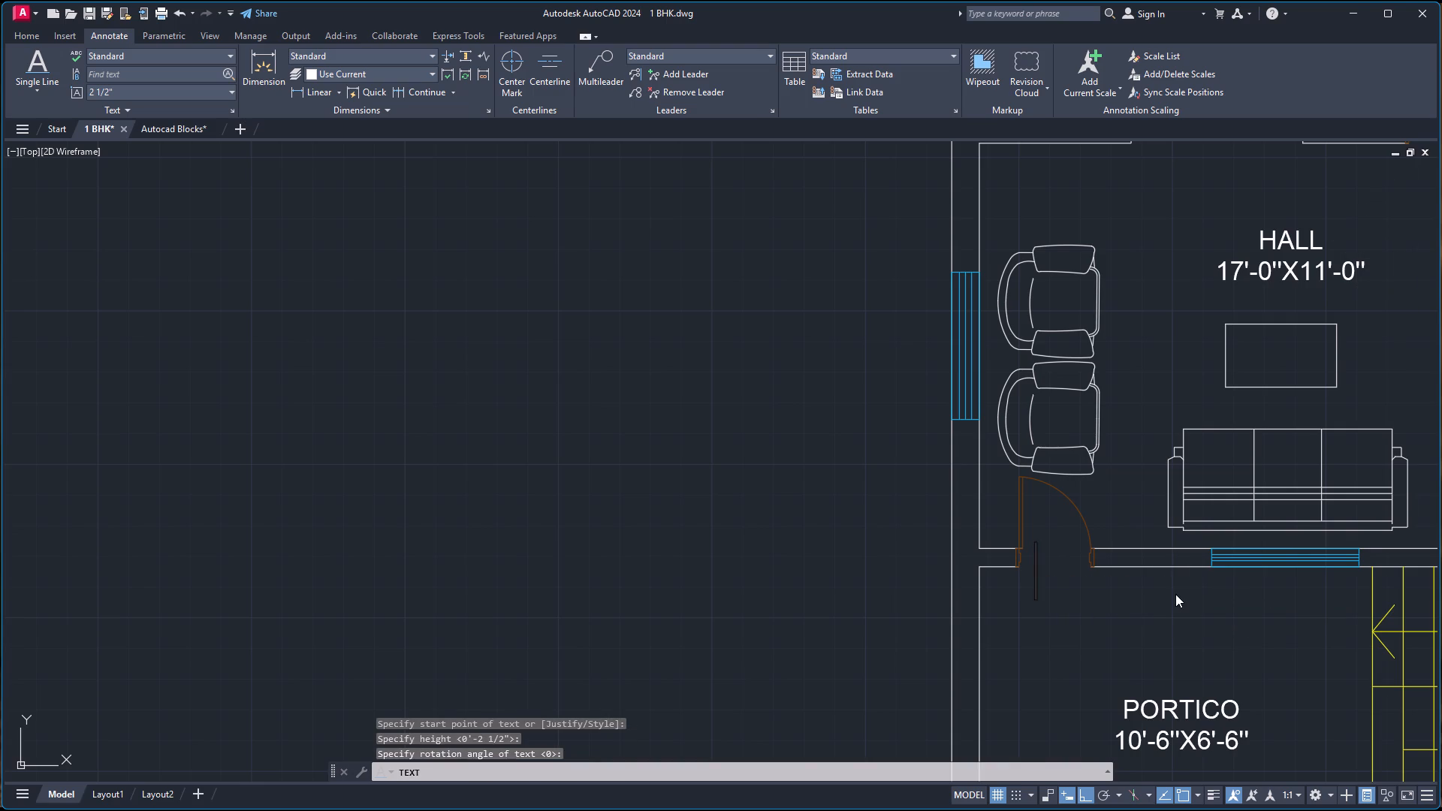
{"action": "type", "text": "MD"}
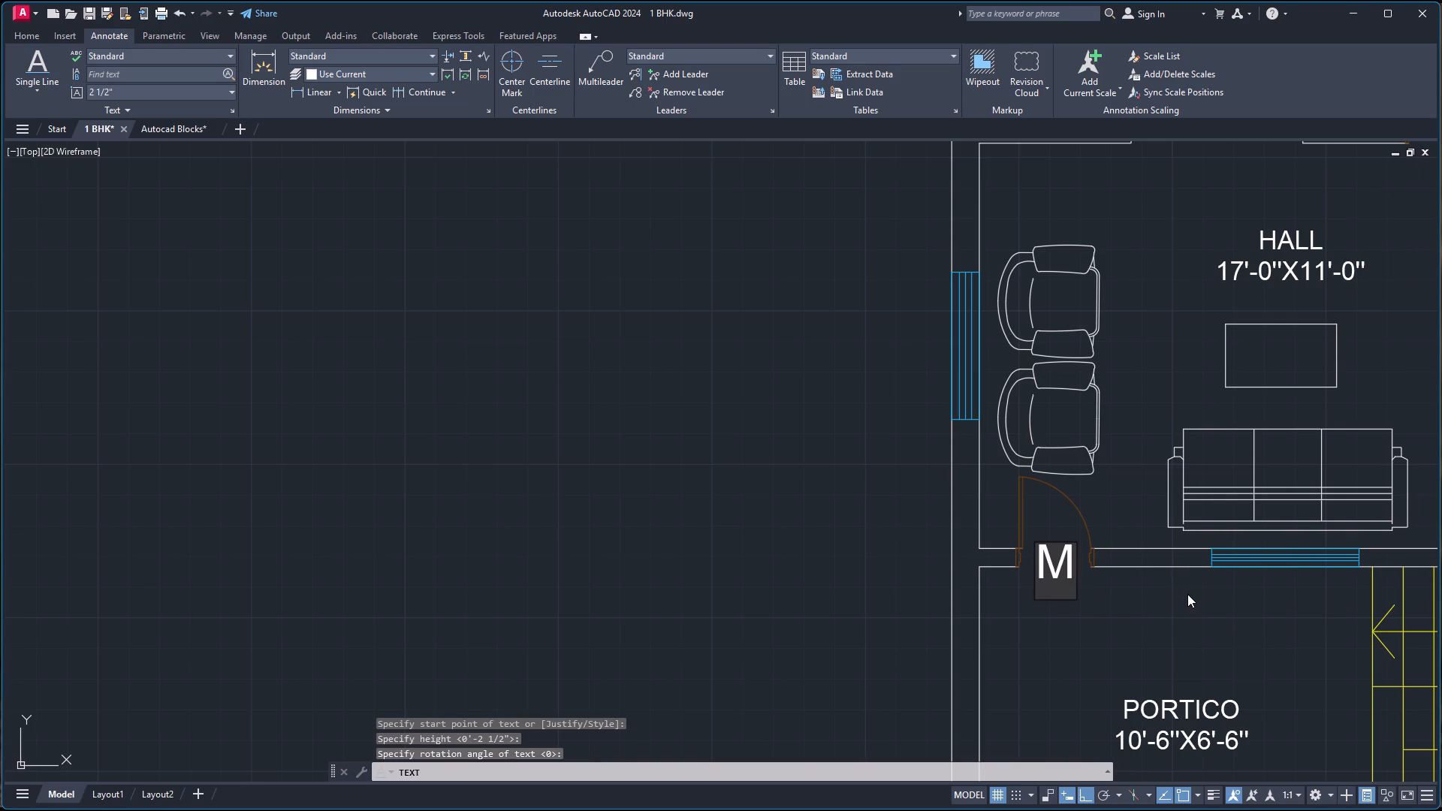
{"action": "left_click", "coordinate": [1129, 635]}
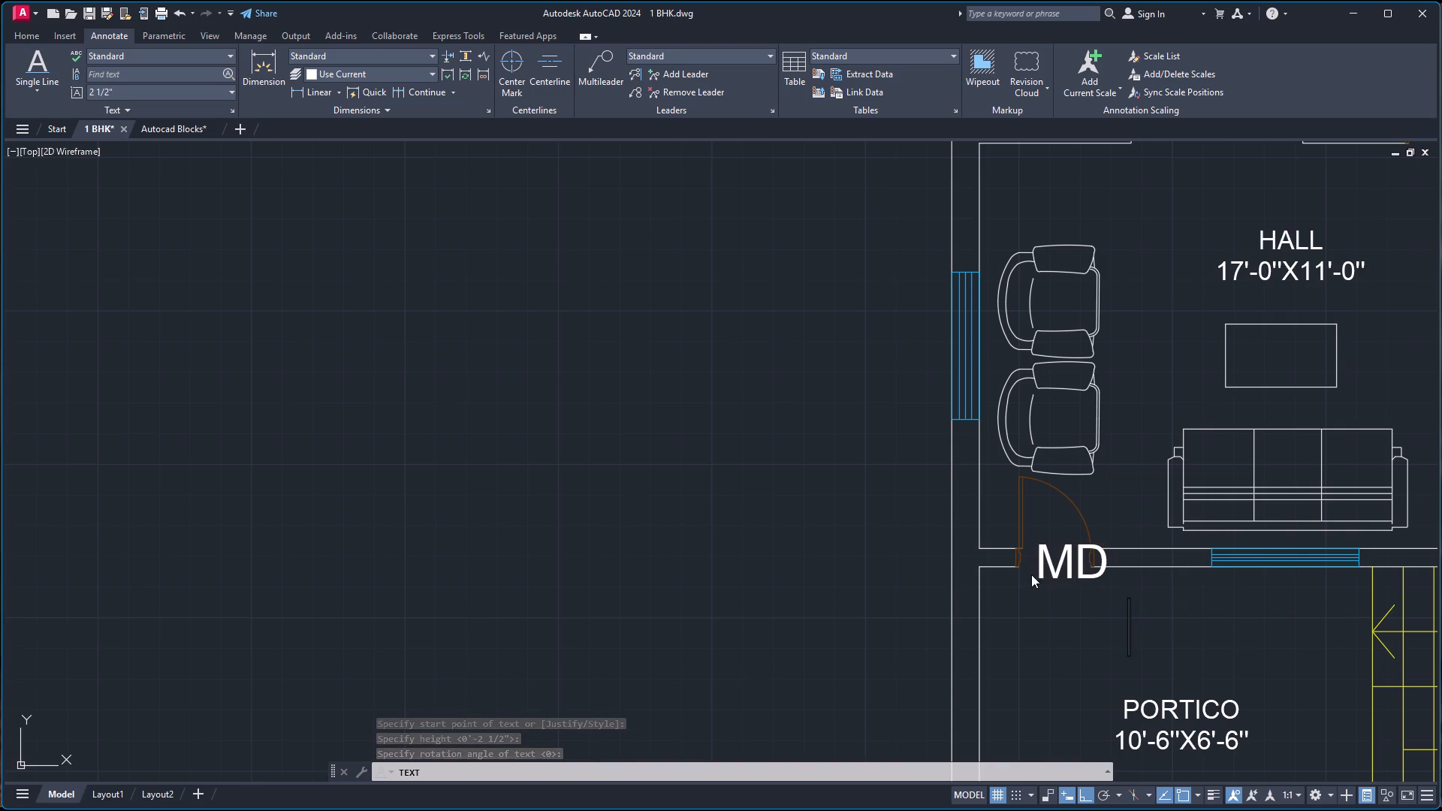
{"action": "key", "text": "Escape"}
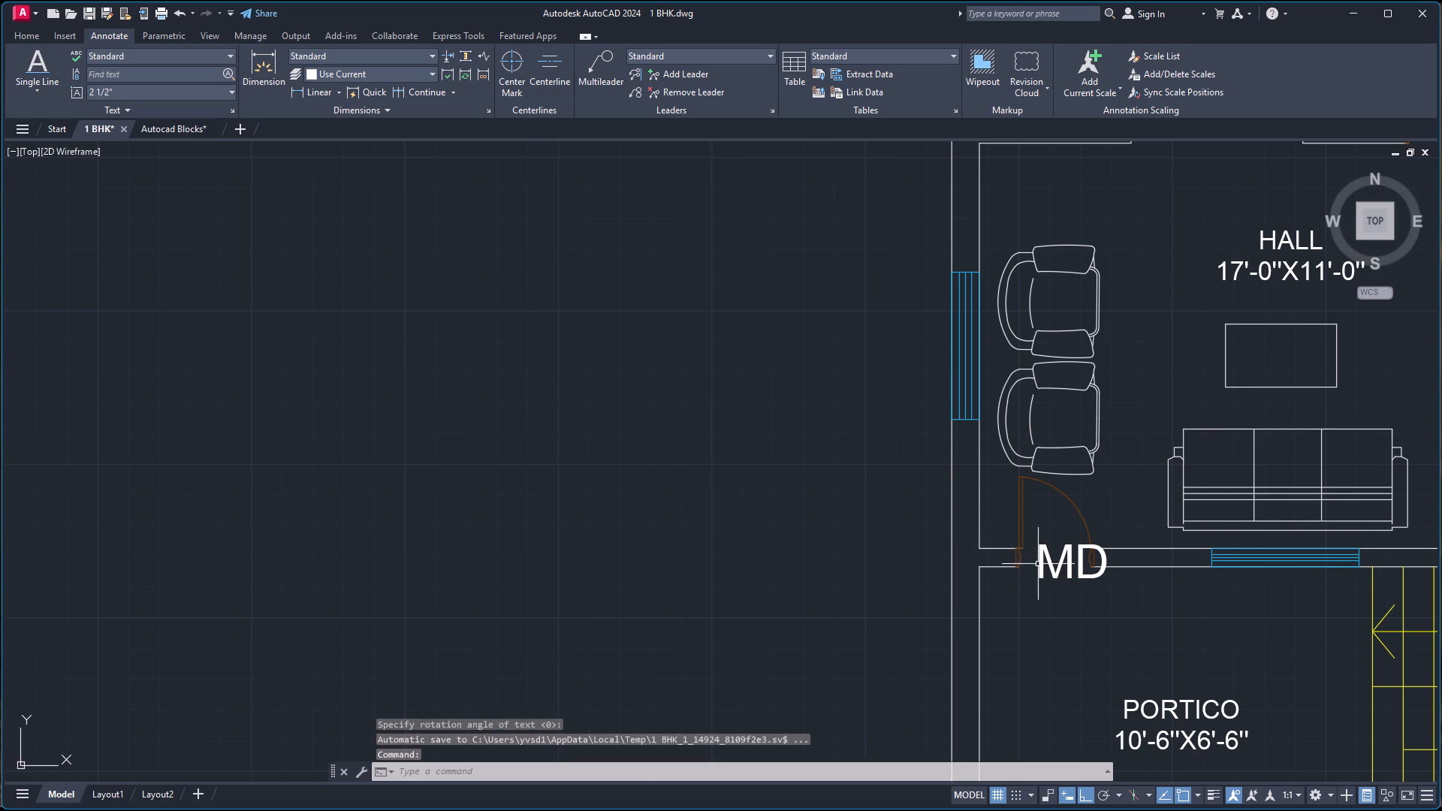
Set the text height of the MD door label to 6".
{"action": "left_click", "coordinate": [1048, 567]}
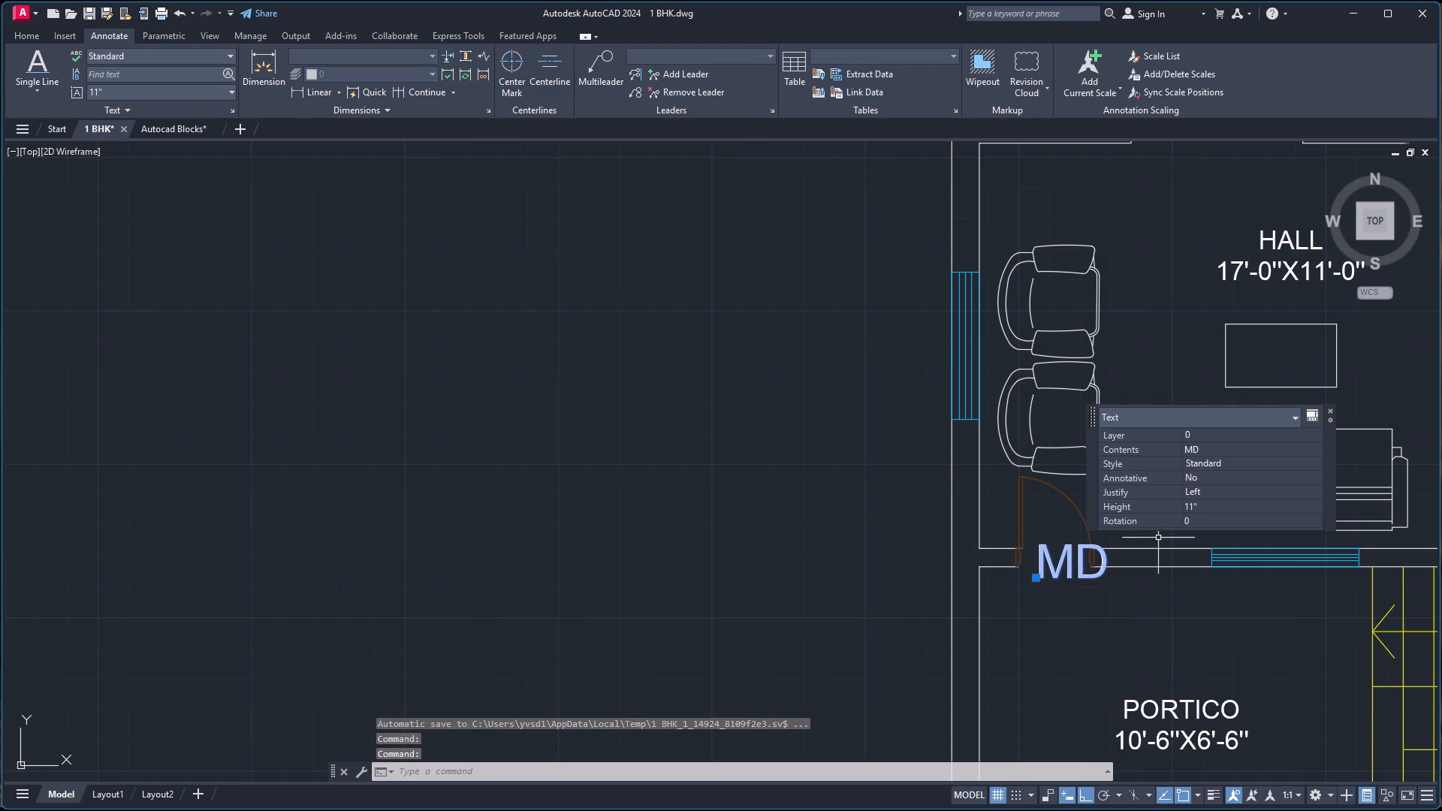
{"action": "left_click", "coordinate": [1209, 505]}
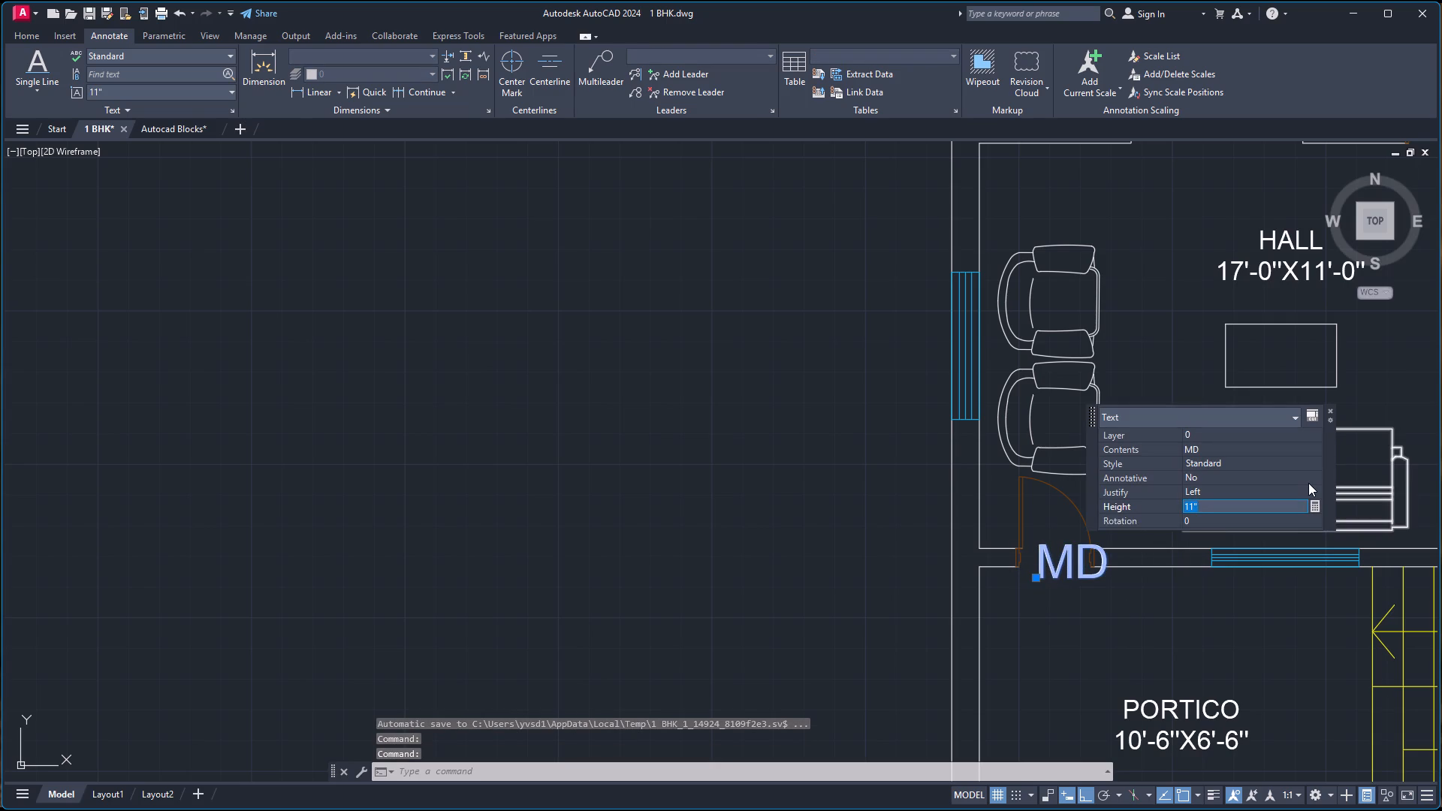
{"action": "key", "text": "6"}
{"action": "key", "text": "Return"}
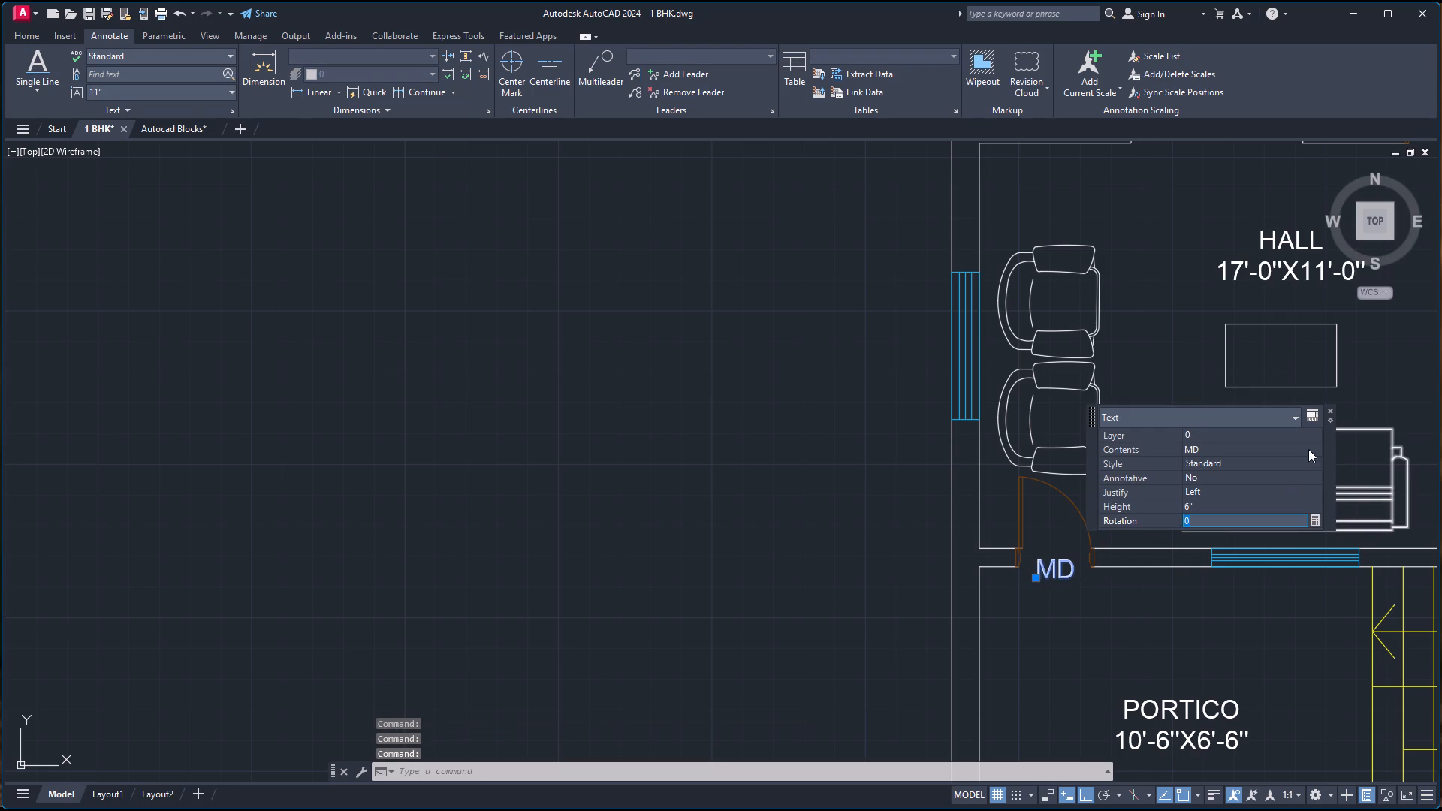
{"action": "left_click", "coordinate": [1330, 410]}
{"action": "key", "text": "Escape"}
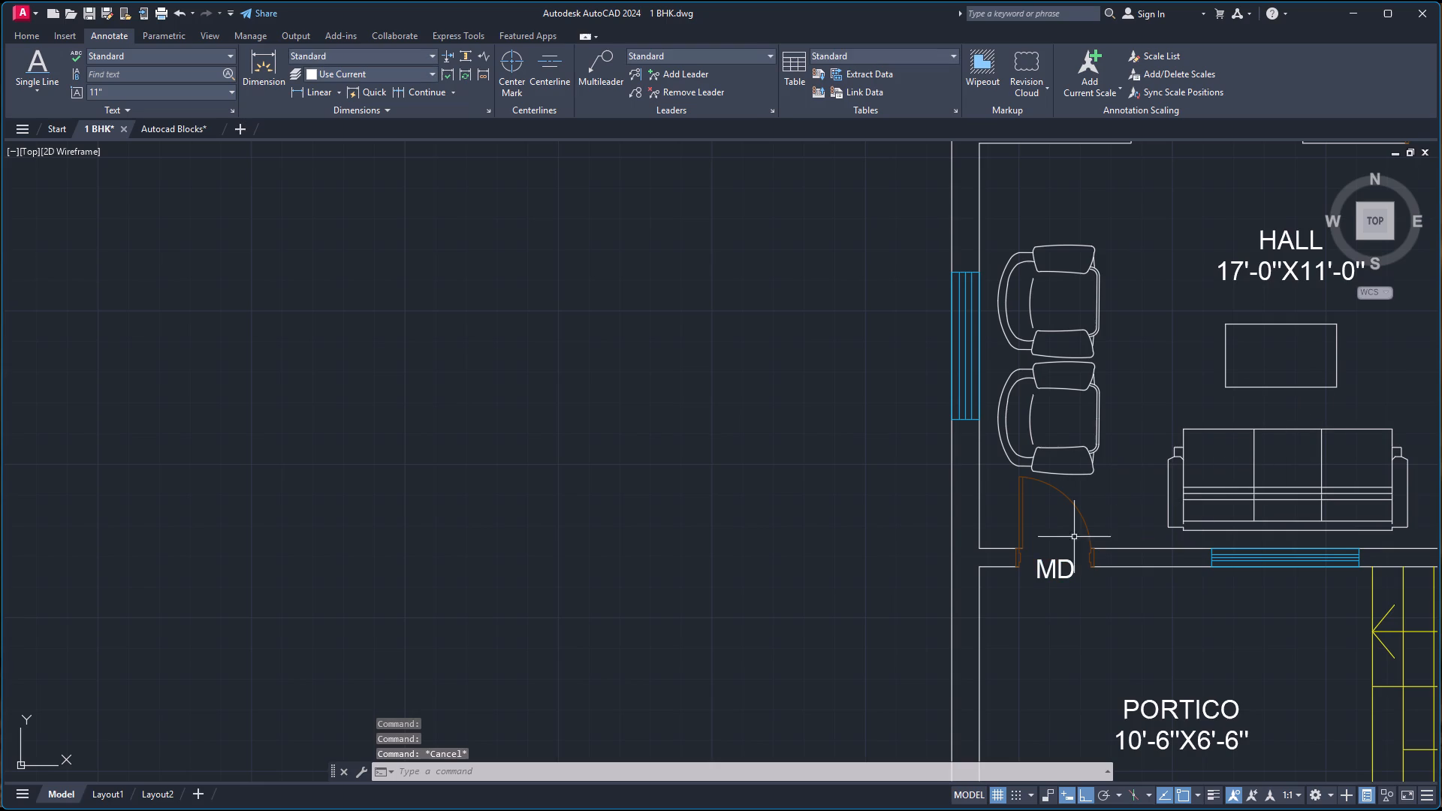
Copy the MD label and paste it at the bedroom door opening off the hall.
{"action": "left_click", "coordinate": [1056, 561]}
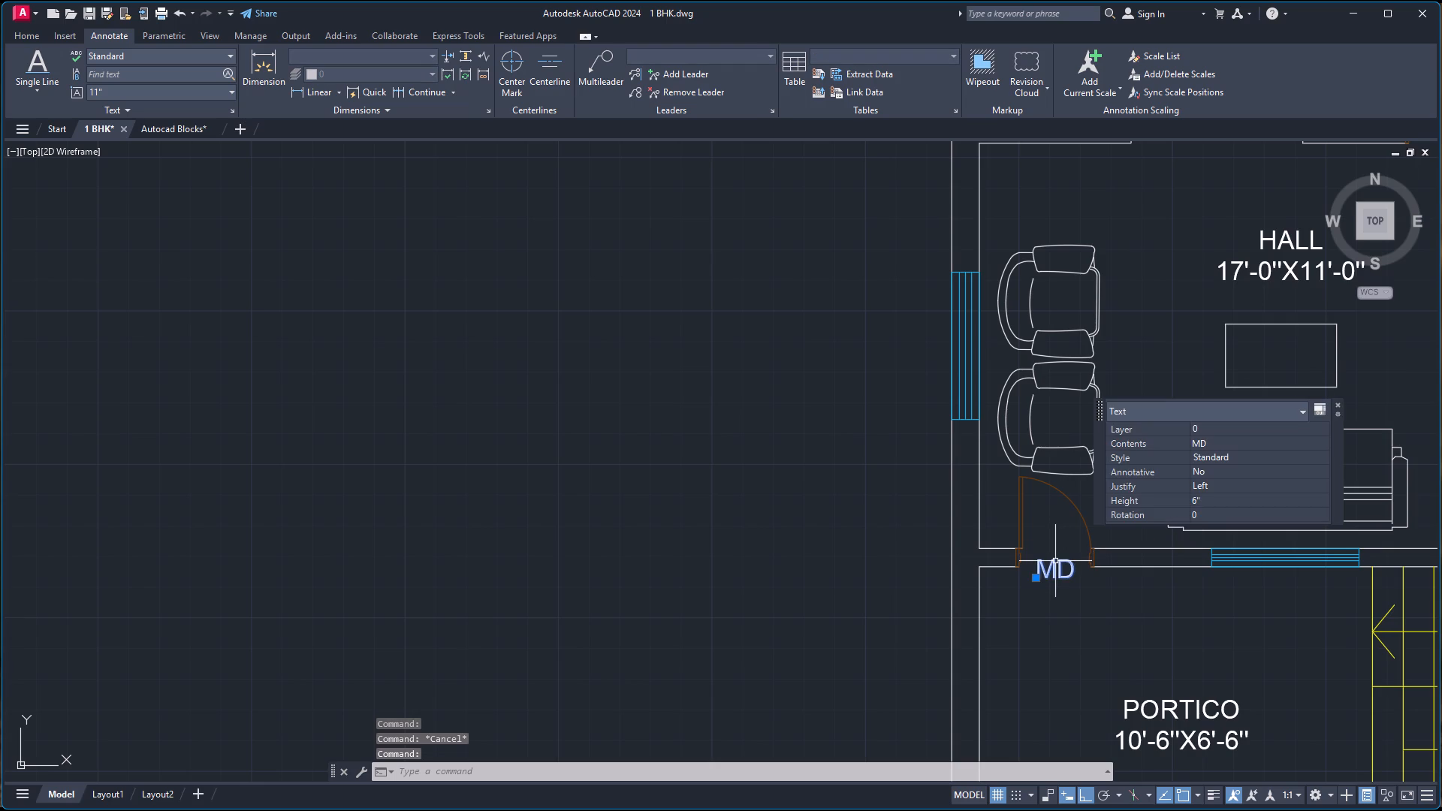
{"action": "key", "text": "ctrl+c"}
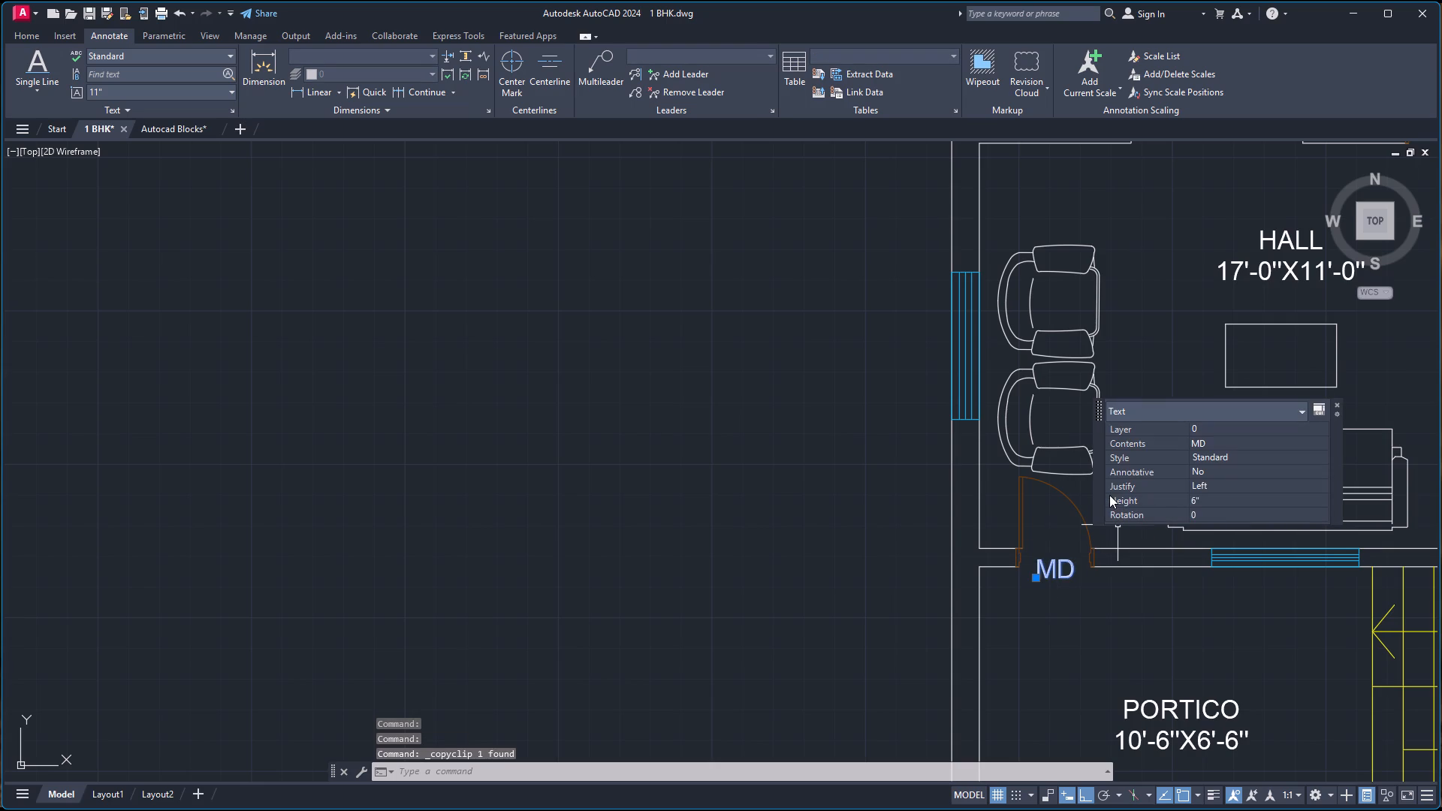
{"action": "key", "text": "ctrl+v"}
{"action": "scroll", "coordinate": [1118, 460], "scroll_direction": "down", "scroll_amount": 3}
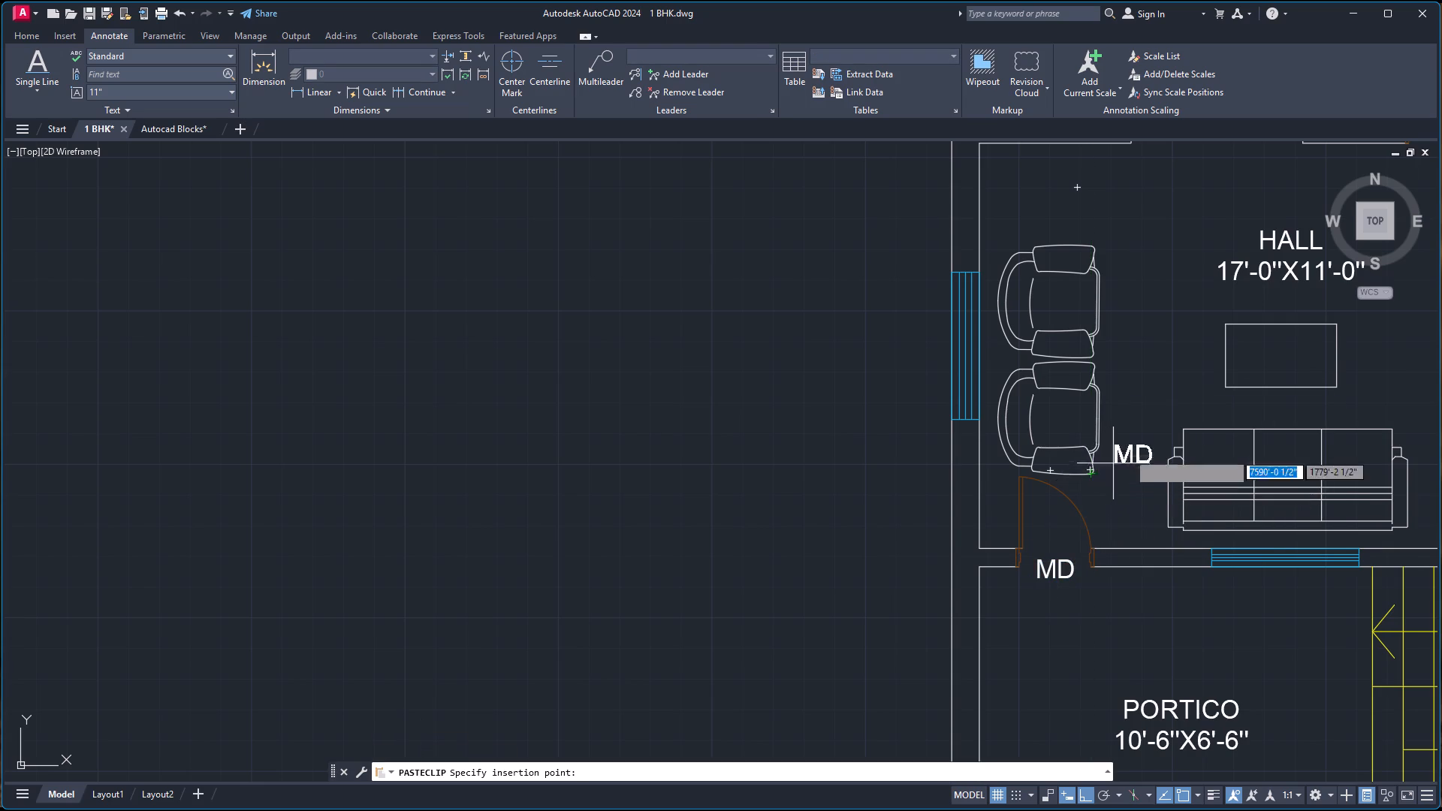
{"action": "scroll", "coordinate": [1202, 366], "scroll_direction": "down", "scroll_amount": 1}
{"action": "scroll", "coordinate": [1222, 338], "scroll_direction": "up", "scroll_amount": 3}
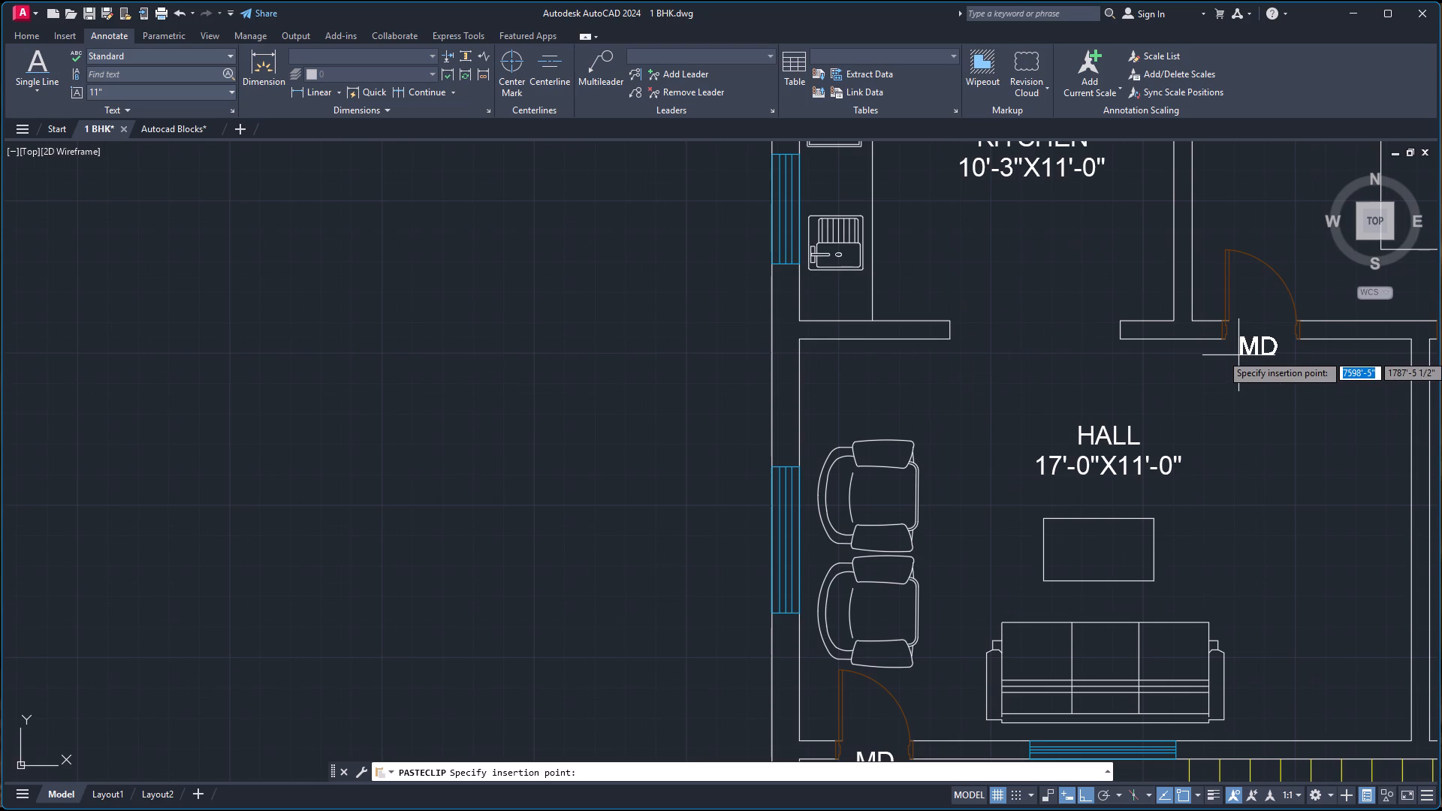
{"action": "left_click", "coordinate": [1242, 348]}
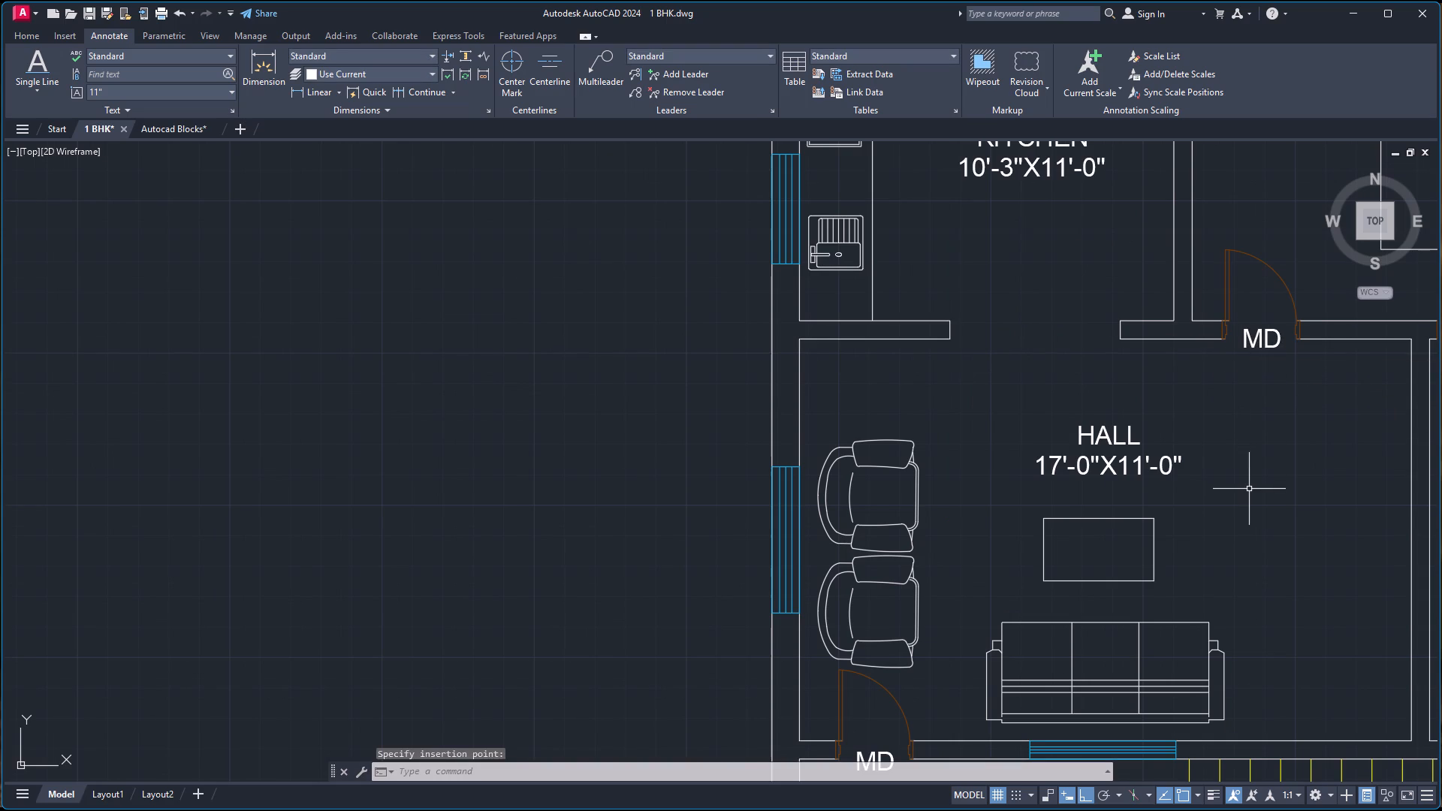
Paste another copy of the MD label in the attached toilet's door opening.
{"action": "key", "text": "ctrl+v"}
{"action": "scroll", "coordinate": [1268, 484], "scroll_direction": "down", "scroll_amount": 3}
{"action": "scroll", "coordinate": [1320, 420], "scroll_direction": "up", "scroll_amount": 2}
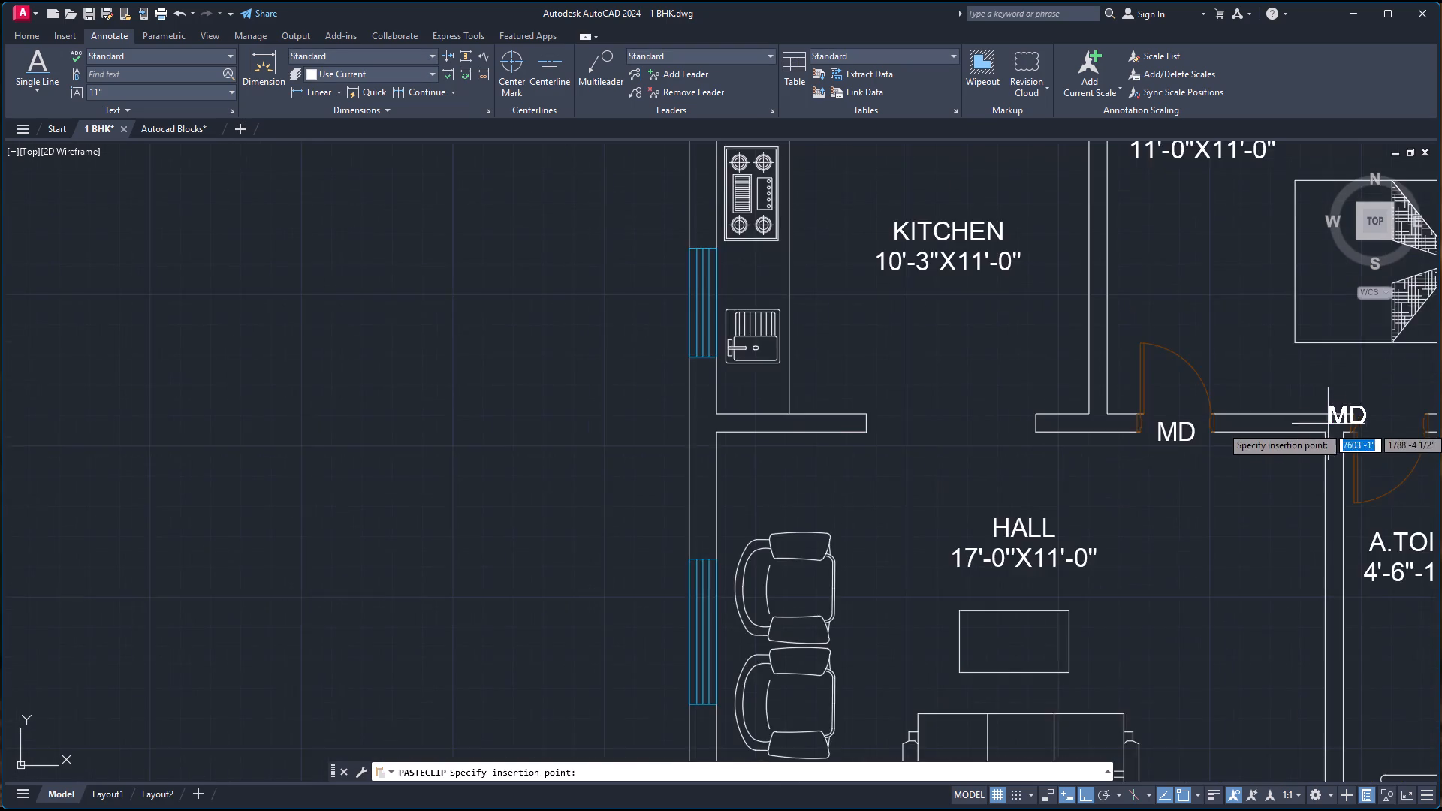
{"action": "scroll", "coordinate": [1356, 428], "scroll_direction": "up", "scroll_amount": 1}
{"action": "scroll", "coordinate": [1370, 426], "scroll_direction": "down", "scroll_amount": 2}
{"action": "scroll", "coordinate": [1367, 433], "scroll_direction": "up", "scroll_amount": 2}
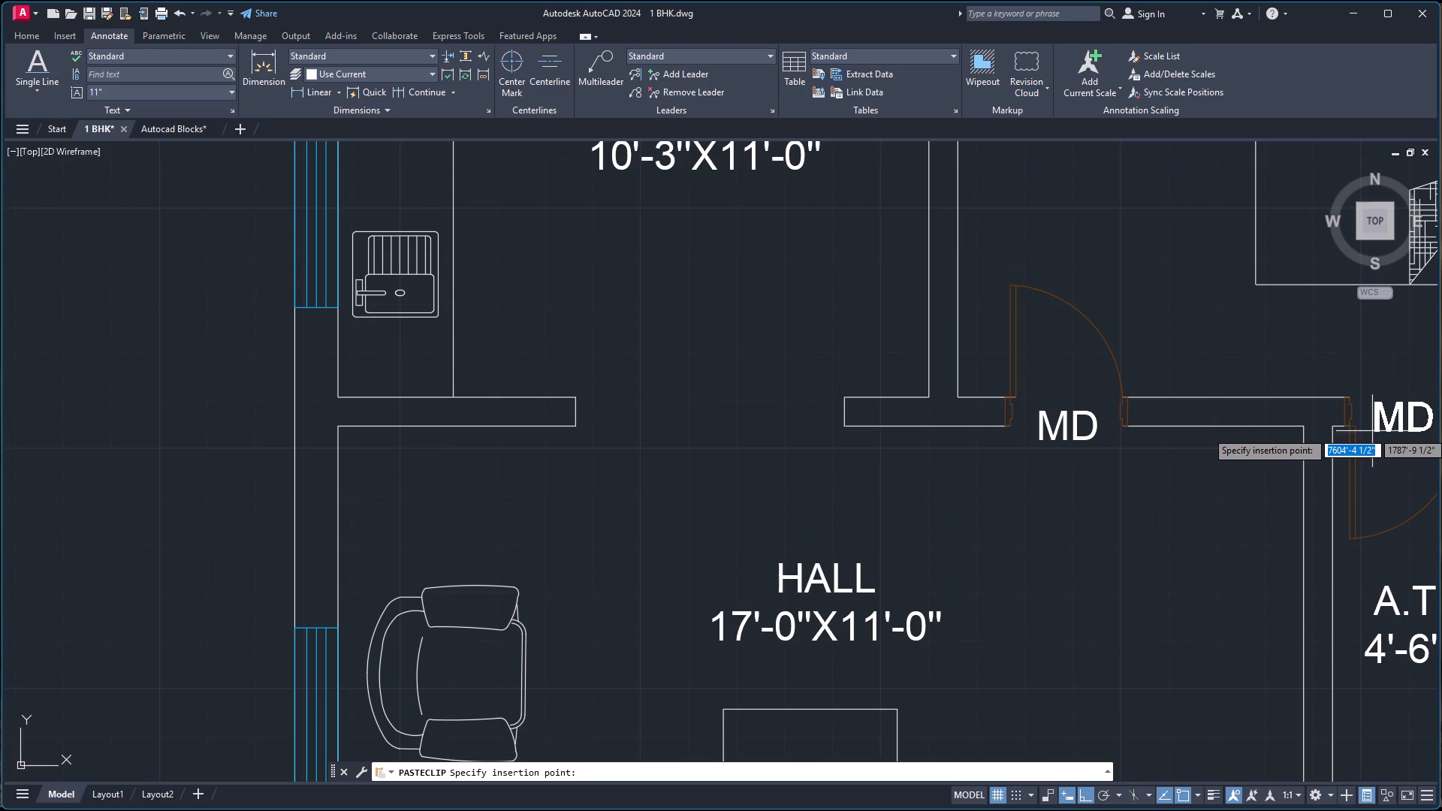
{"action": "scroll", "coordinate": [1374, 428], "scroll_direction": "up", "scroll_amount": 1}
{"action": "scroll", "coordinate": [1374, 421], "scroll_direction": "down", "scroll_amount": 4}
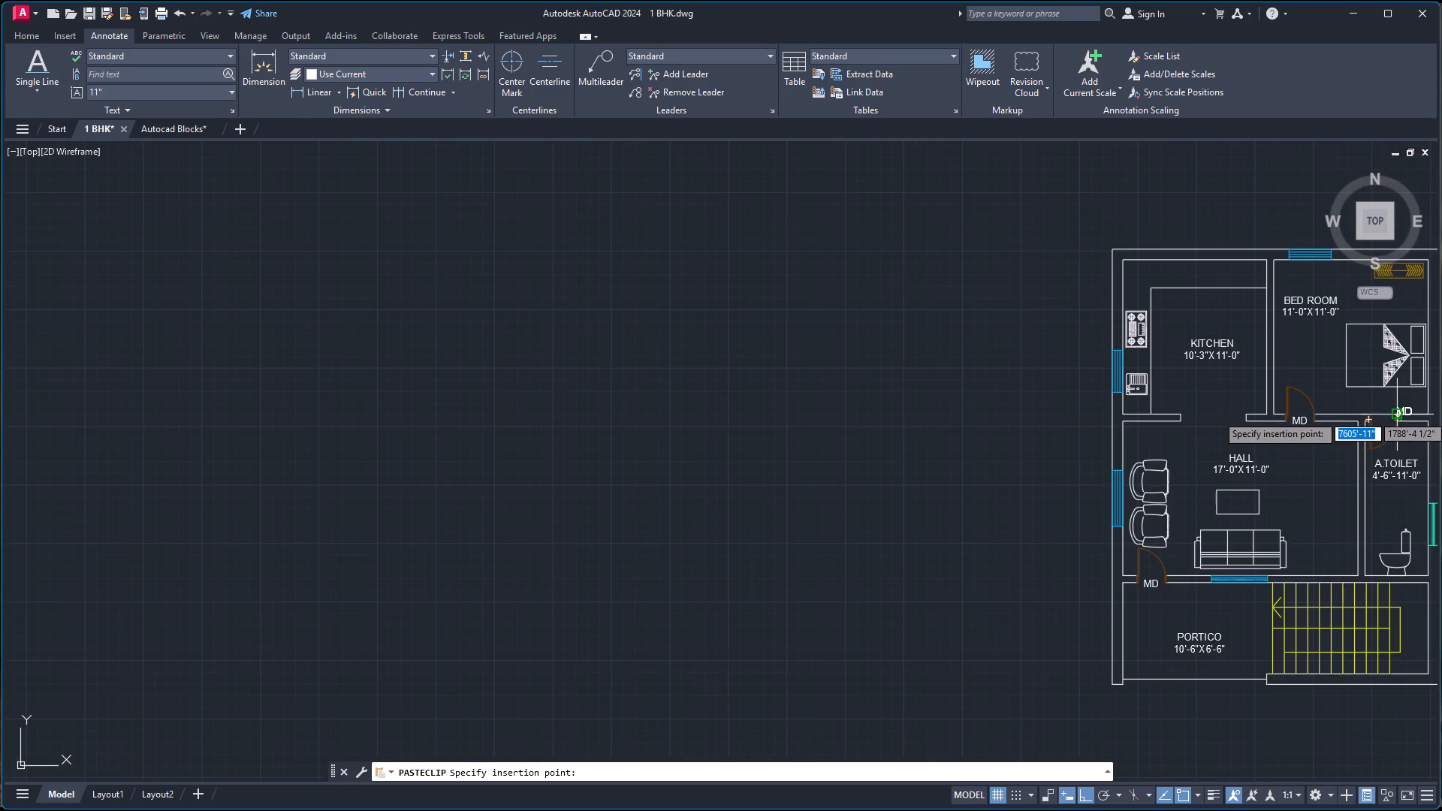
{"action": "scroll", "coordinate": [1395, 415], "scroll_direction": "up", "scroll_amount": 5}
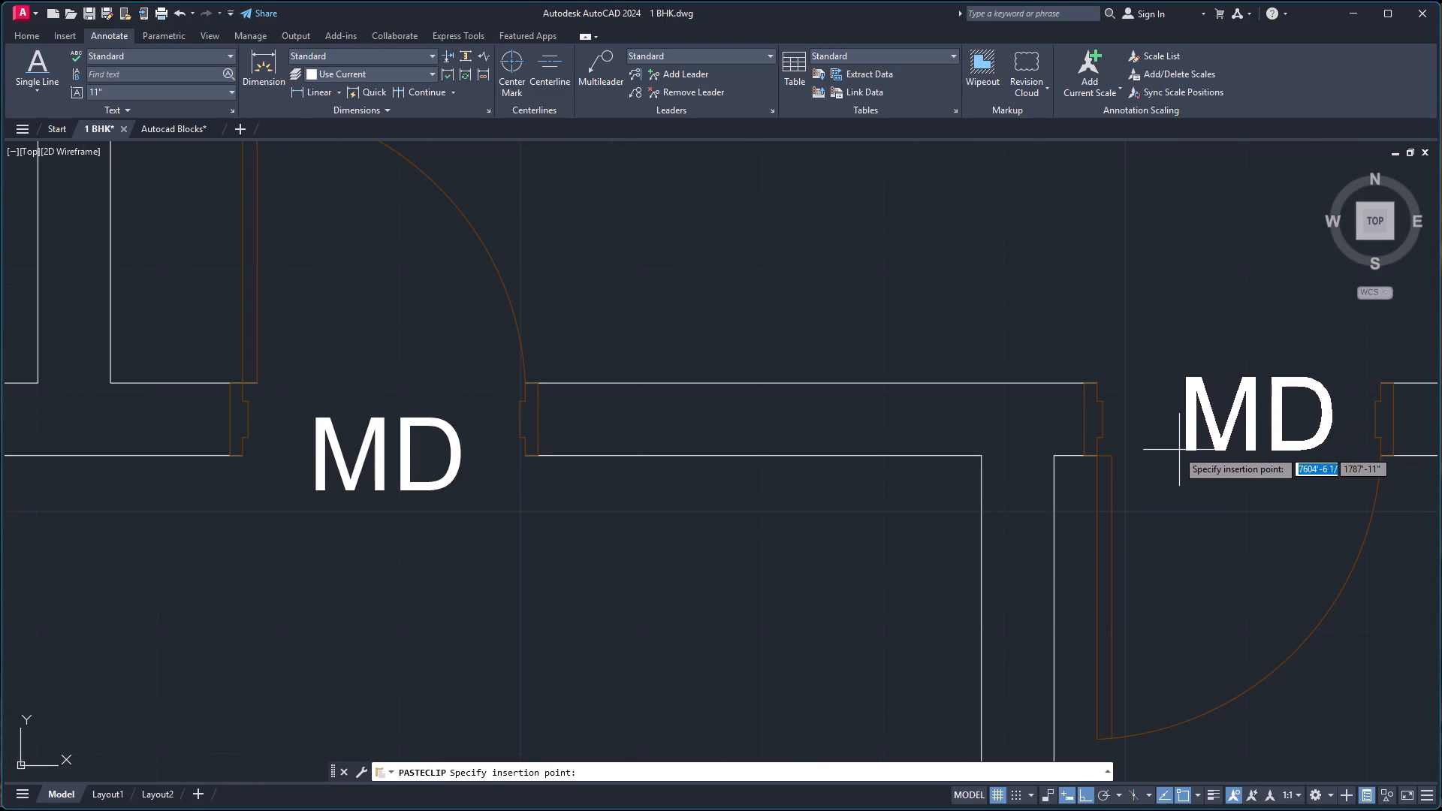
{"action": "left_click", "coordinate": [1169, 457]}
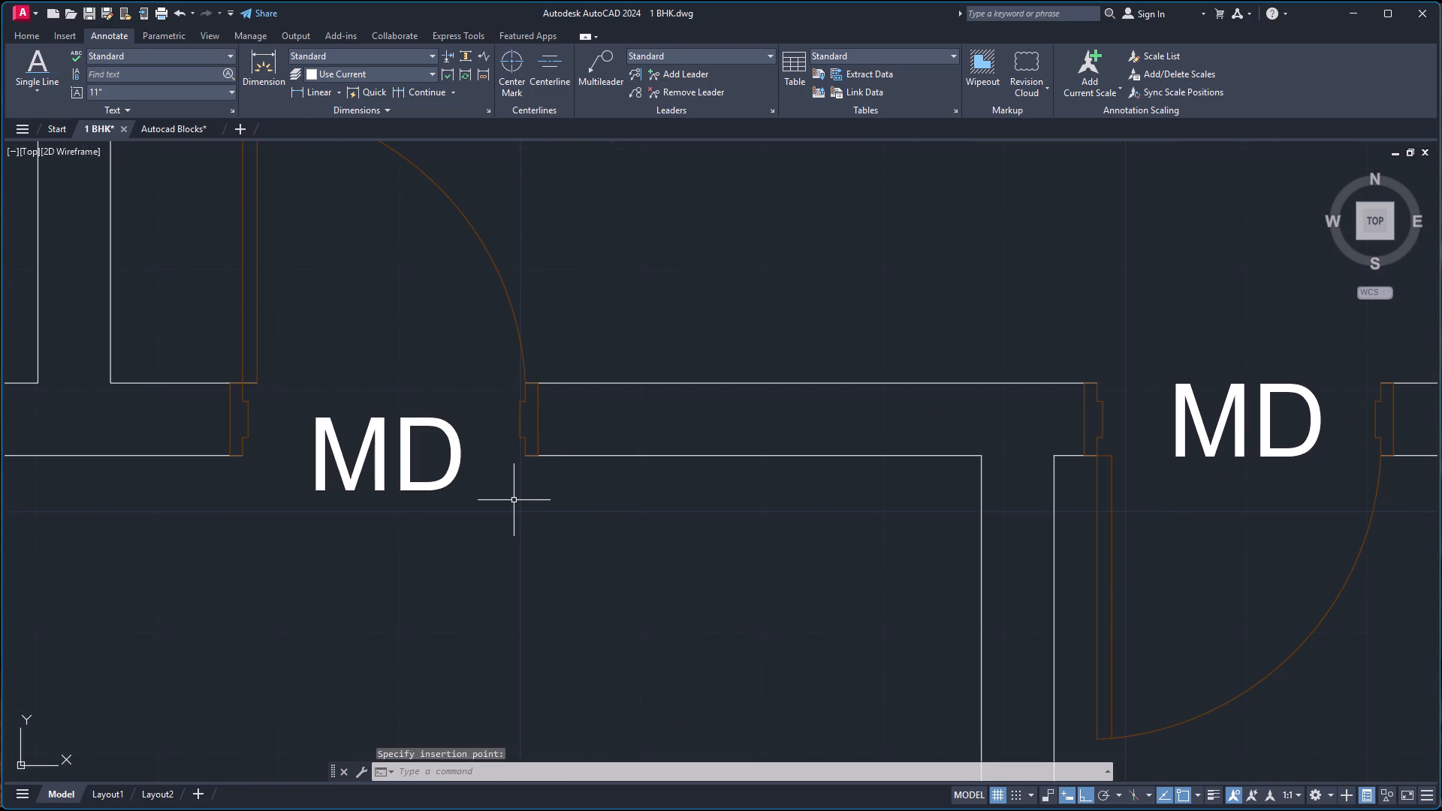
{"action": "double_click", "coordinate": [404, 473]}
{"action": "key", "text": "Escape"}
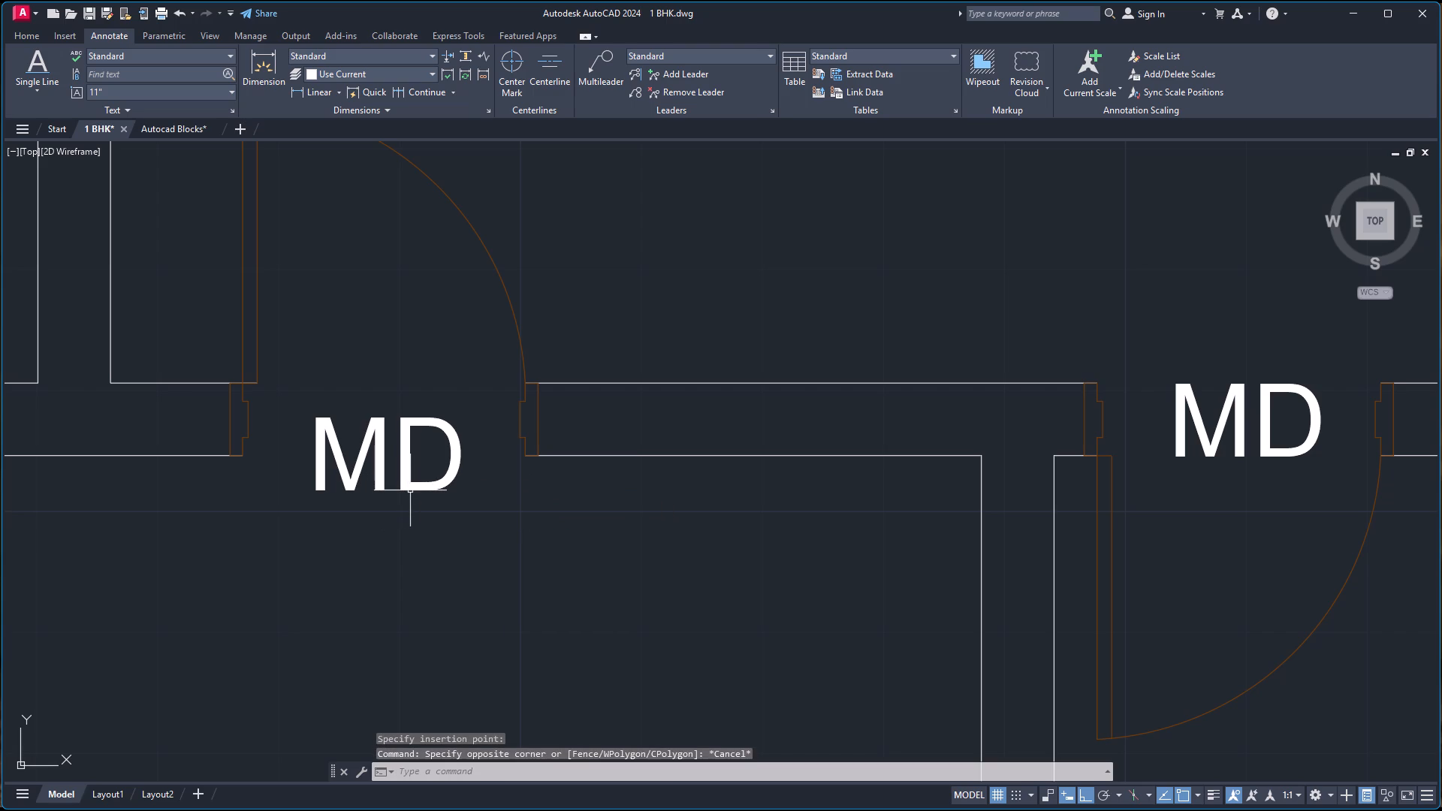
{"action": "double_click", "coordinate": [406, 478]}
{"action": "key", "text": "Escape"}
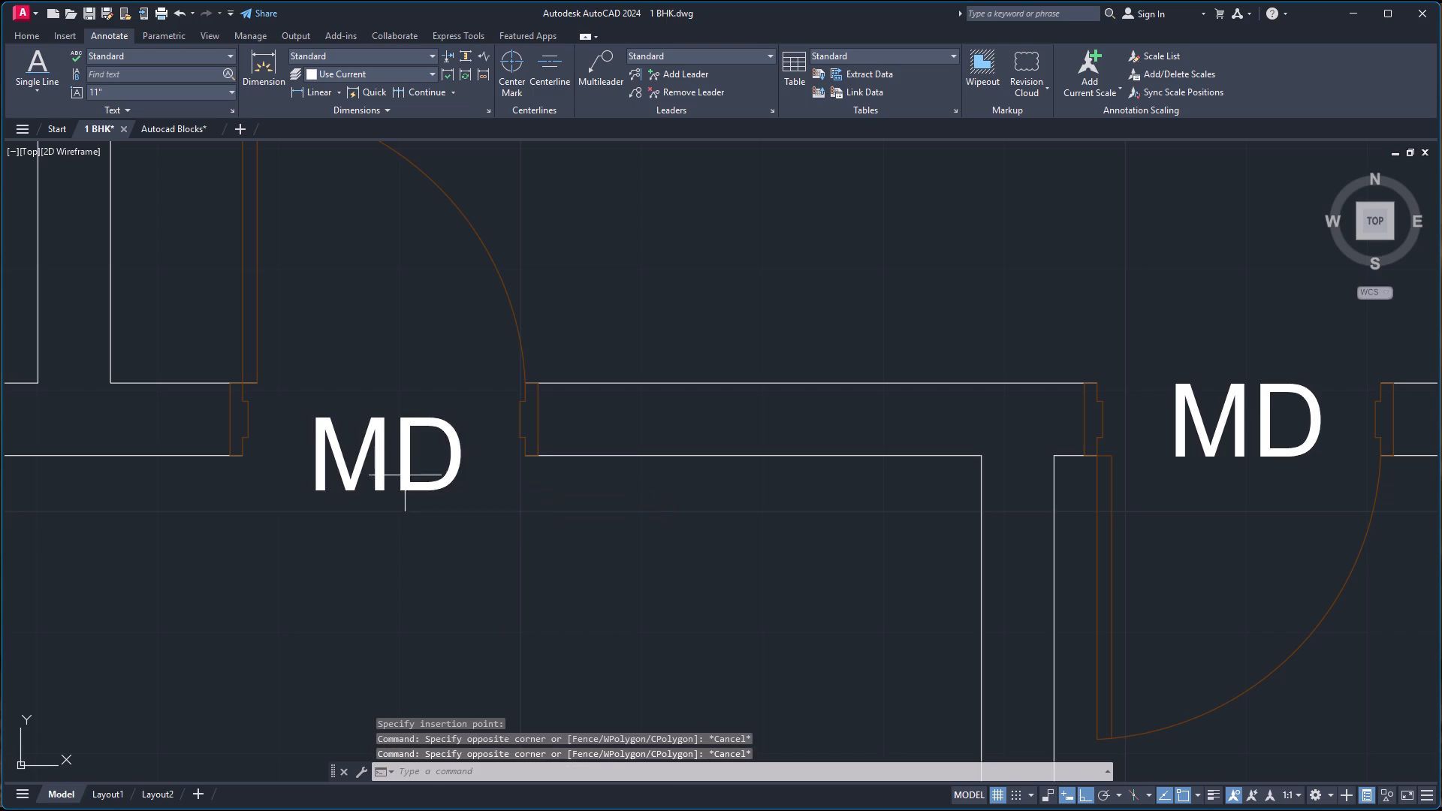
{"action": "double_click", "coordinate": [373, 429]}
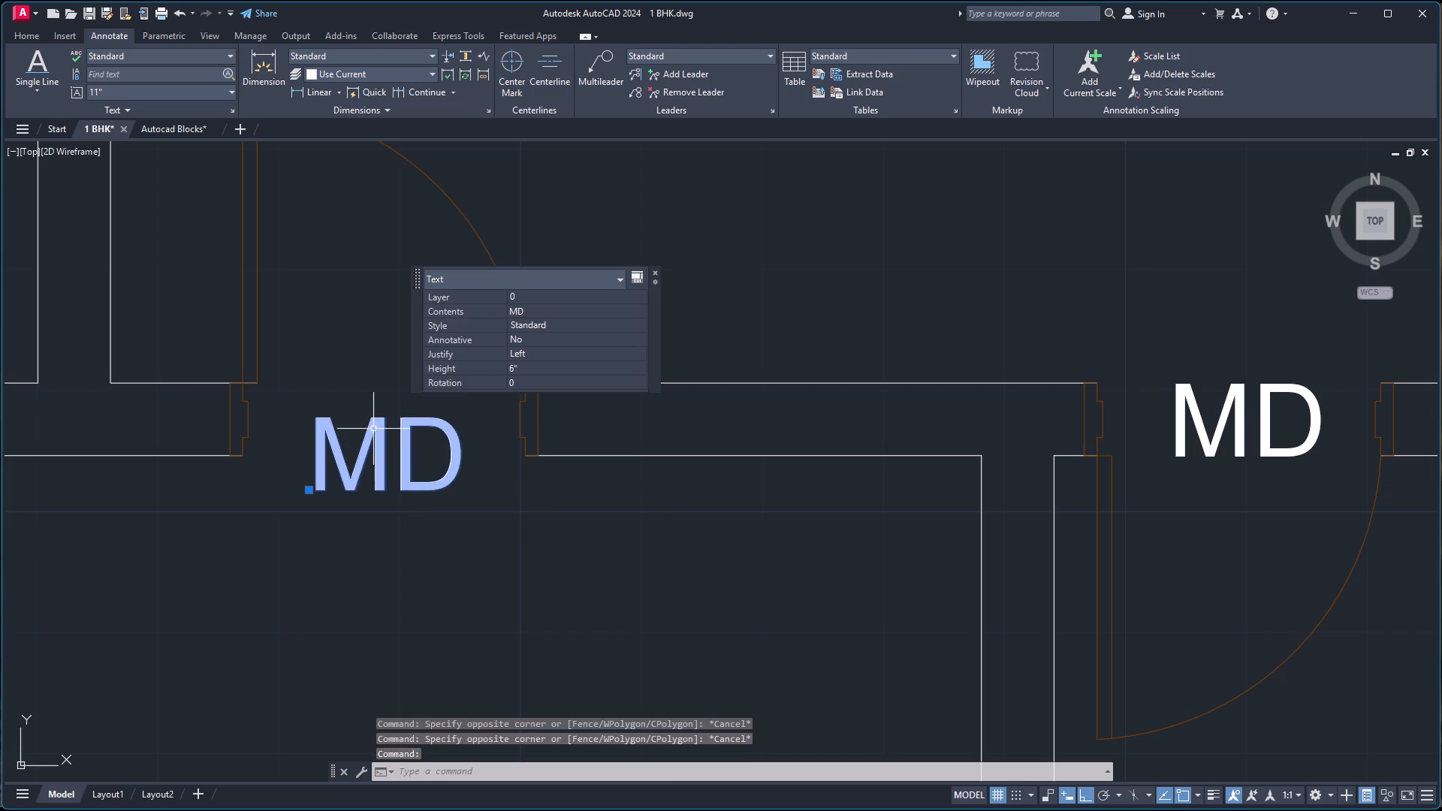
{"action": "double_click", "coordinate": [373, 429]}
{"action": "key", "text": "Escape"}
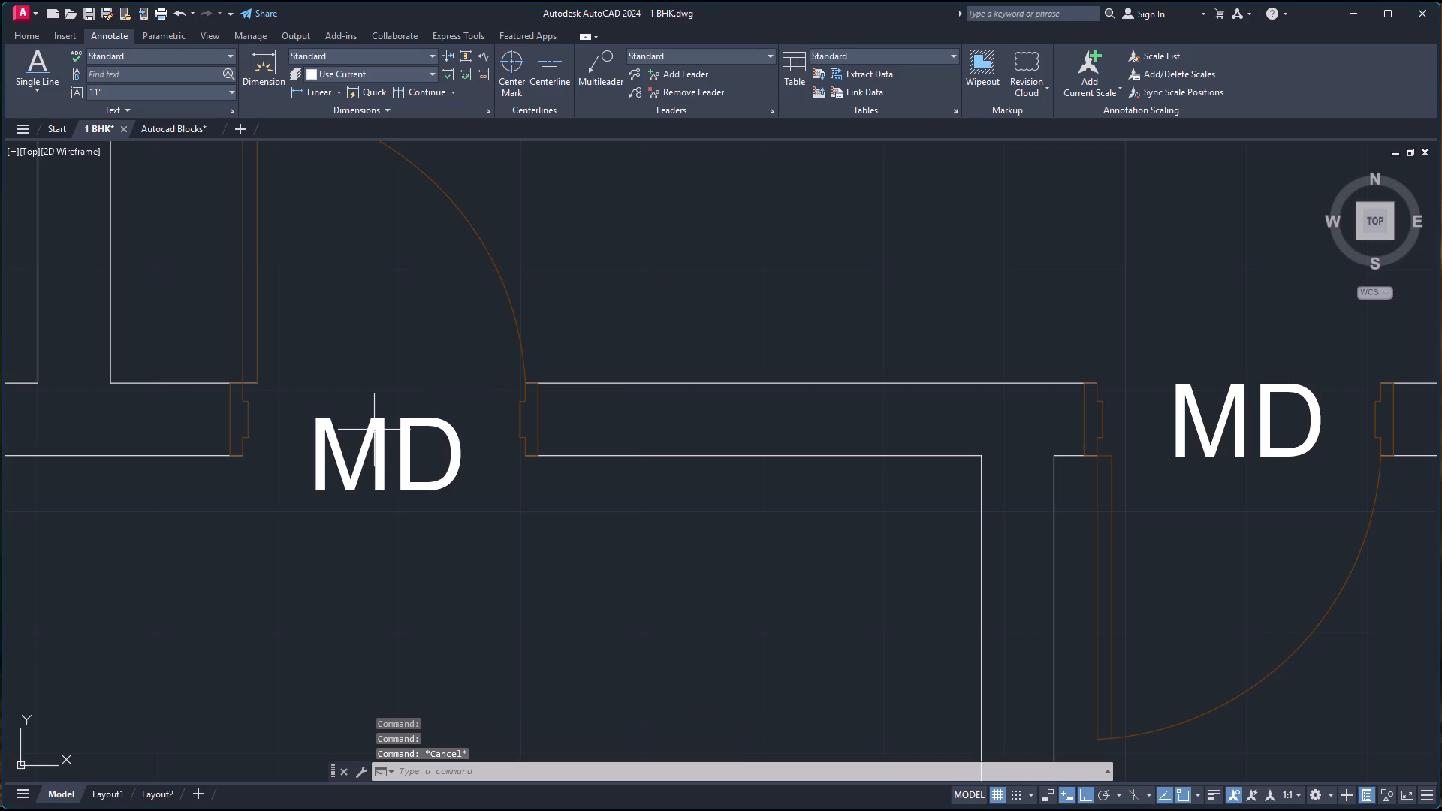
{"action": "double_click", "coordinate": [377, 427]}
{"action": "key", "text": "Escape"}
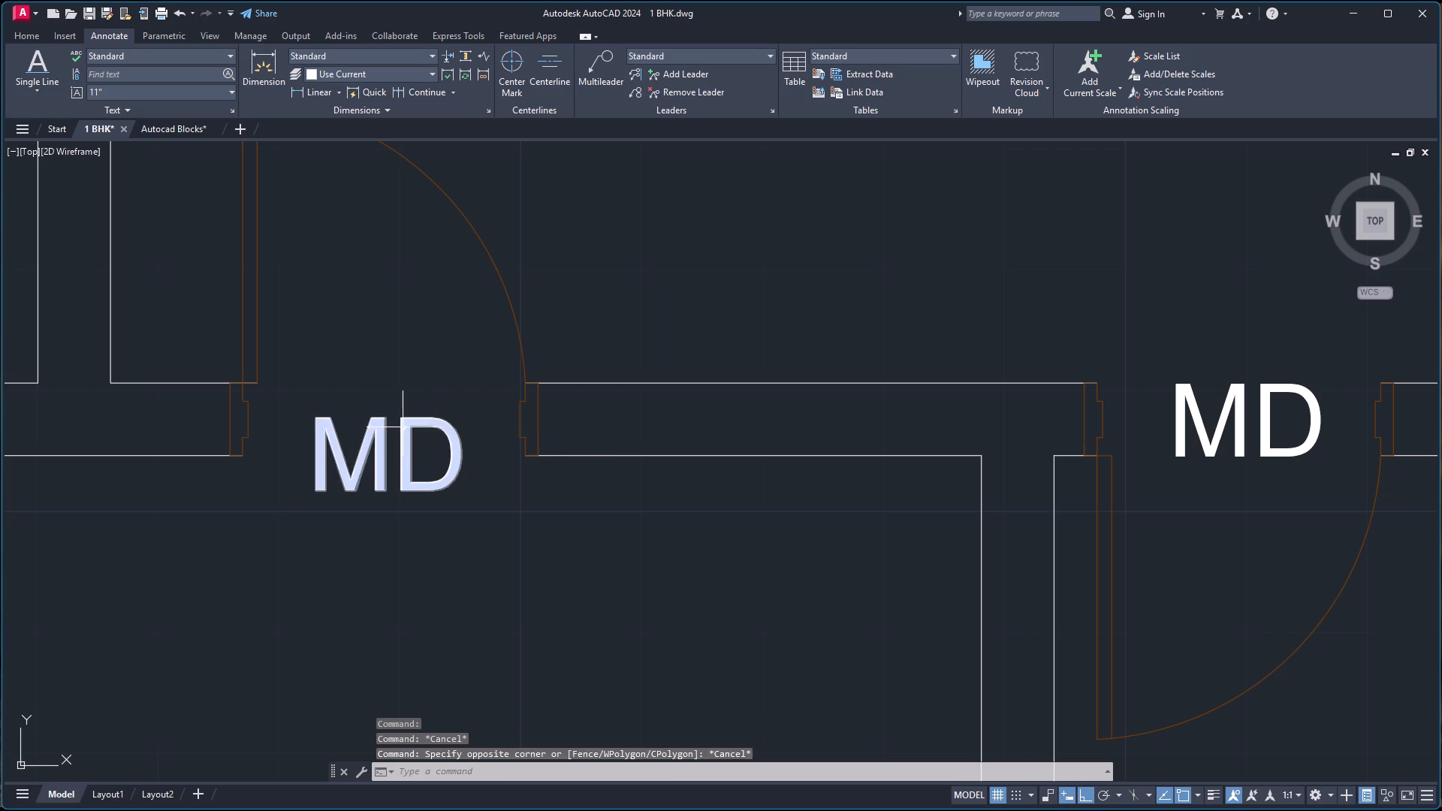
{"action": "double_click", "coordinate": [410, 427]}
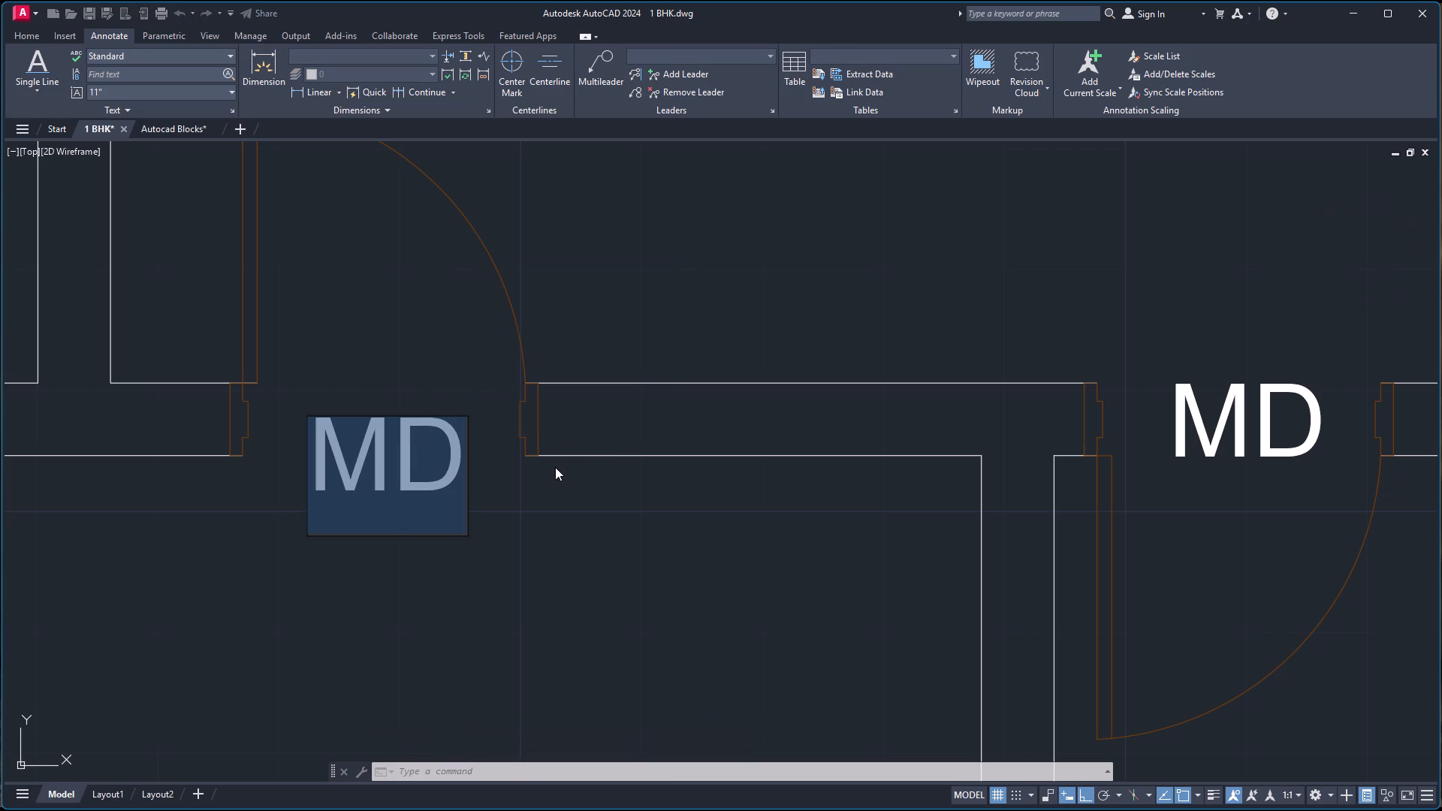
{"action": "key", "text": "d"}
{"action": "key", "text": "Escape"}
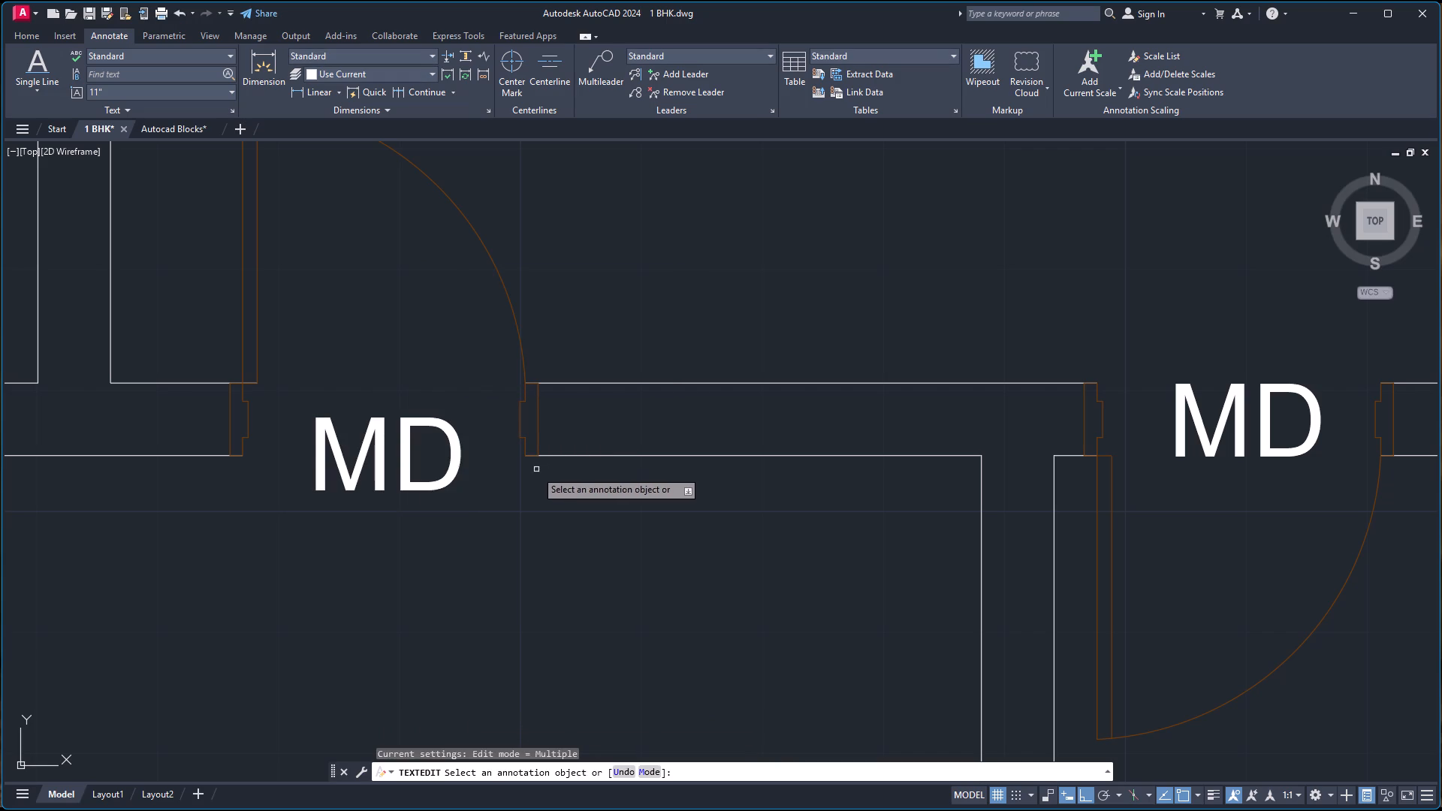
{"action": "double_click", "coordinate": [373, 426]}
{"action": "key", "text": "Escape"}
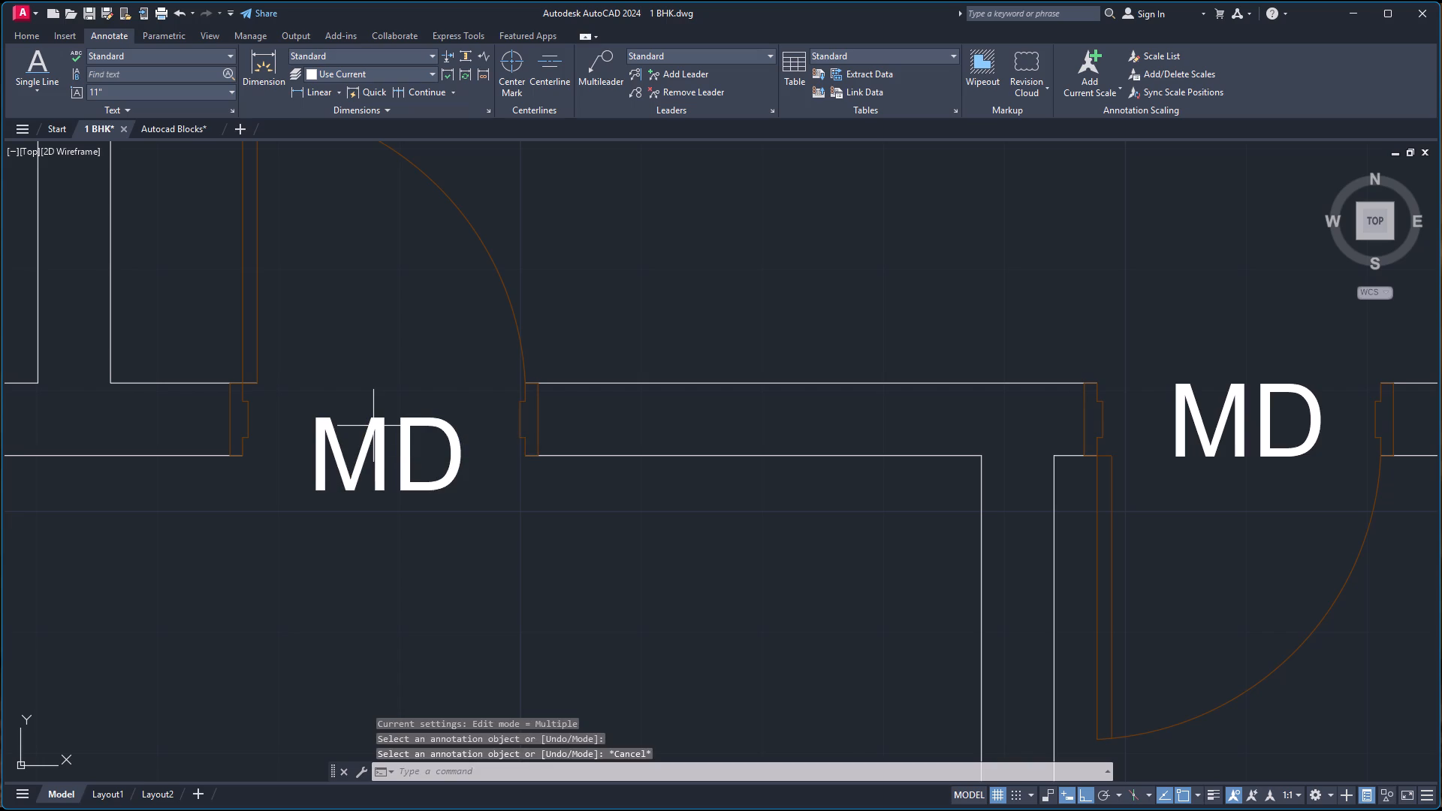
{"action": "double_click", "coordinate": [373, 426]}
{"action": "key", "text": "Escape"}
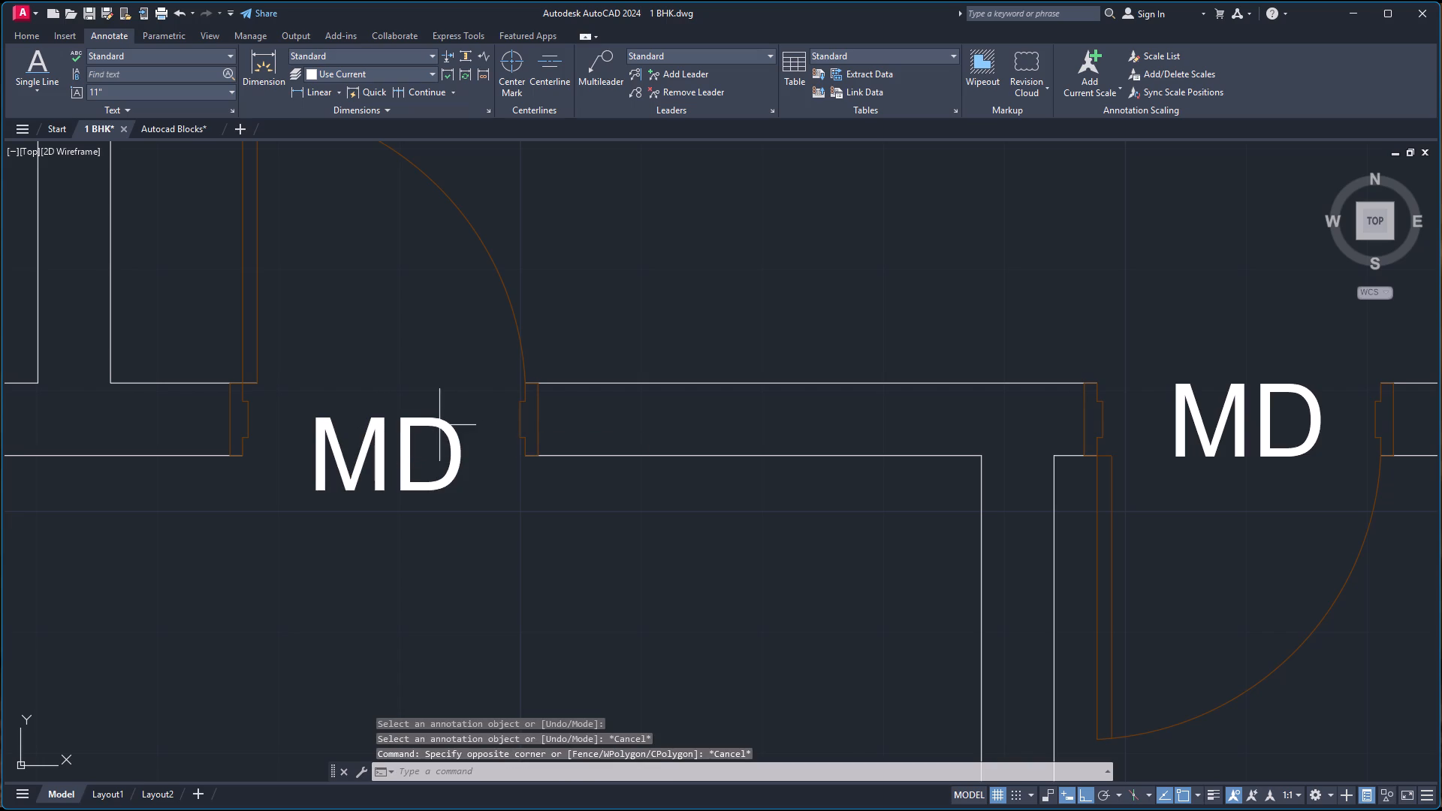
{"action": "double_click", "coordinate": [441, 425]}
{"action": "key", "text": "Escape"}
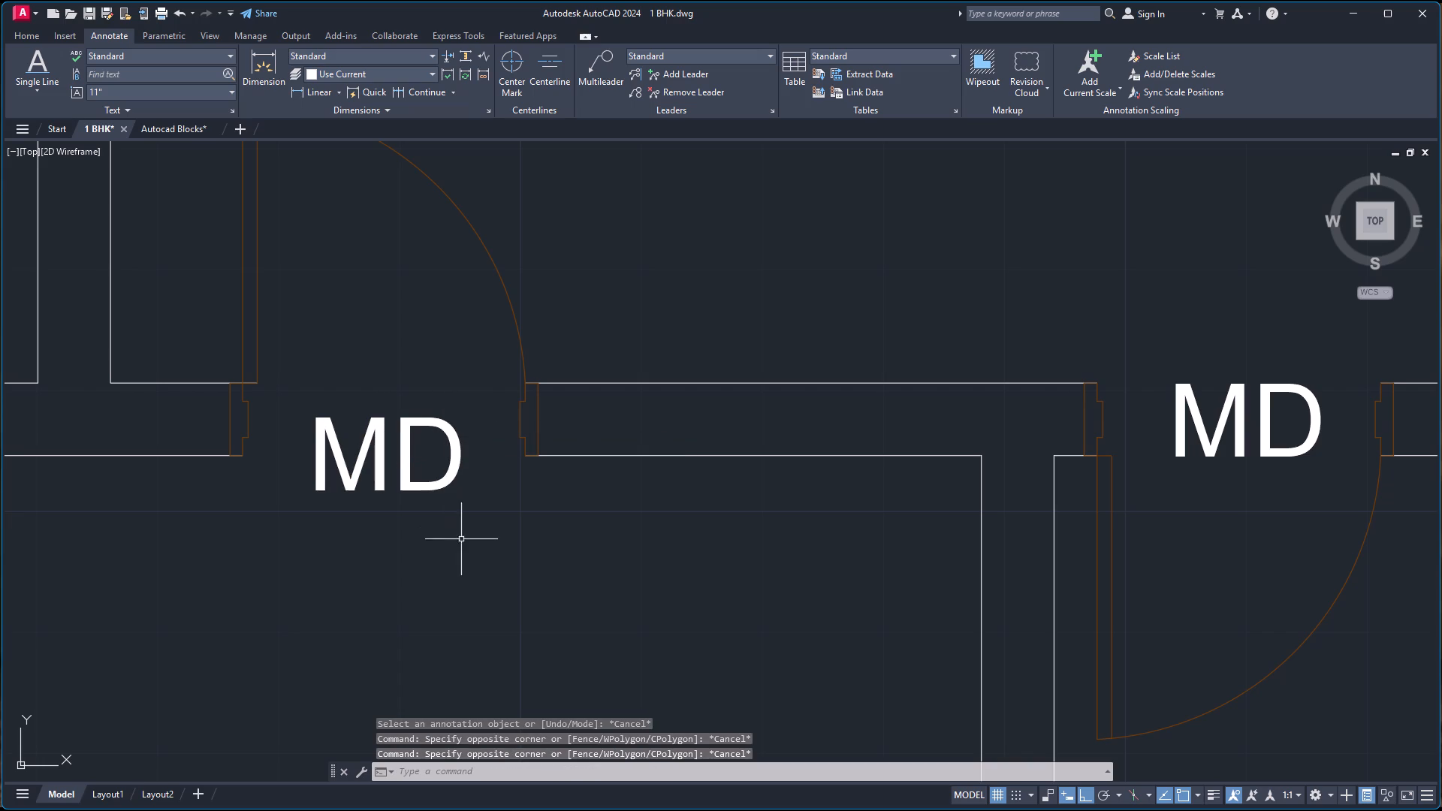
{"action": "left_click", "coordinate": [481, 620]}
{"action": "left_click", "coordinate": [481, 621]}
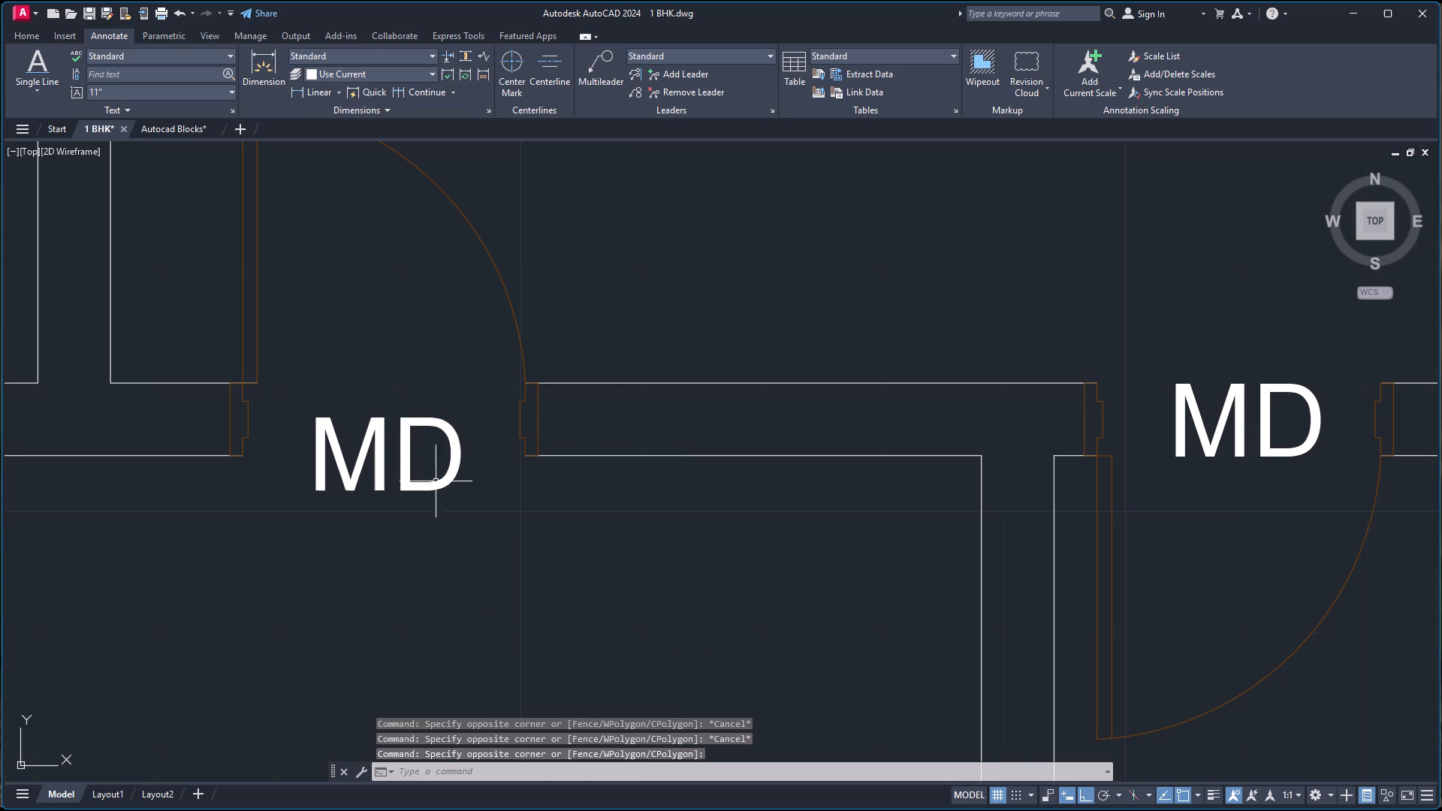
Change the text of the MD label at the bedroom door off the hall to D.
{"action": "double_click", "coordinate": [409, 476]}
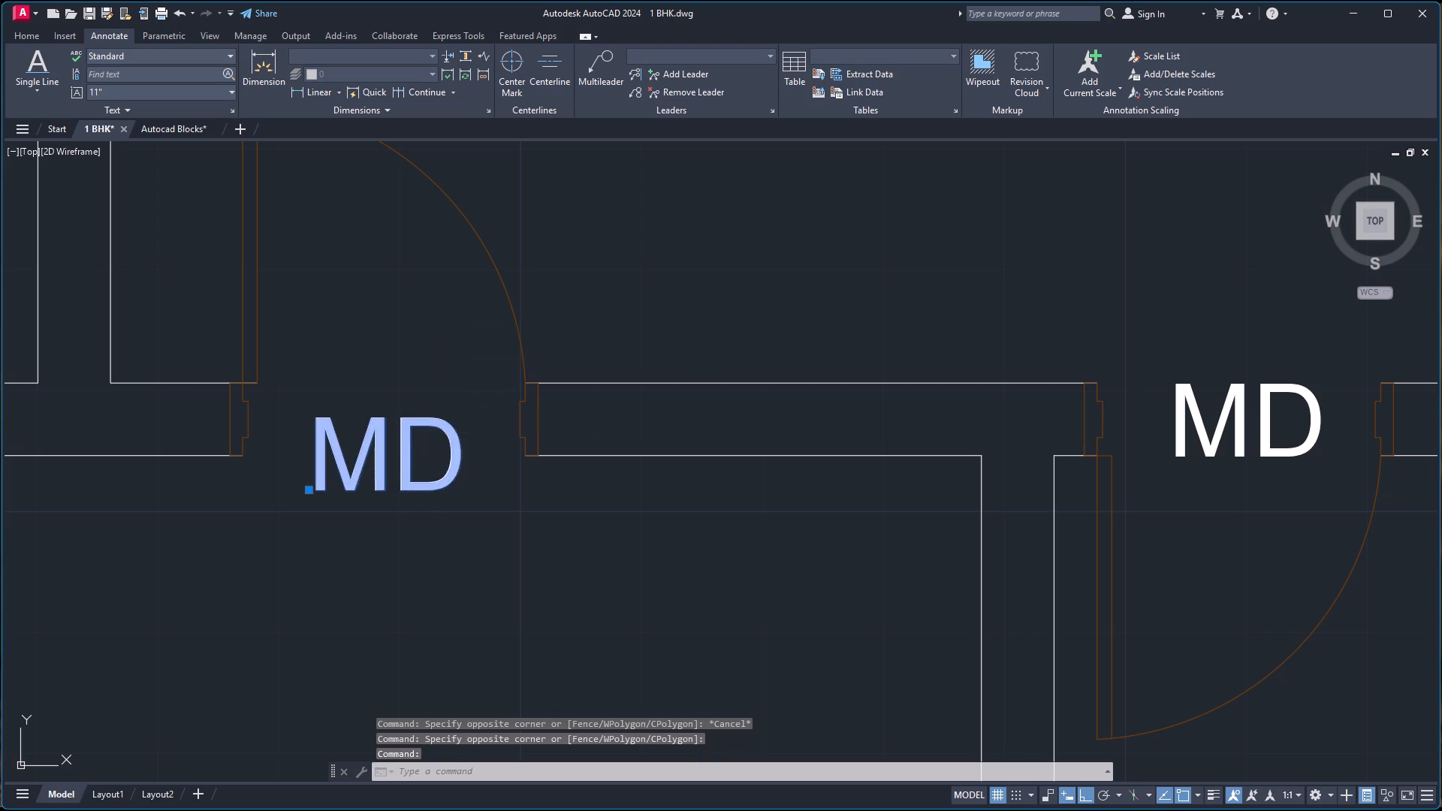
{"action": "key", "text": "d"}
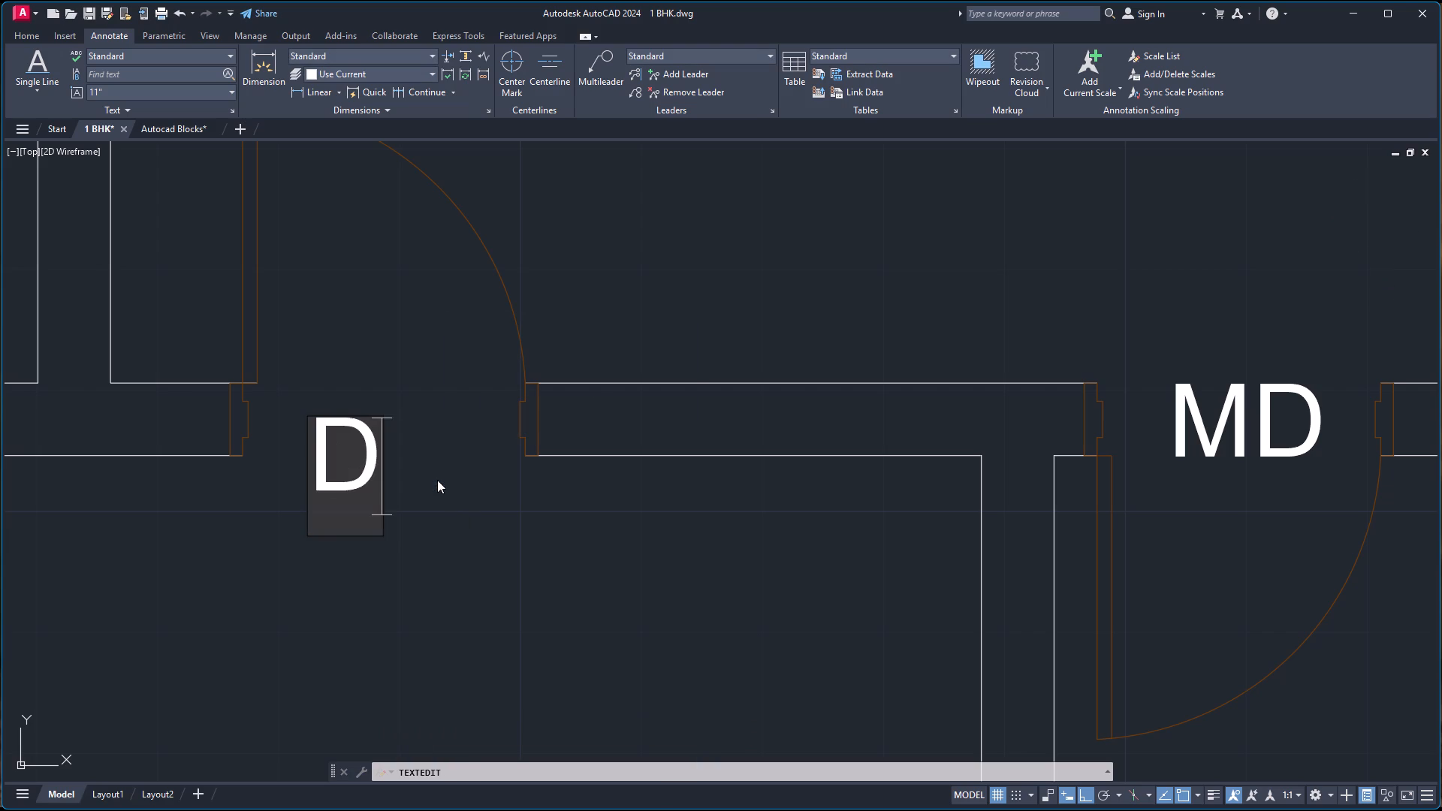
{"action": "left_click", "coordinate": [511, 519]}
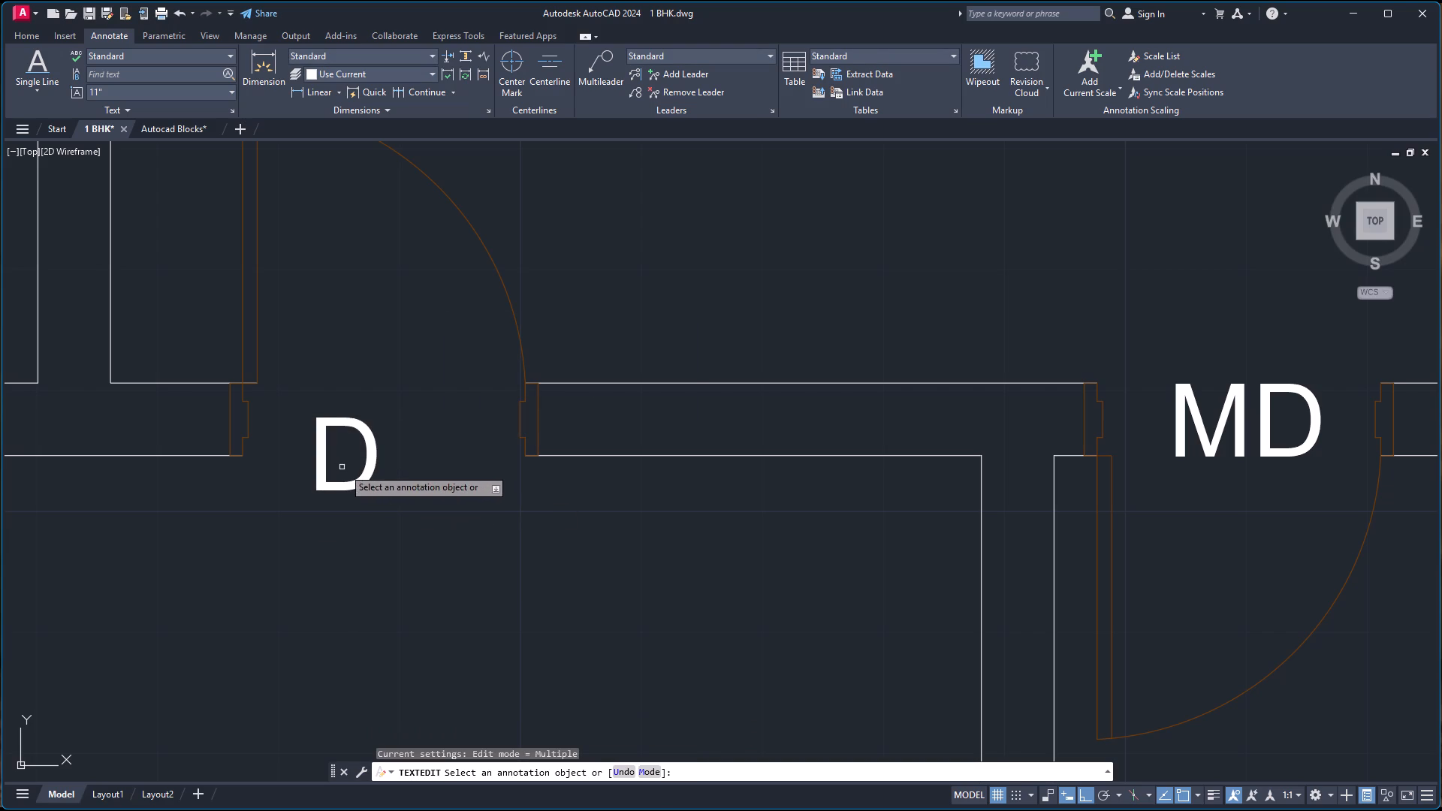
{"action": "key", "text": "Escape"}
Shift the D label slightly sideways so it sits centred in the bedroom door opening.
{"action": "left_click", "coordinate": [360, 481]}
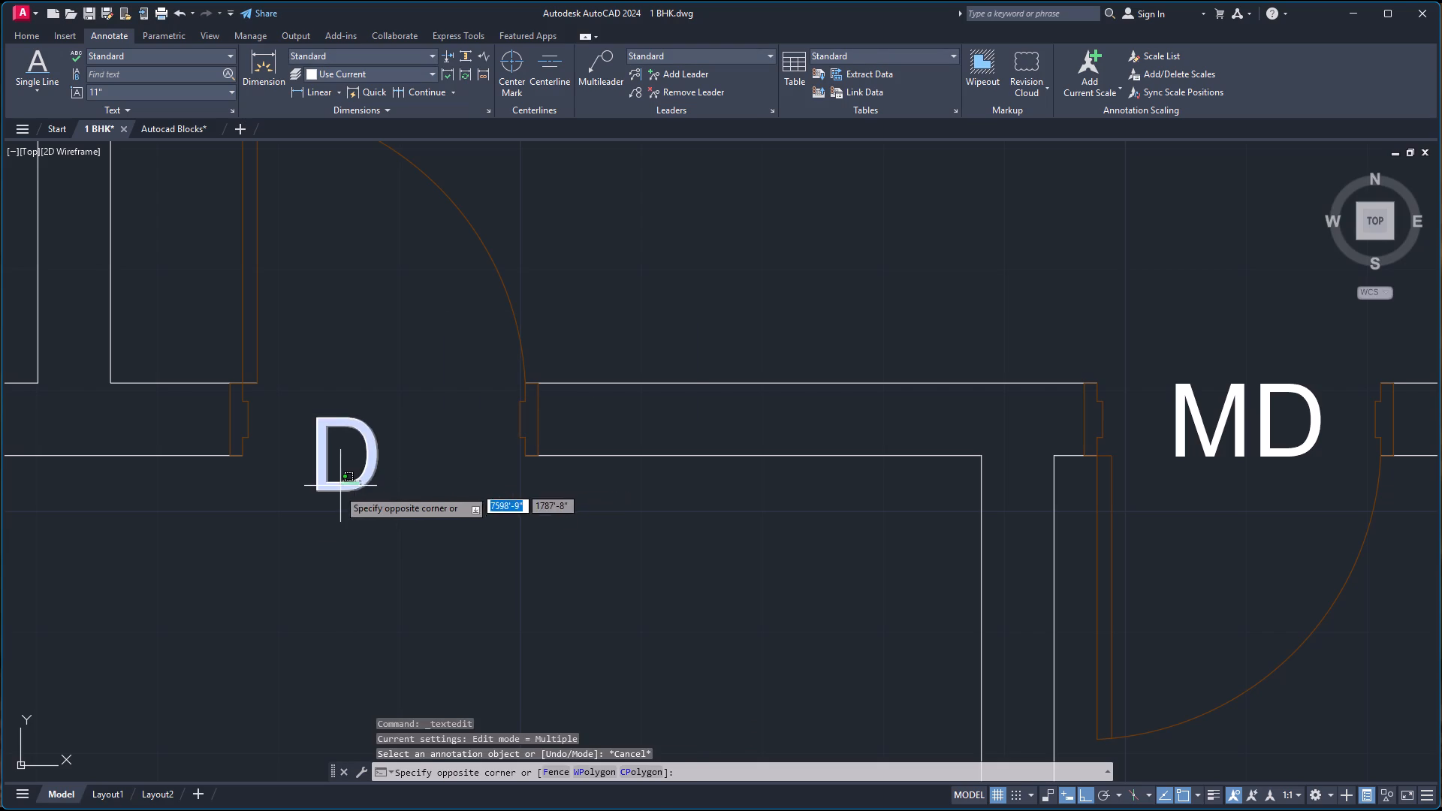
{"action": "key", "text": "Escape"}
{"action": "left_click", "coordinate": [318, 484]}
{"action": "key", "text": "Escape"}
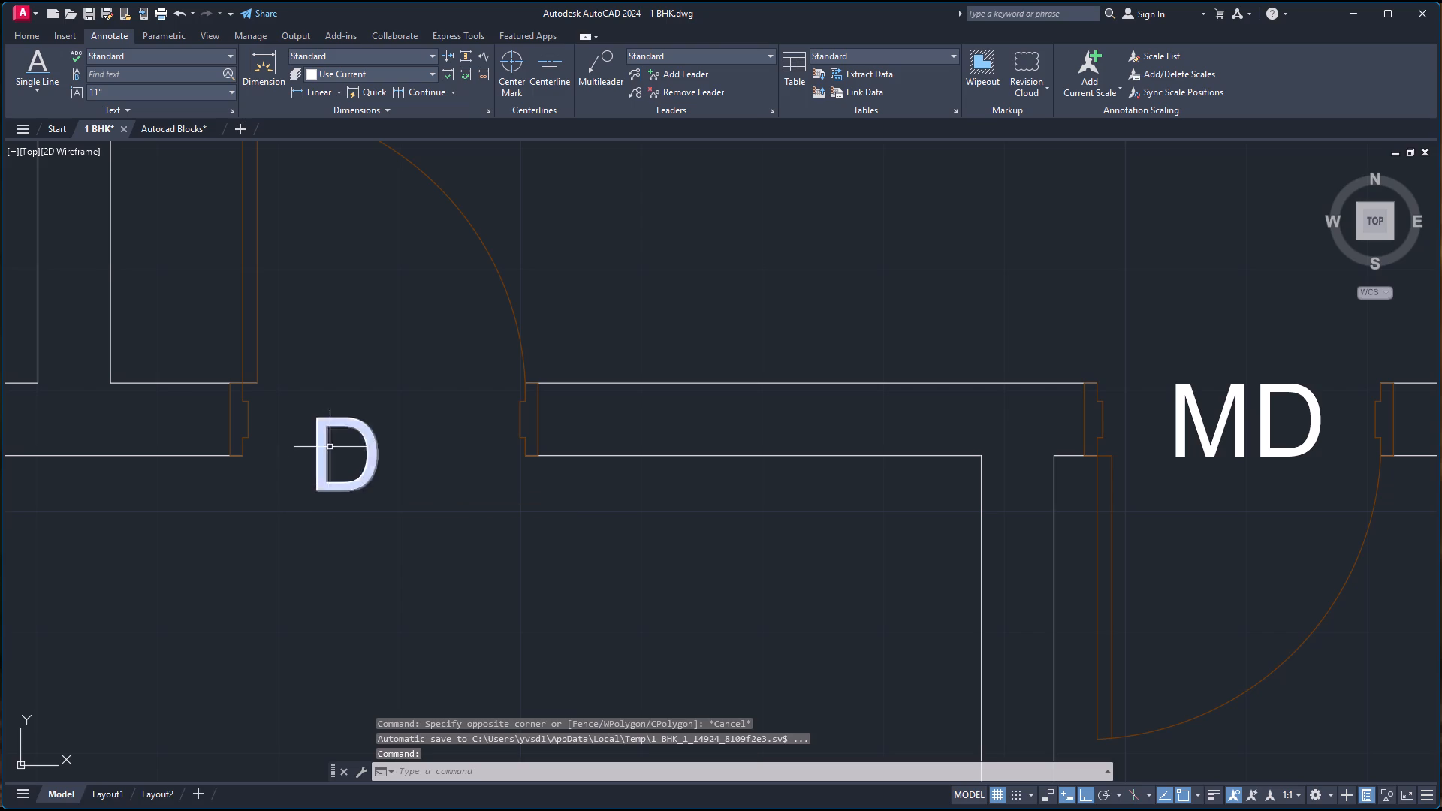
{"action": "left_click", "coordinate": [333, 427]}
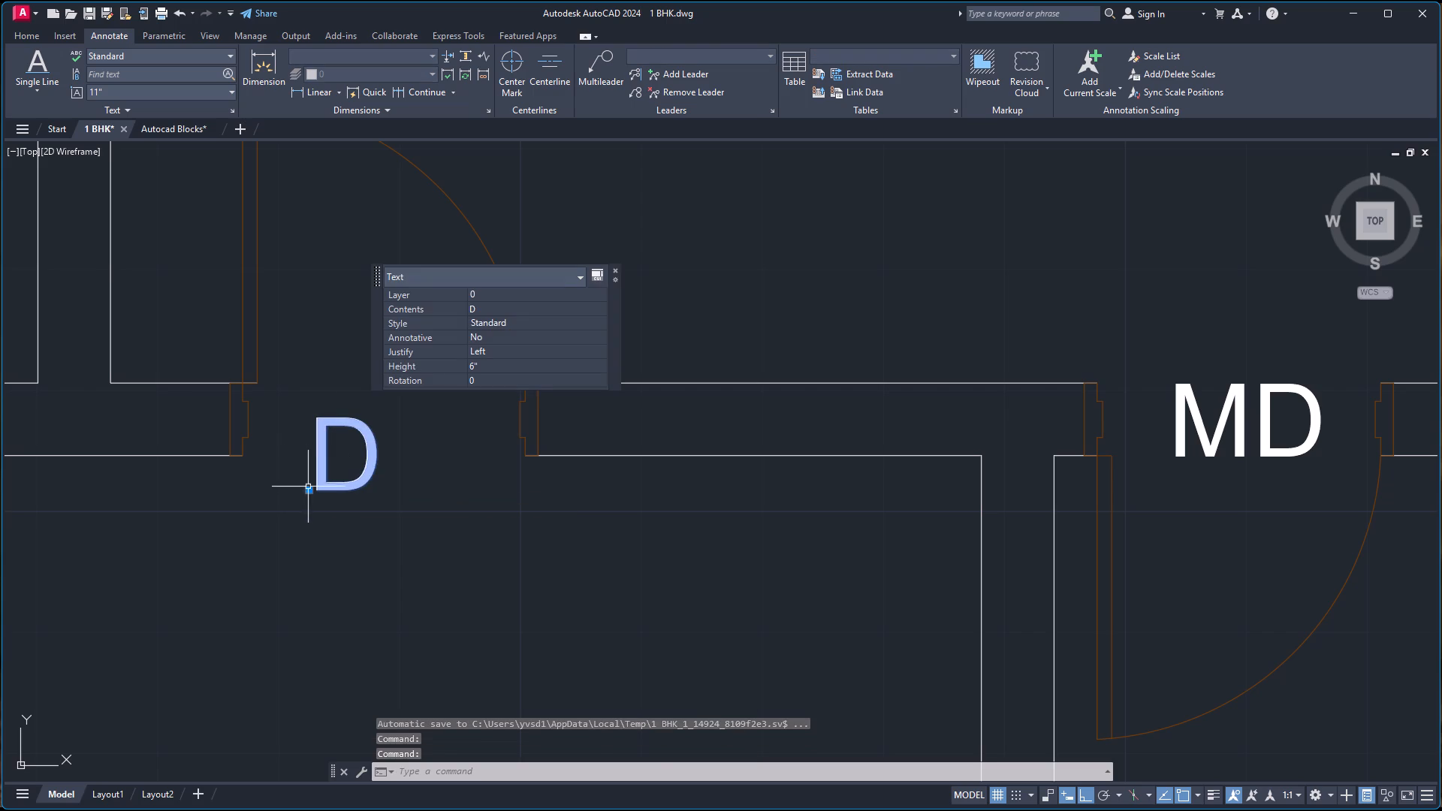
{"action": "left_click", "coordinate": [308, 489]}
{"action": "left_click", "coordinate": [330, 488]}
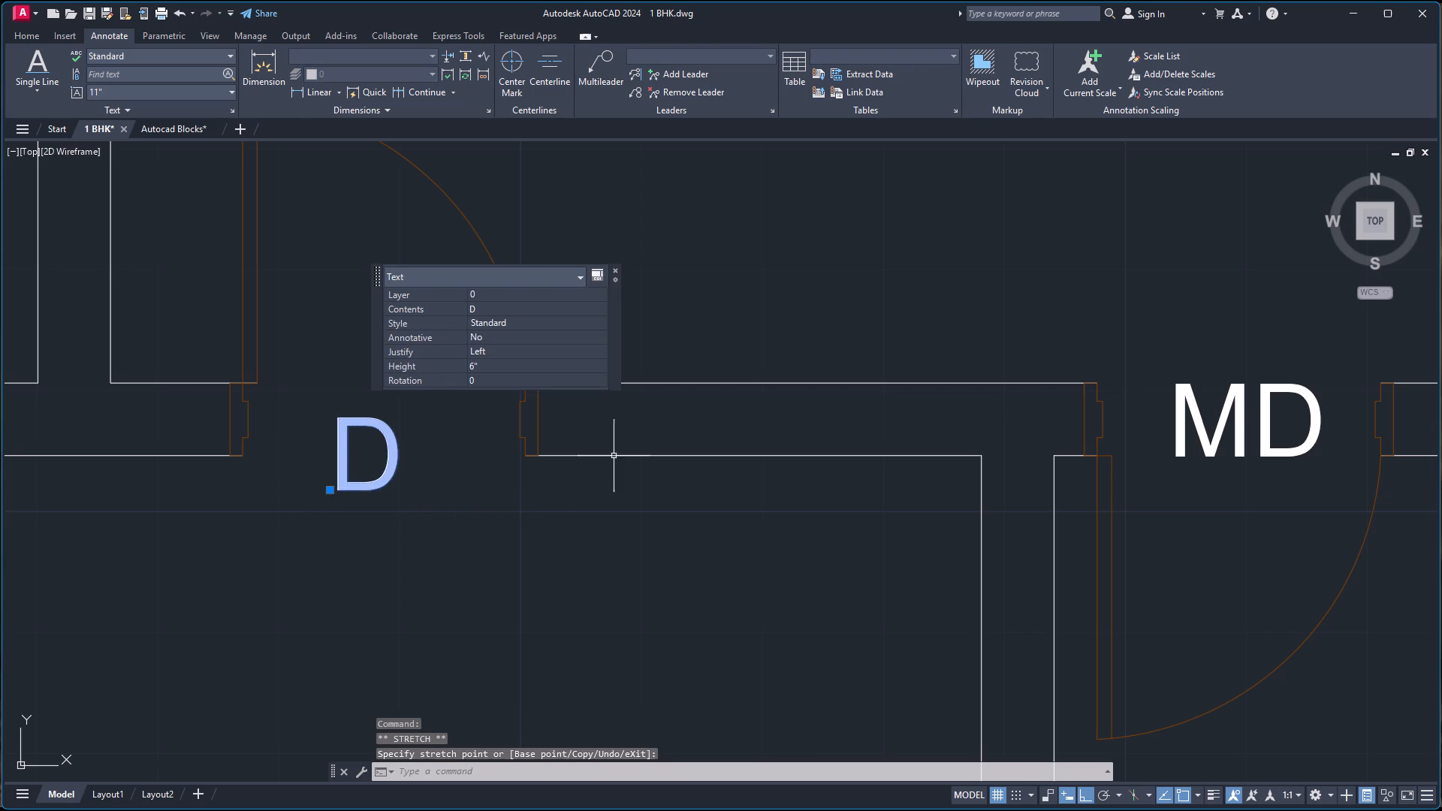
{"action": "key", "text": "Escape"}
Change the text of the MD label at the attached toilet's door to D1.
{"action": "double_click", "coordinate": [1236, 396]}
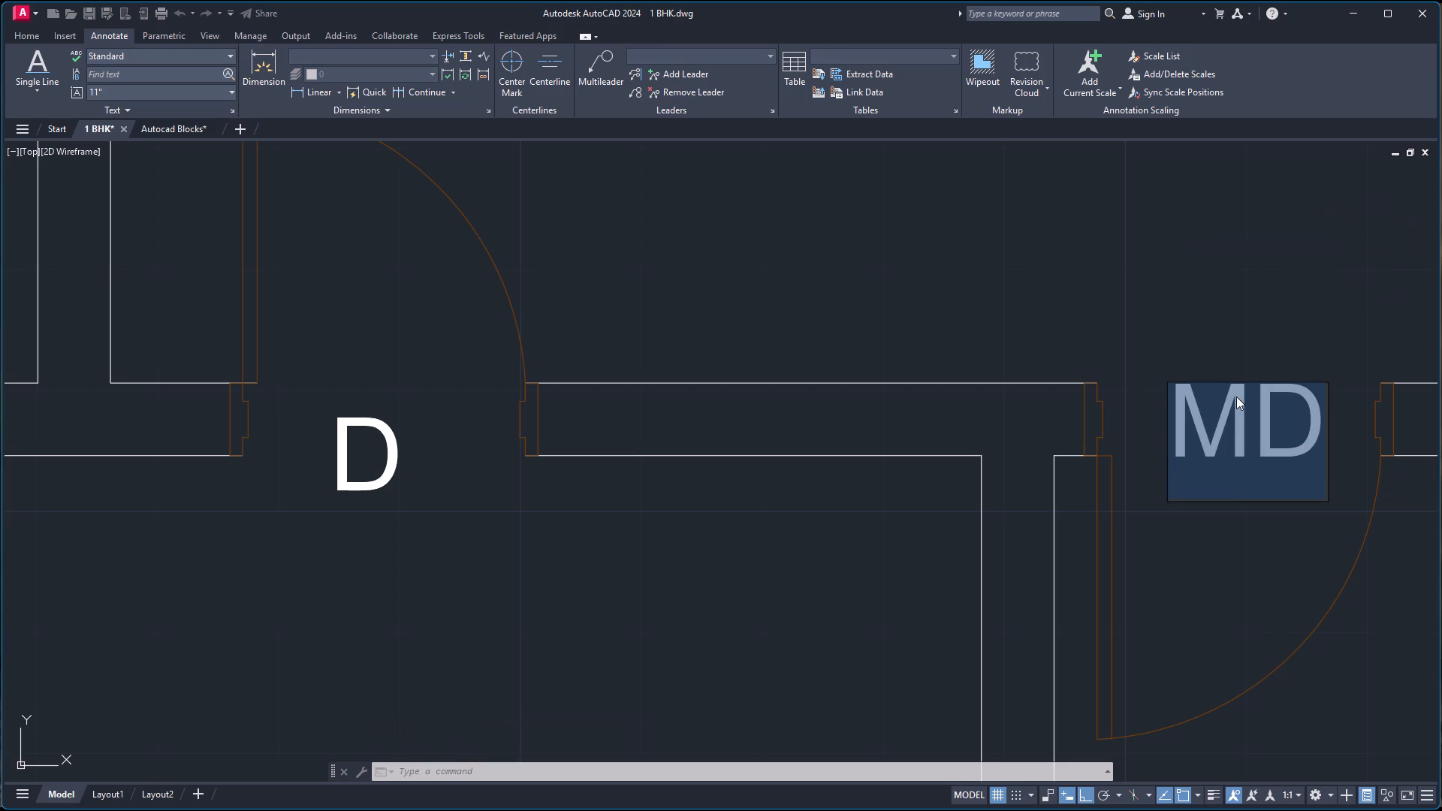
{"action": "type", "text": "D1"}
{"action": "left_click", "coordinate": [1210, 274]}
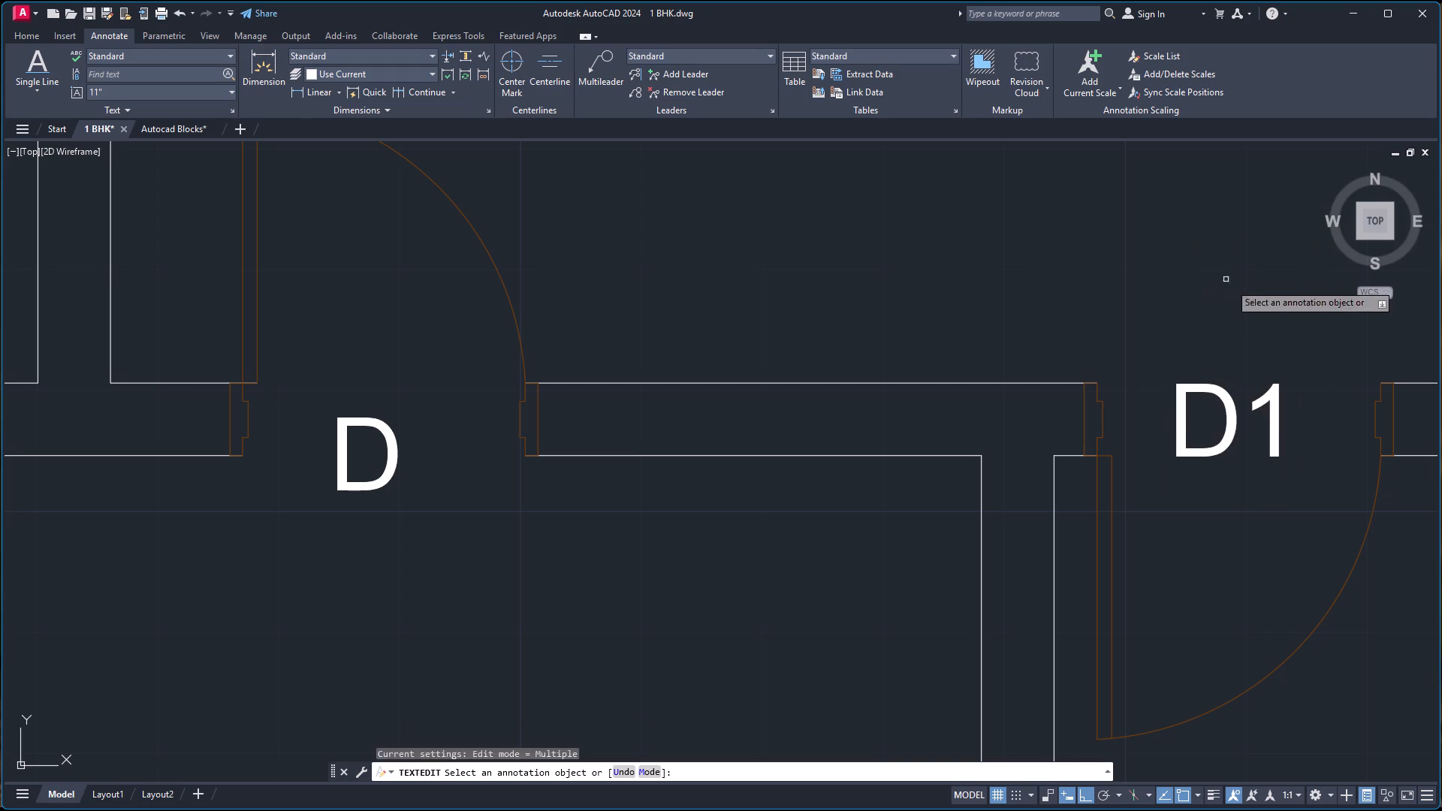
{"action": "scroll", "coordinate": [1039, 428], "scroll_direction": "down", "scroll_amount": 3}
{"action": "key", "text": "Escape"}
{"action": "scroll", "coordinate": [982, 439], "scroll_direction": "down", "scroll_amount": 2}
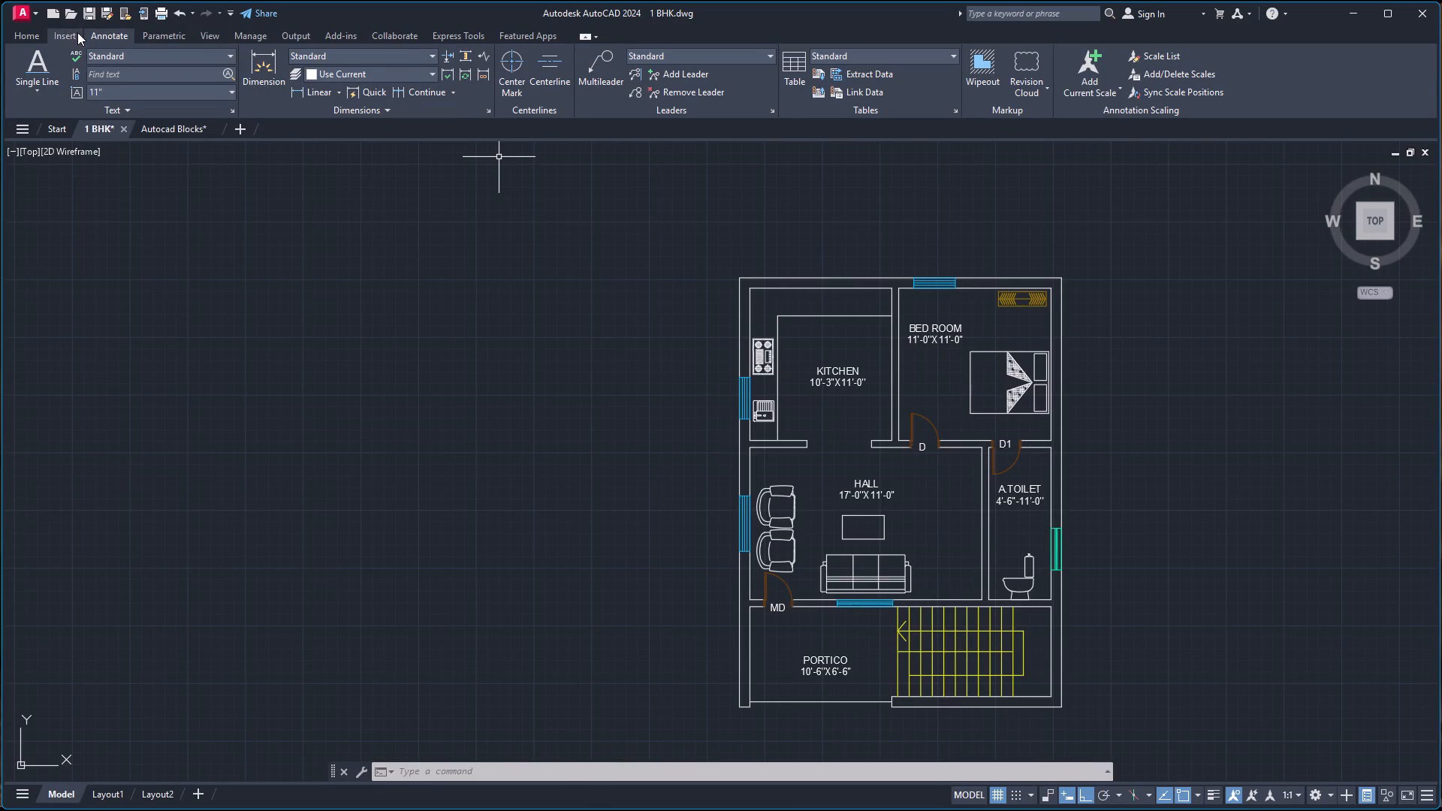
Create a new layer named Hatch and set its colour to grey, index 8.
{"action": "left_click", "coordinate": [37, 40]}
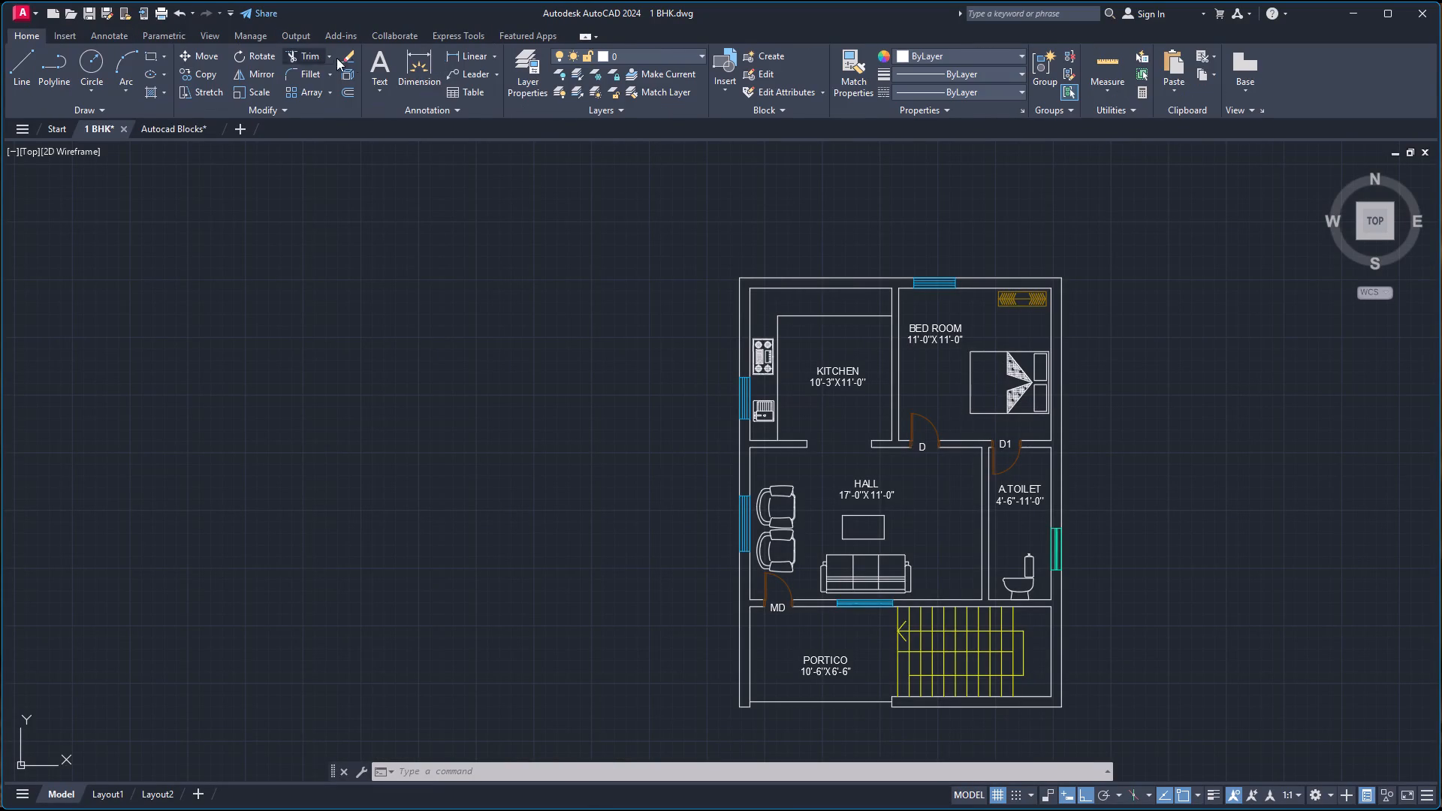
{"action": "left_click", "coordinate": [525, 76]}
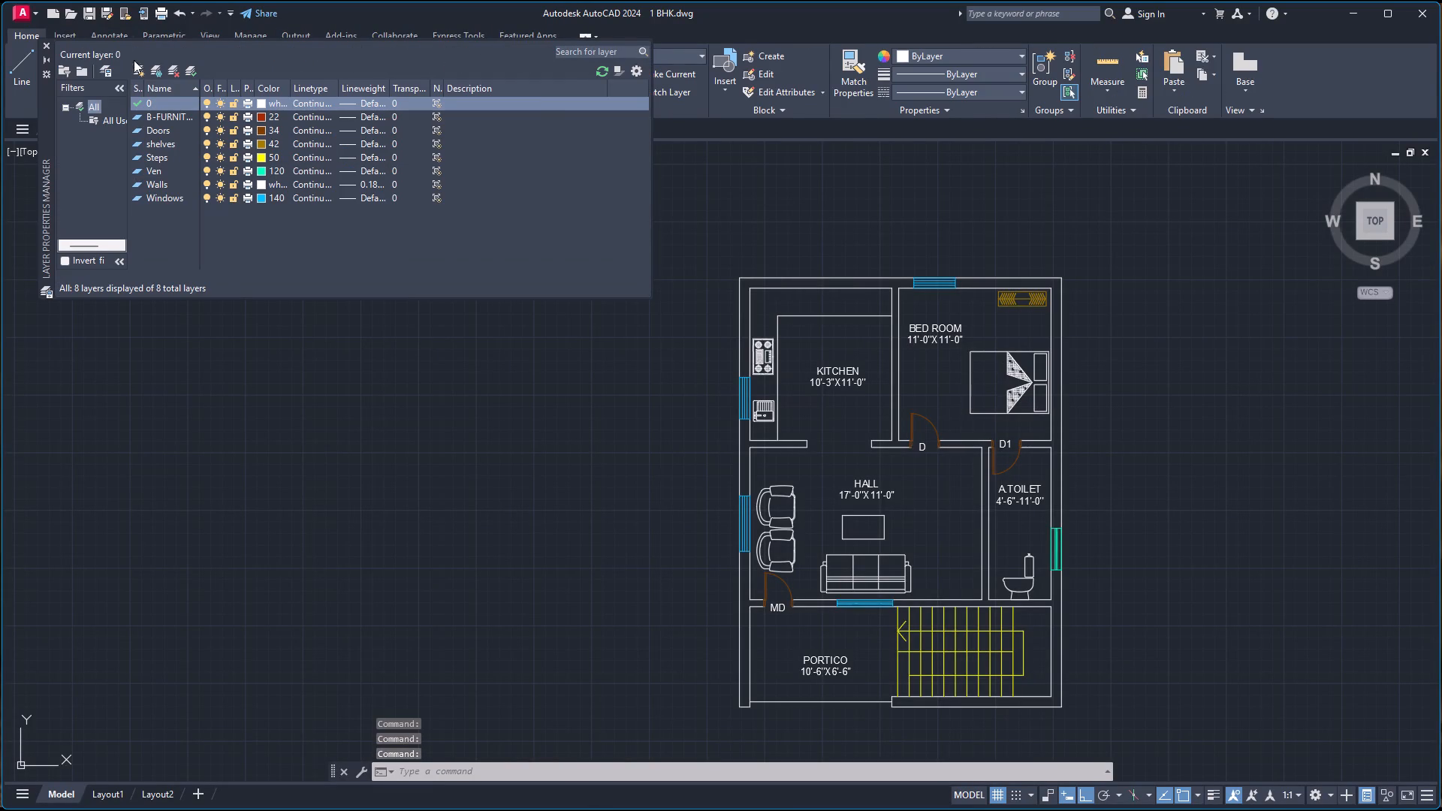
{"action": "left_click", "coordinate": [140, 71]}
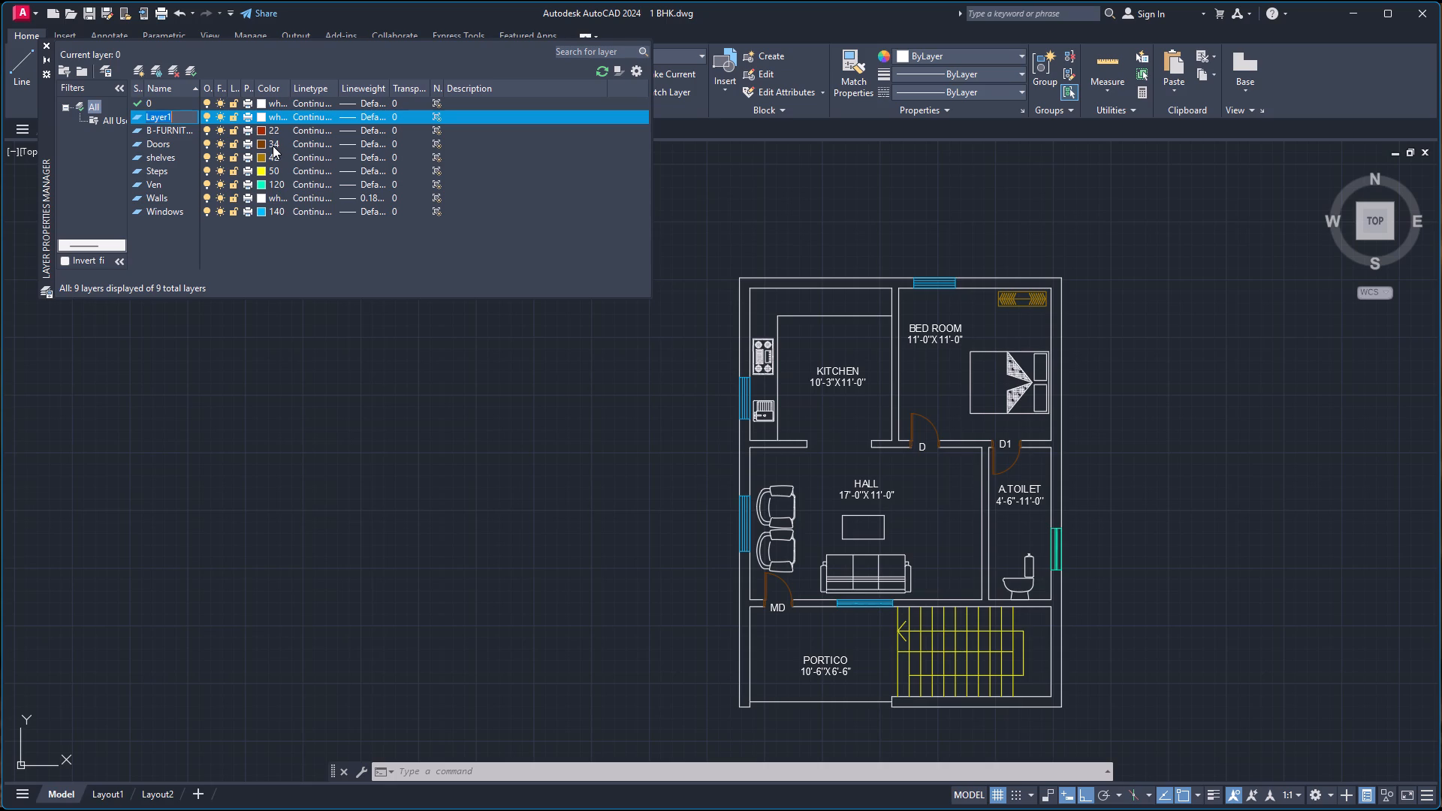
{"action": "key", "text": "h"}
{"action": "key", "text": "a"}
{"action": "type", "text": "tch"}
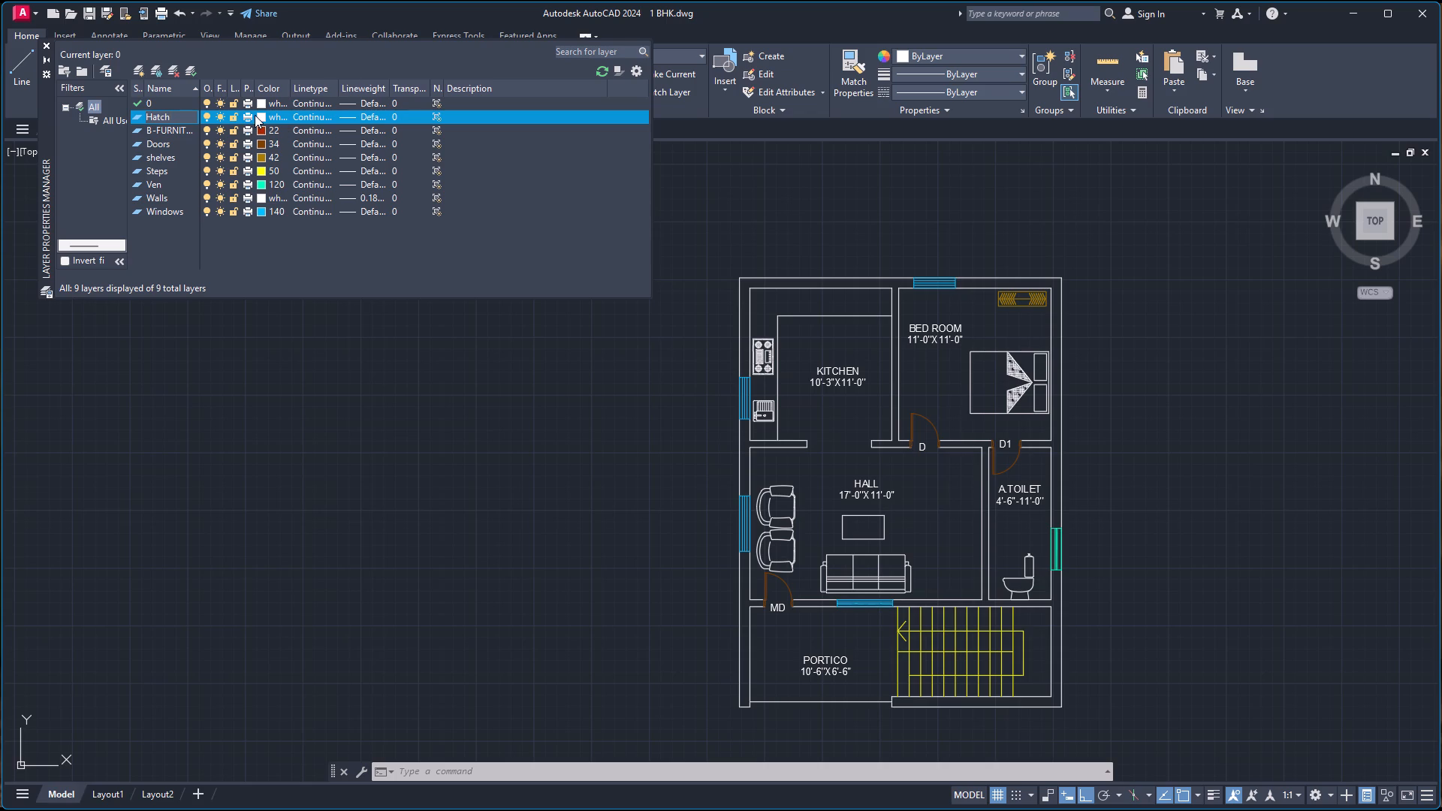
{"action": "double_click", "coordinate": [262, 116]}
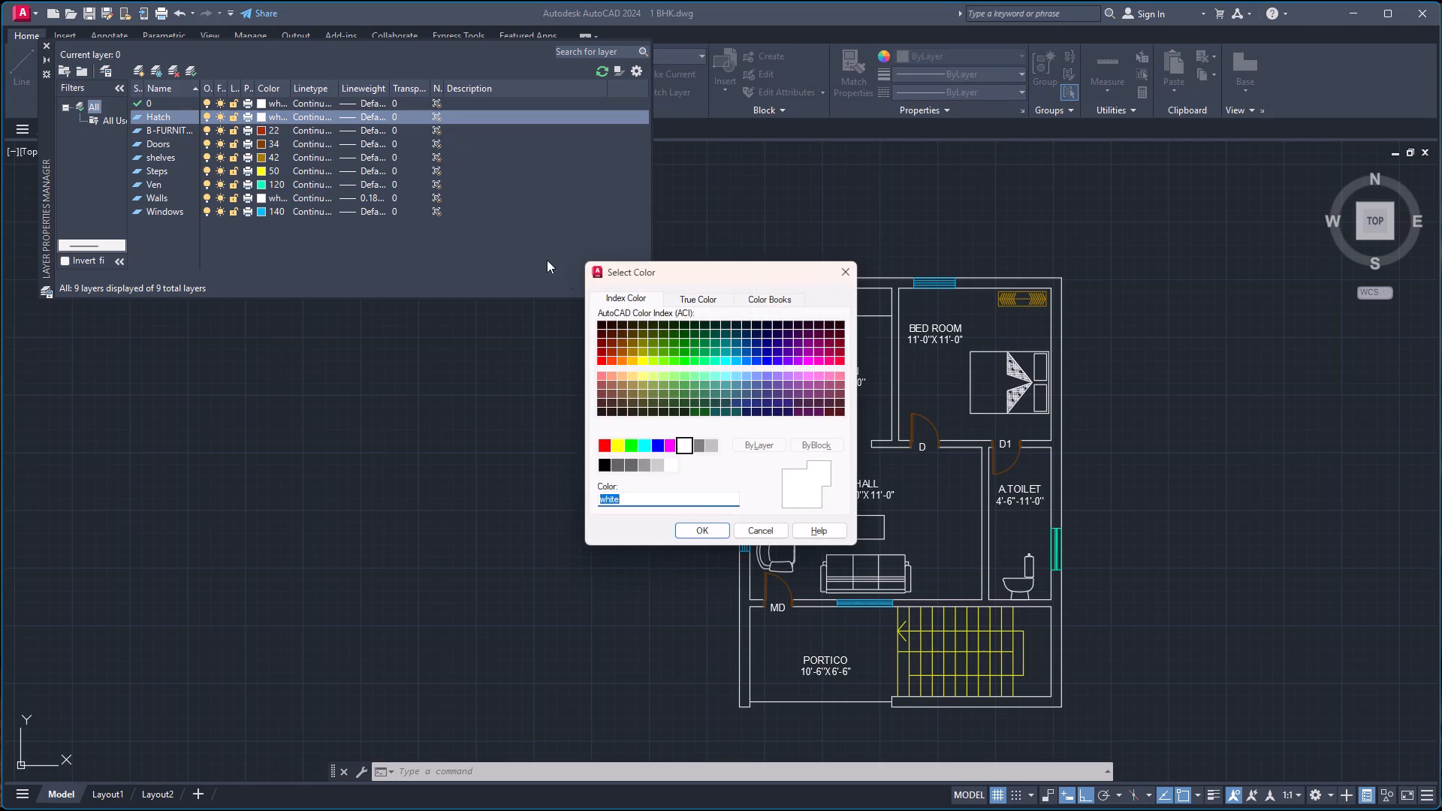
{"action": "left_click", "coordinate": [701, 449]}
{"action": "left_click", "coordinate": [703, 530]}
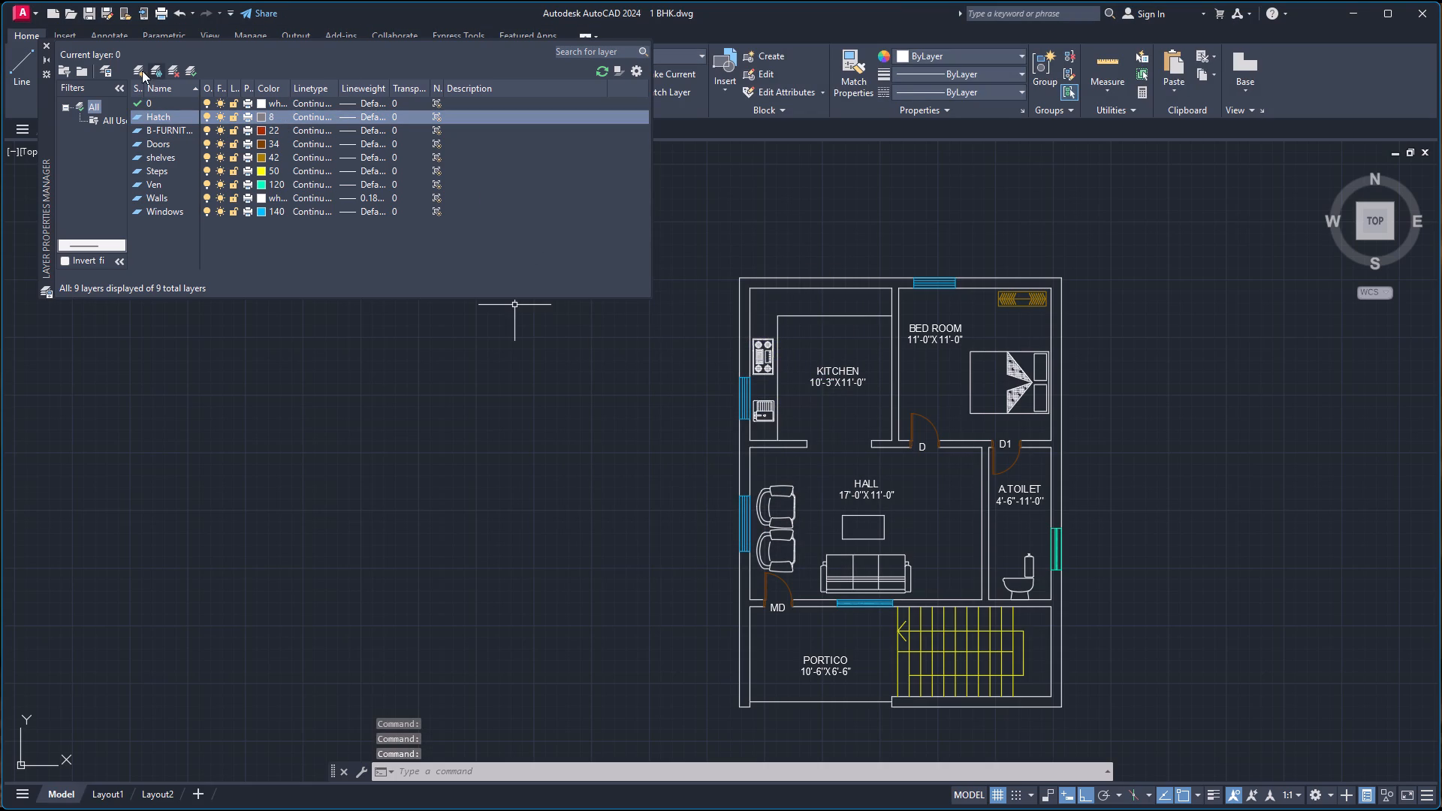
{"action": "left_click", "coordinate": [49, 45]}
Copy the MD label at the main door and paste it in the portico just above the front opening line.
{"action": "scroll", "coordinate": [816, 622], "scroll_direction": "up", "scroll_amount": 2}
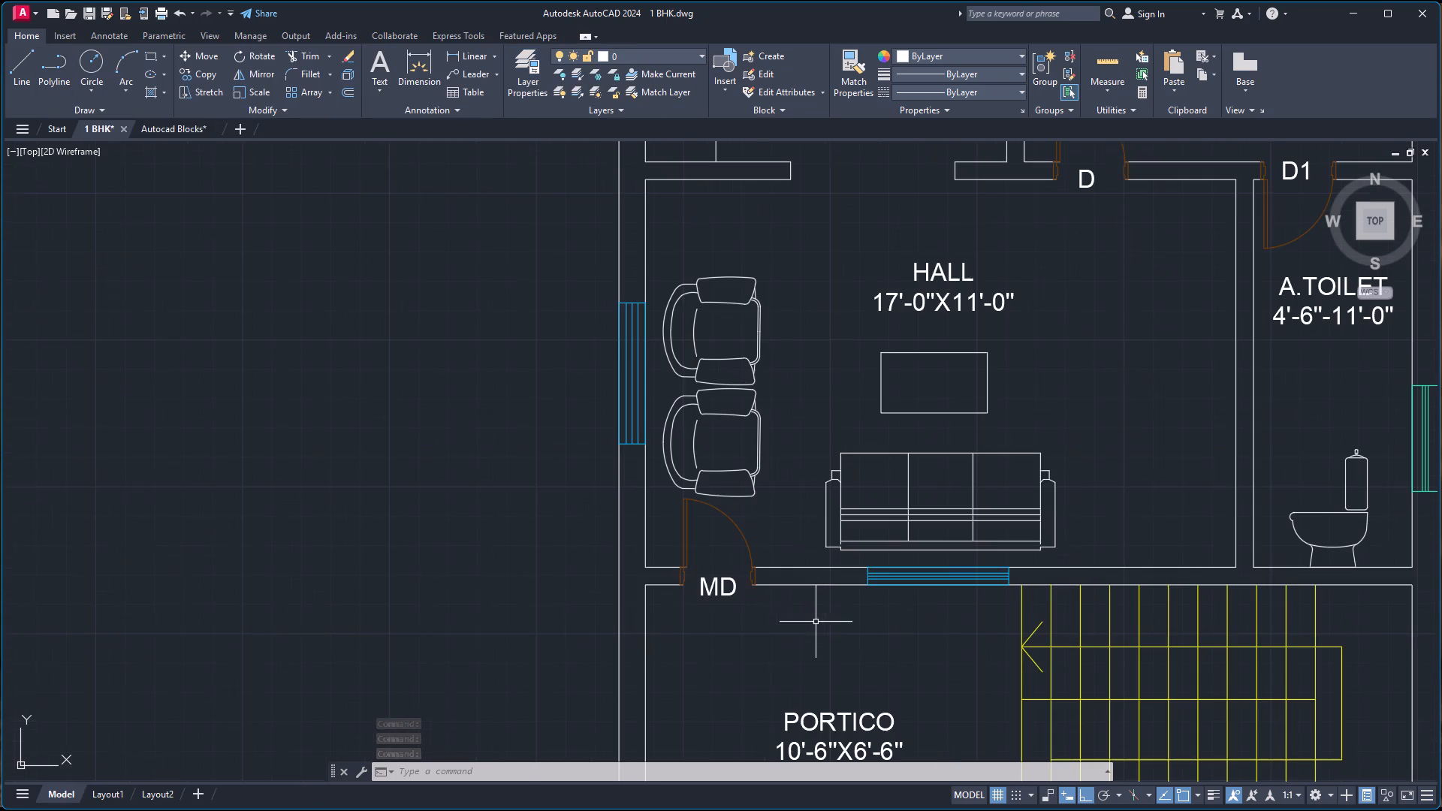
{"action": "left_click", "coordinate": [726, 581]}
{"action": "key", "text": "ctrl+c"}
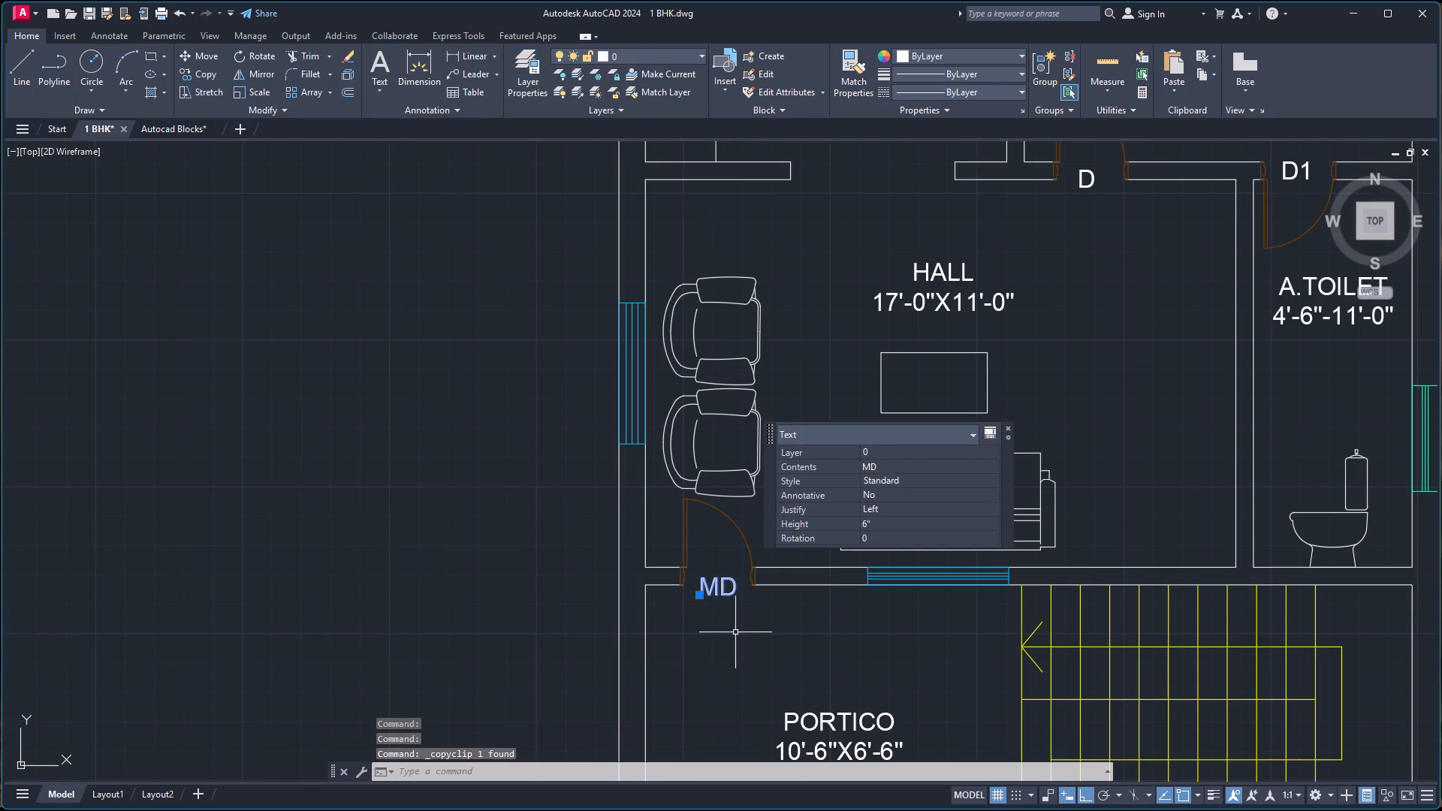
{"action": "left_click", "coordinate": [740, 644]}
{"action": "left_click", "coordinate": [740, 644]}
{"action": "key", "text": "Escape"}
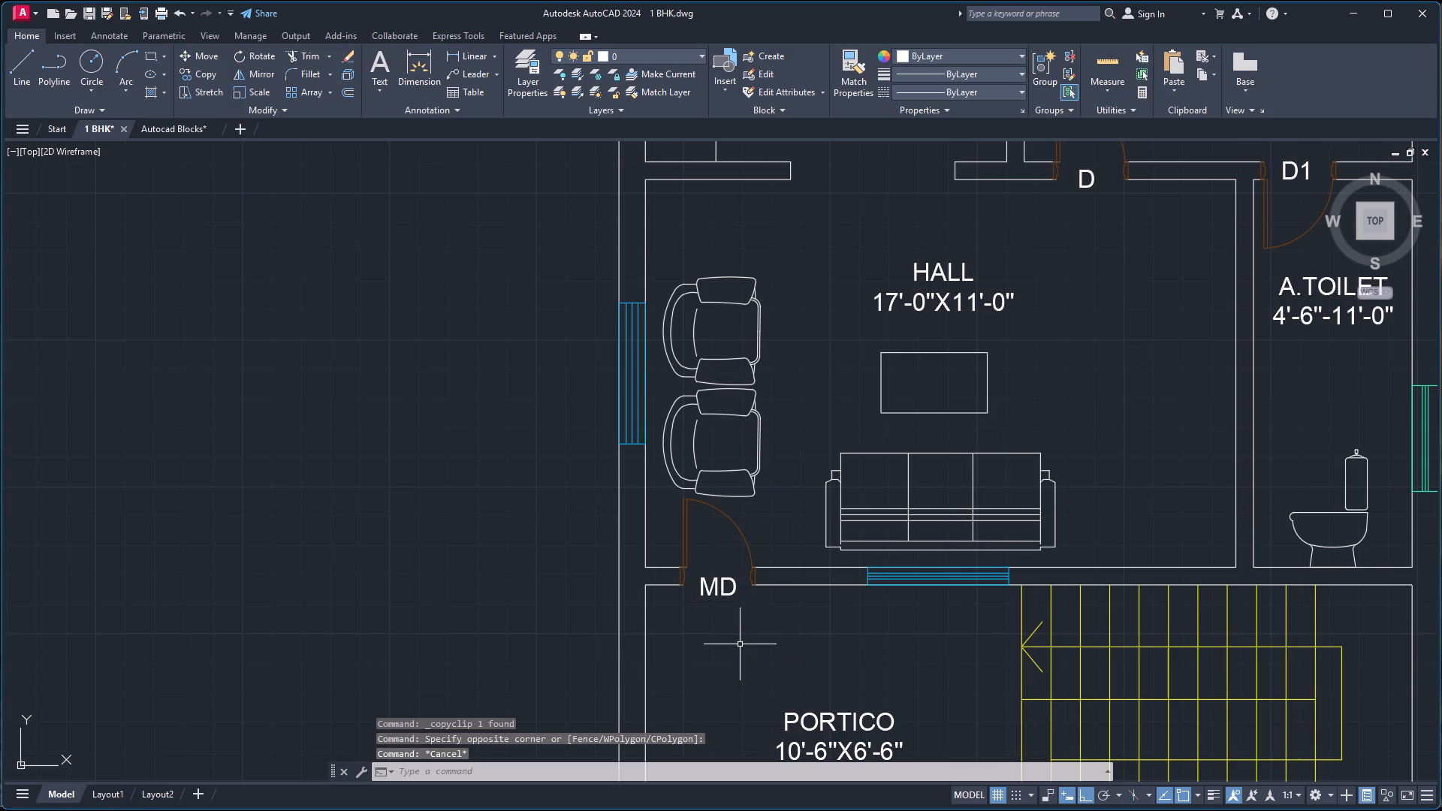
{"action": "key", "text": "ctrl+v"}
{"action": "scroll", "coordinate": [759, 663], "scroll_direction": "down", "scroll_amount": 3}
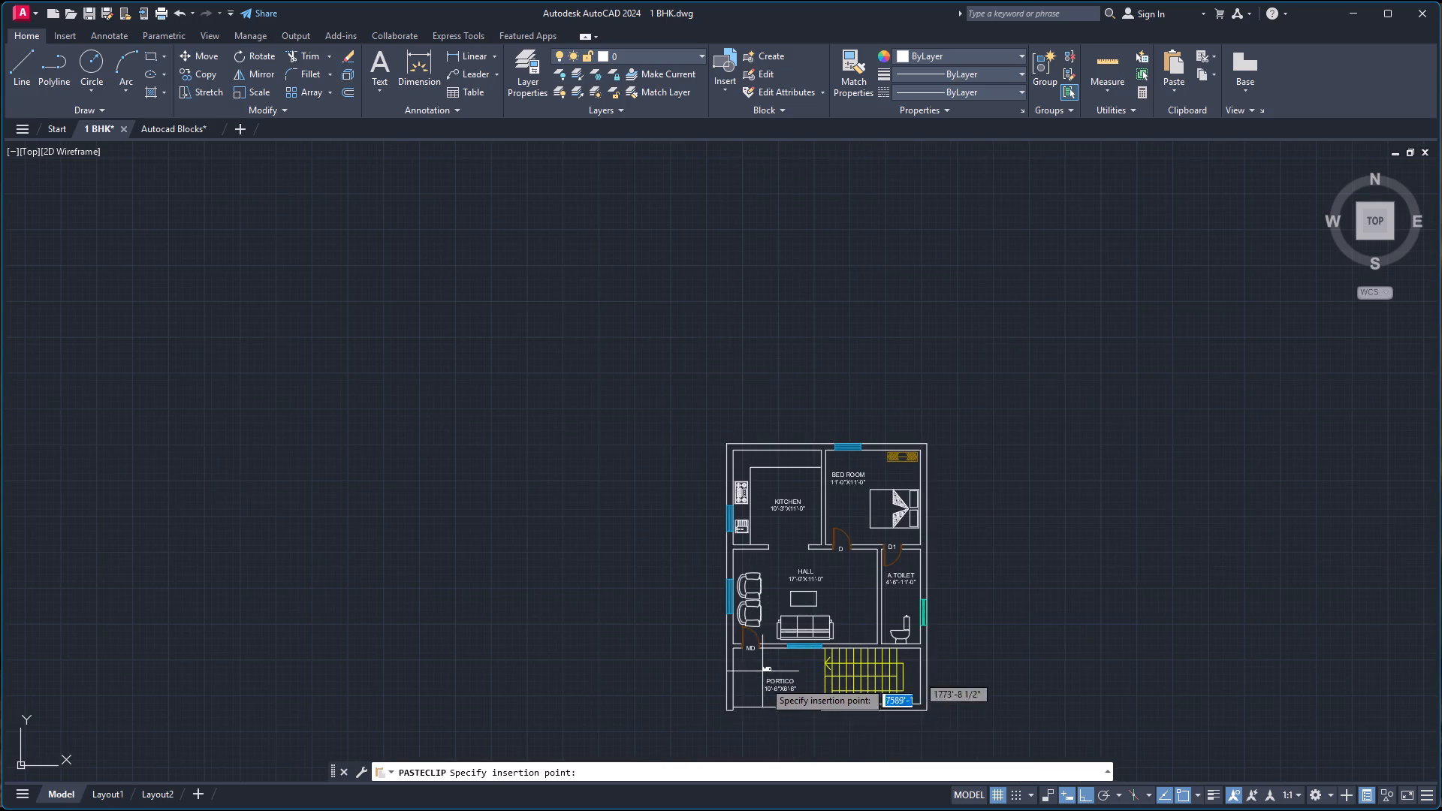
{"action": "scroll", "coordinate": [767, 719], "scroll_direction": "up", "scroll_amount": 3}
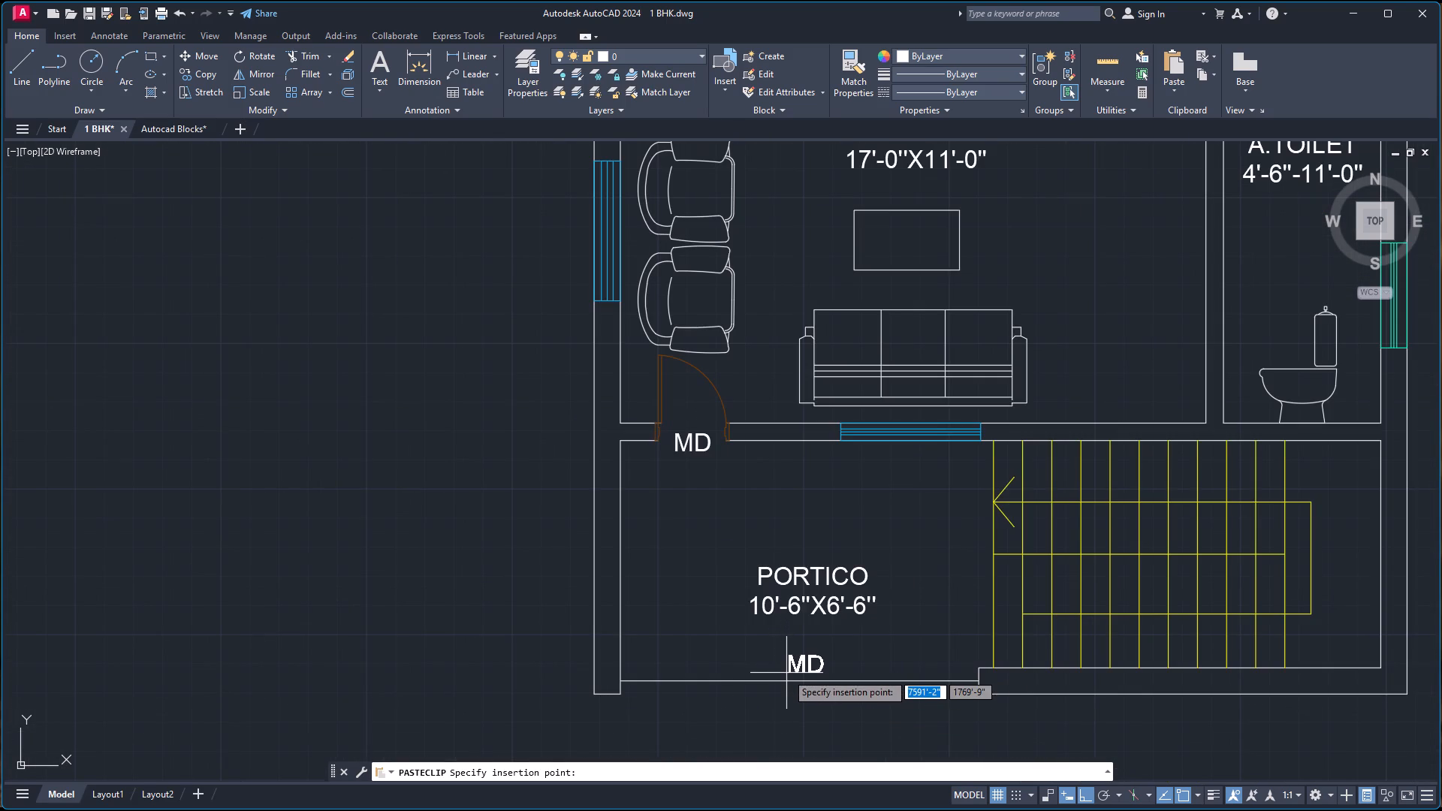
{"action": "left_click", "coordinate": [786, 673]}
Move the PORTICO 10'-6"X6'-6" label farther from the front opening, turning ortho off to place it freely below the hall wall.
{"action": "left_click", "coordinate": [818, 607]}
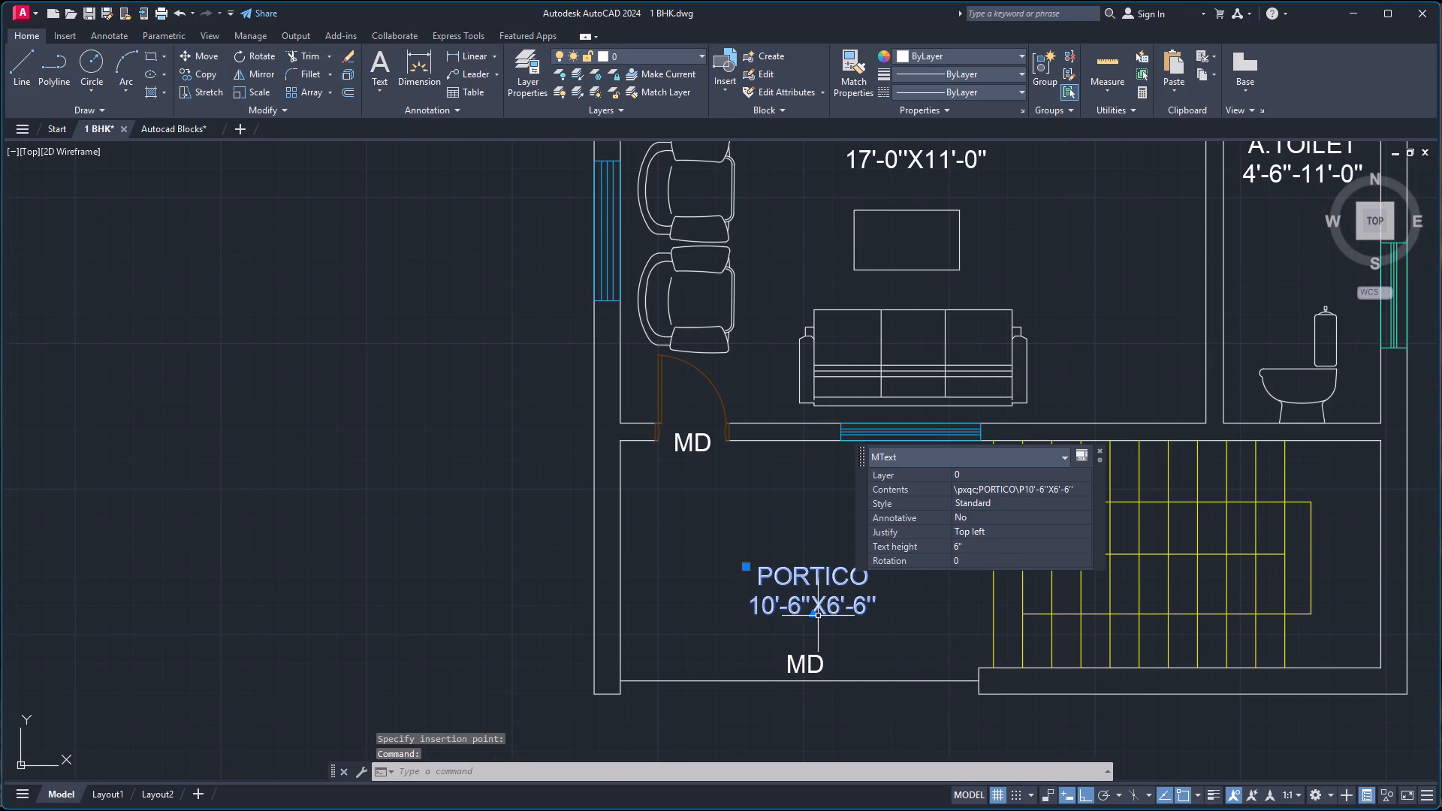
{"action": "key", "text": "m"}
{"action": "key", "text": "Return"}
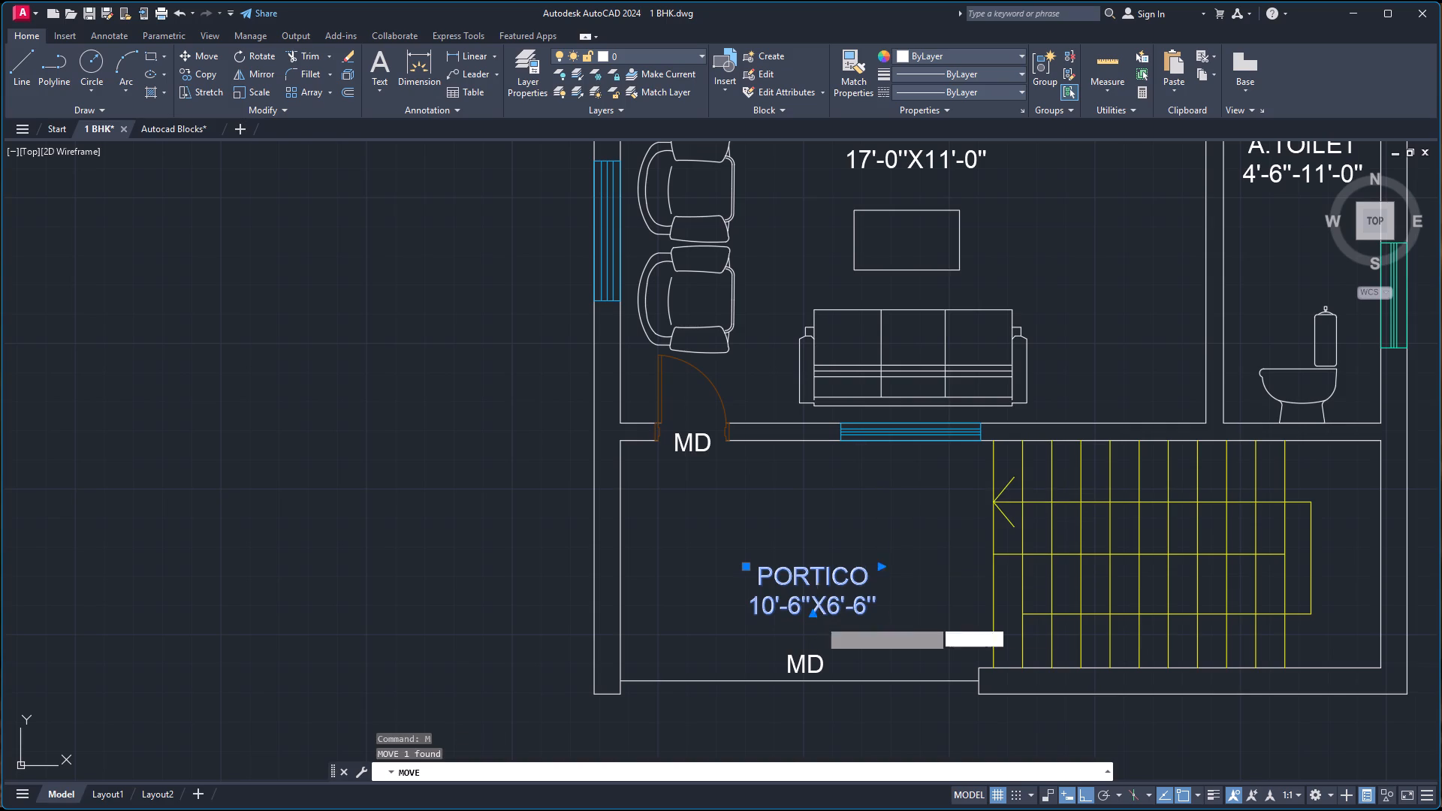
{"action": "left_click", "coordinate": [819, 608]}
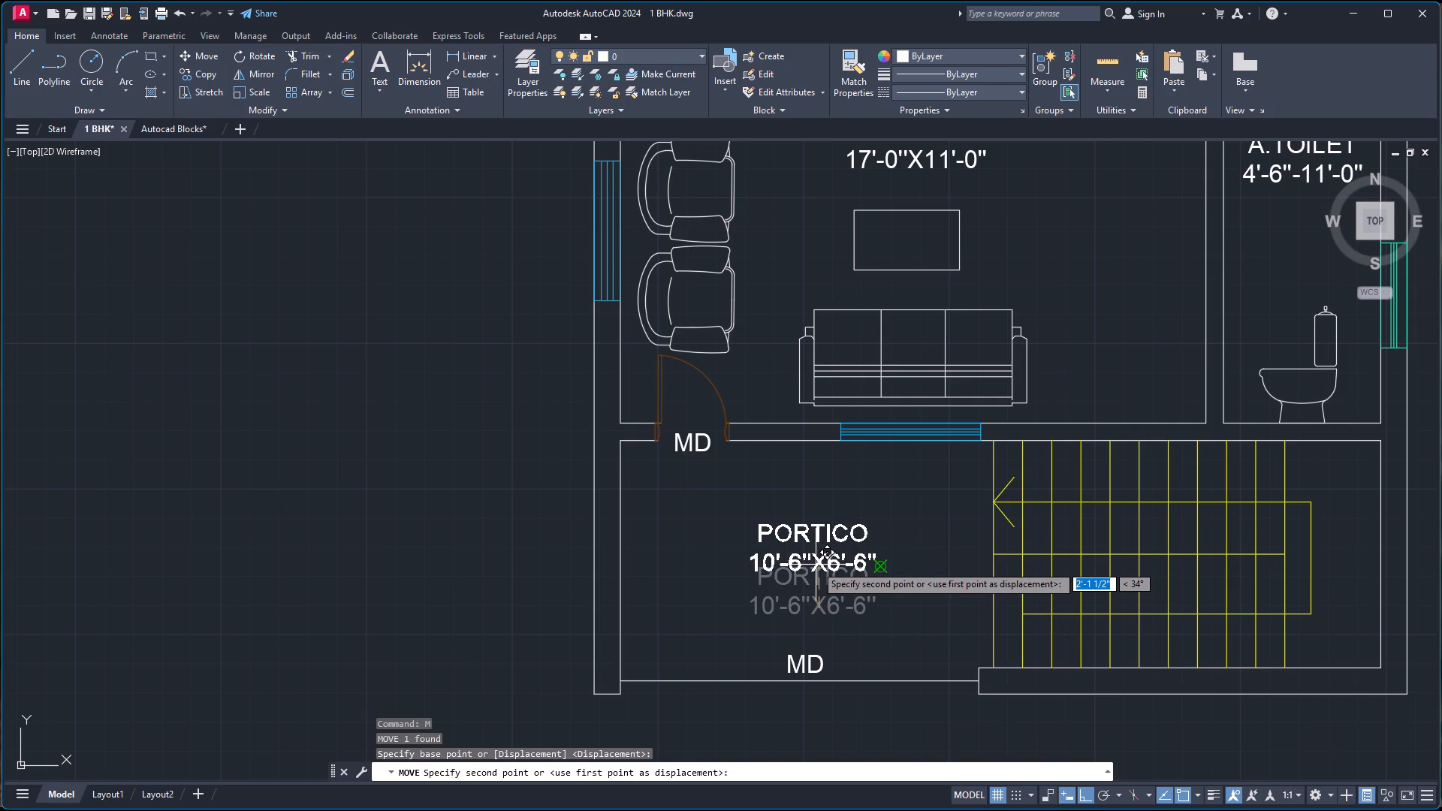
{"action": "left_click", "coordinate": [816, 558]}
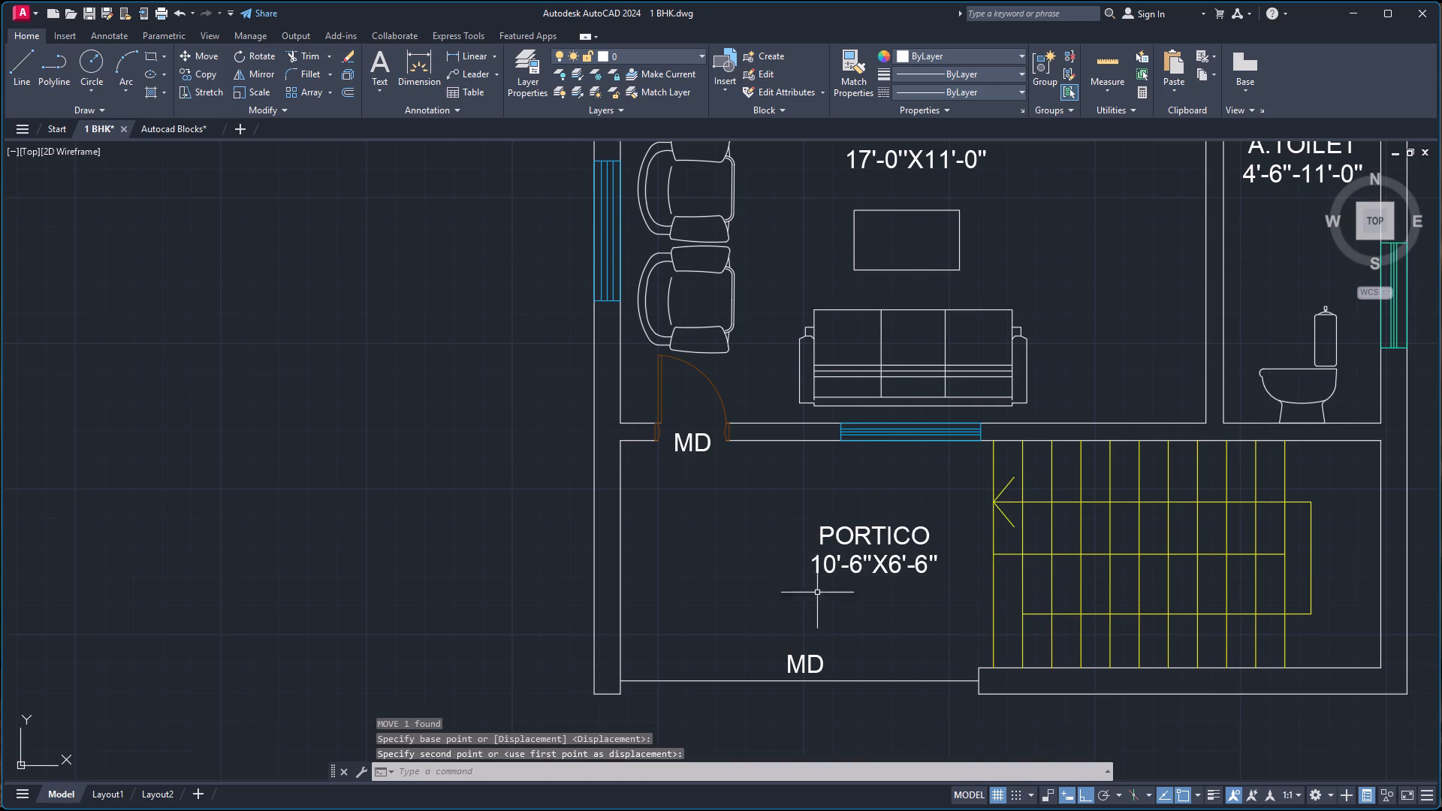
{"action": "left_click", "coordinate": [890, 562]}
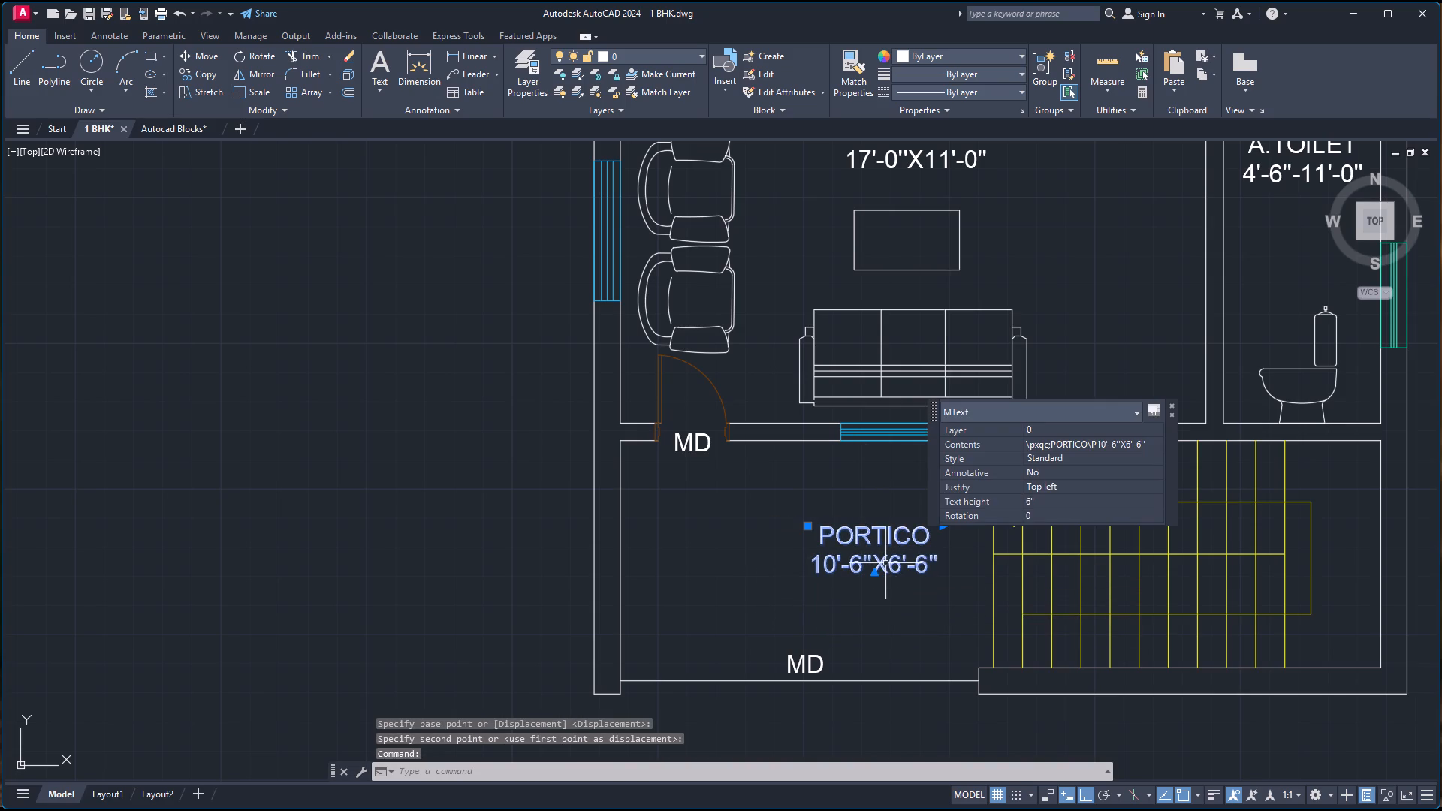
{"action": "key", "text": "m"}
{"action": "key", "text": "Return"}
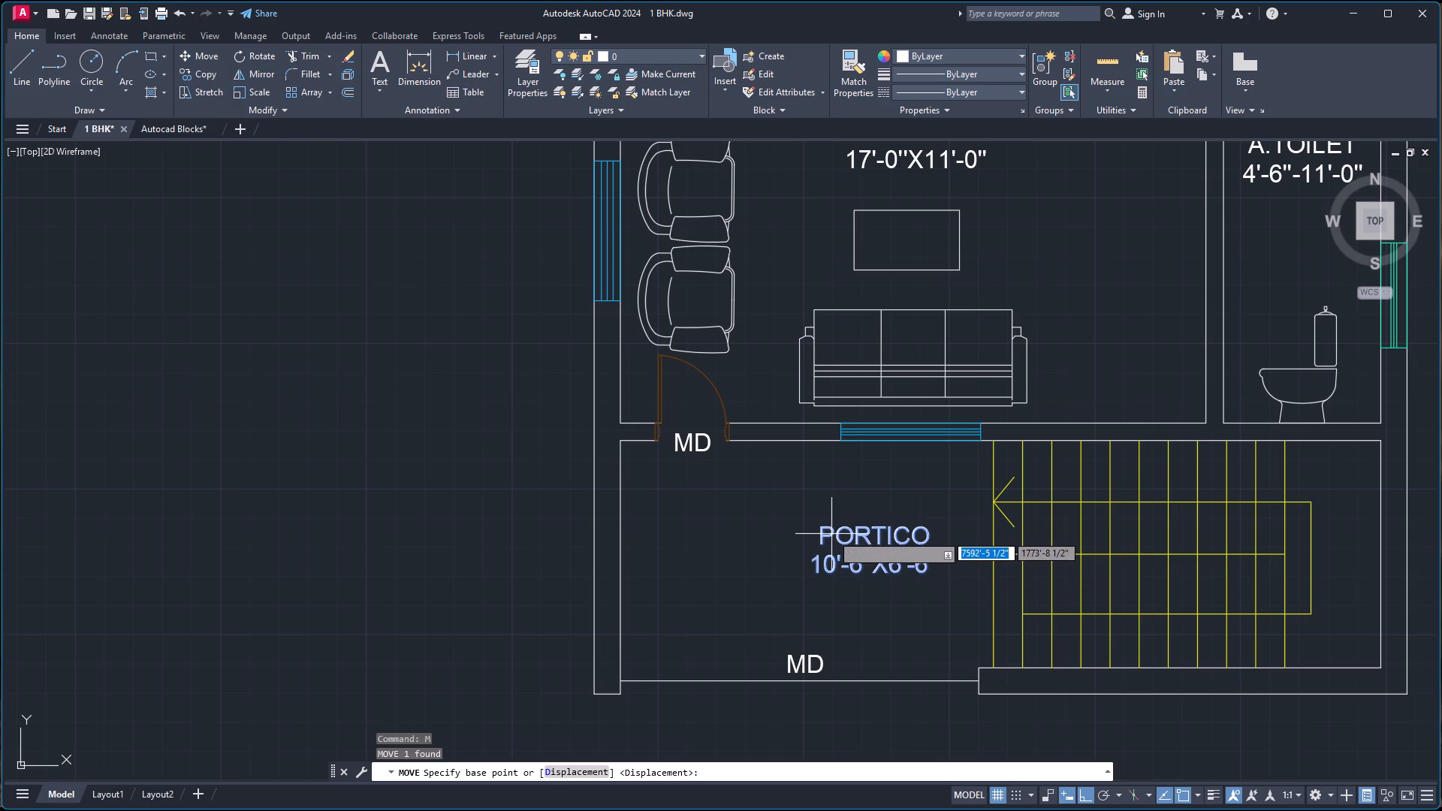
{"action": "left_click", "coordinate": [831, 534]}
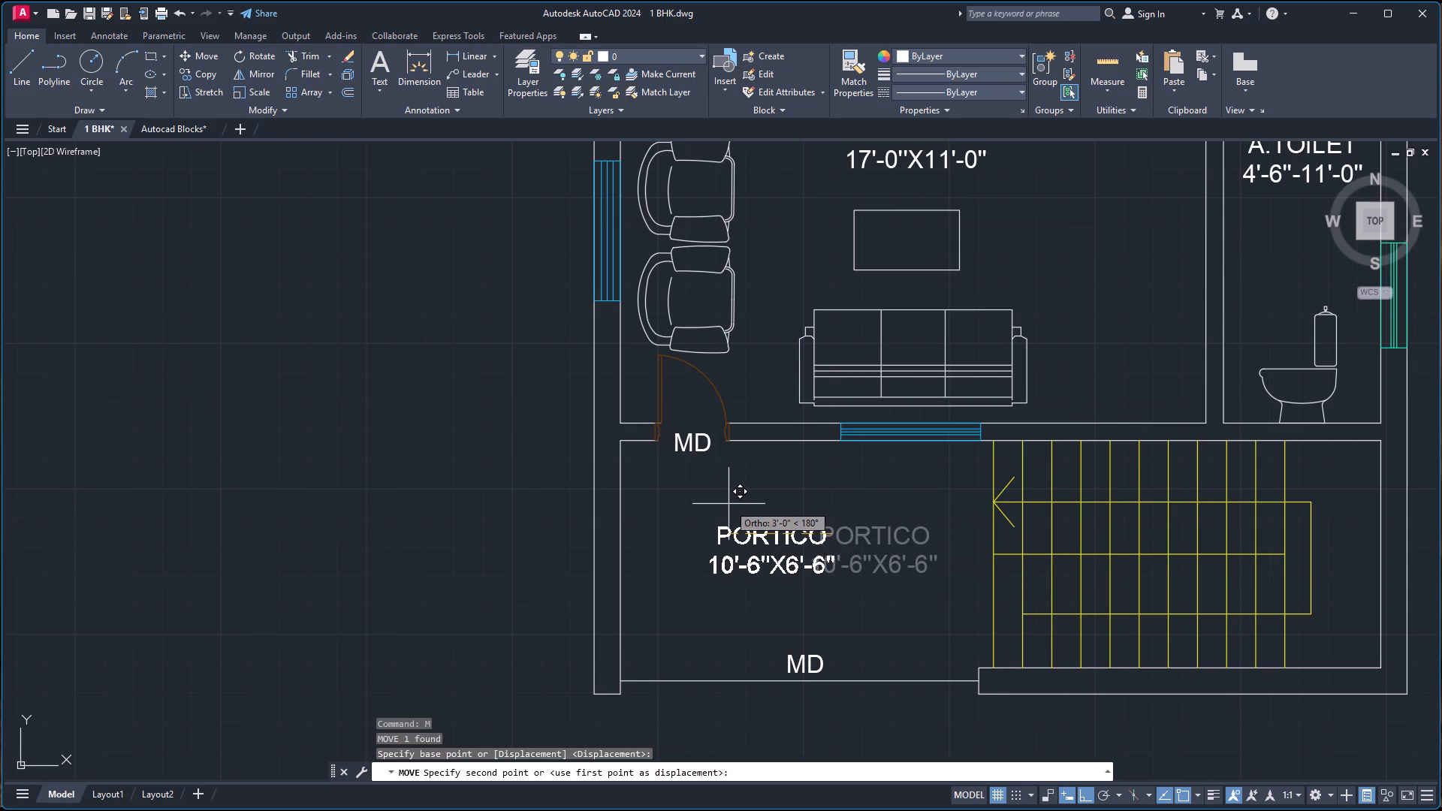
{"action": "key", "text": "F8"}
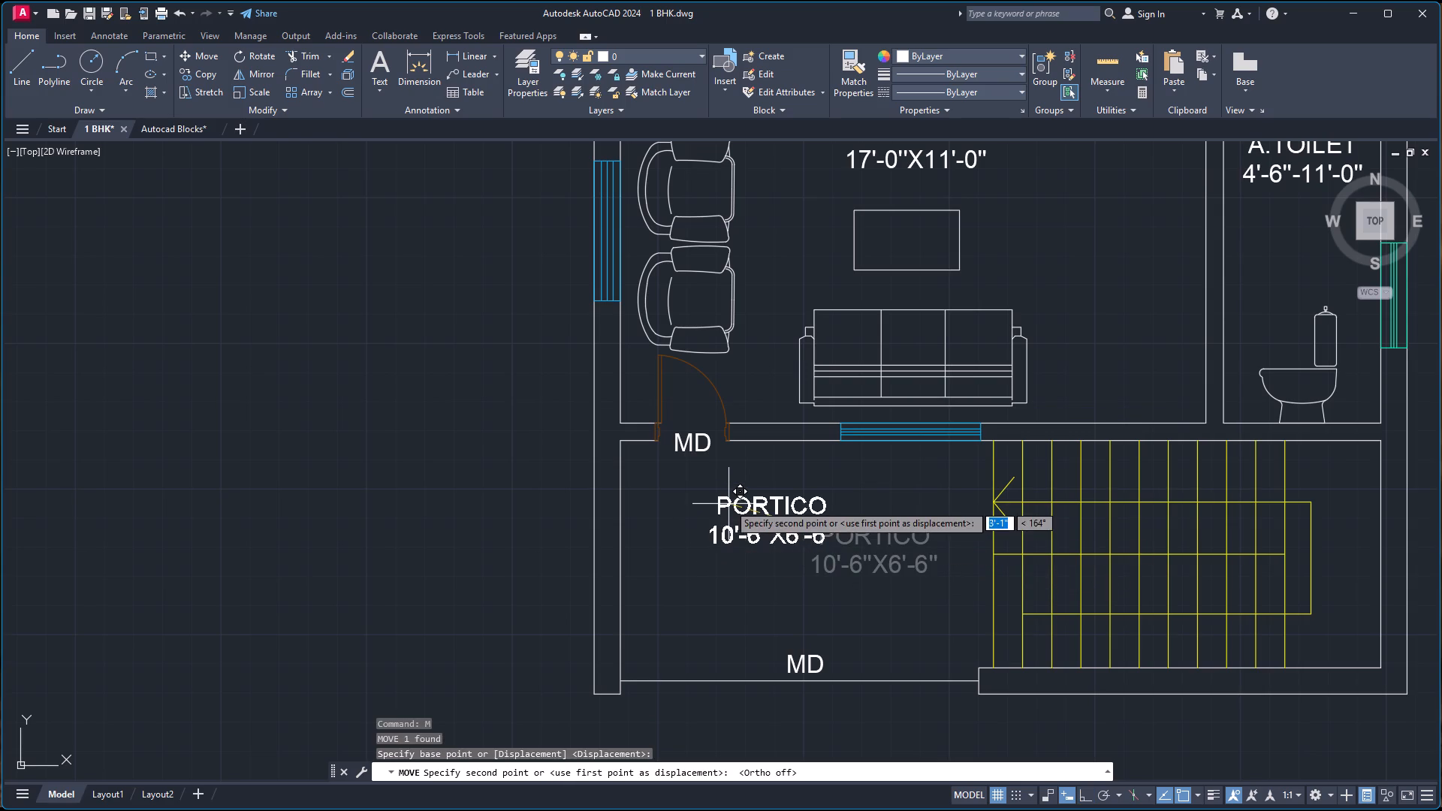
{"action": "left_click", "coordinate": [751, 513]}
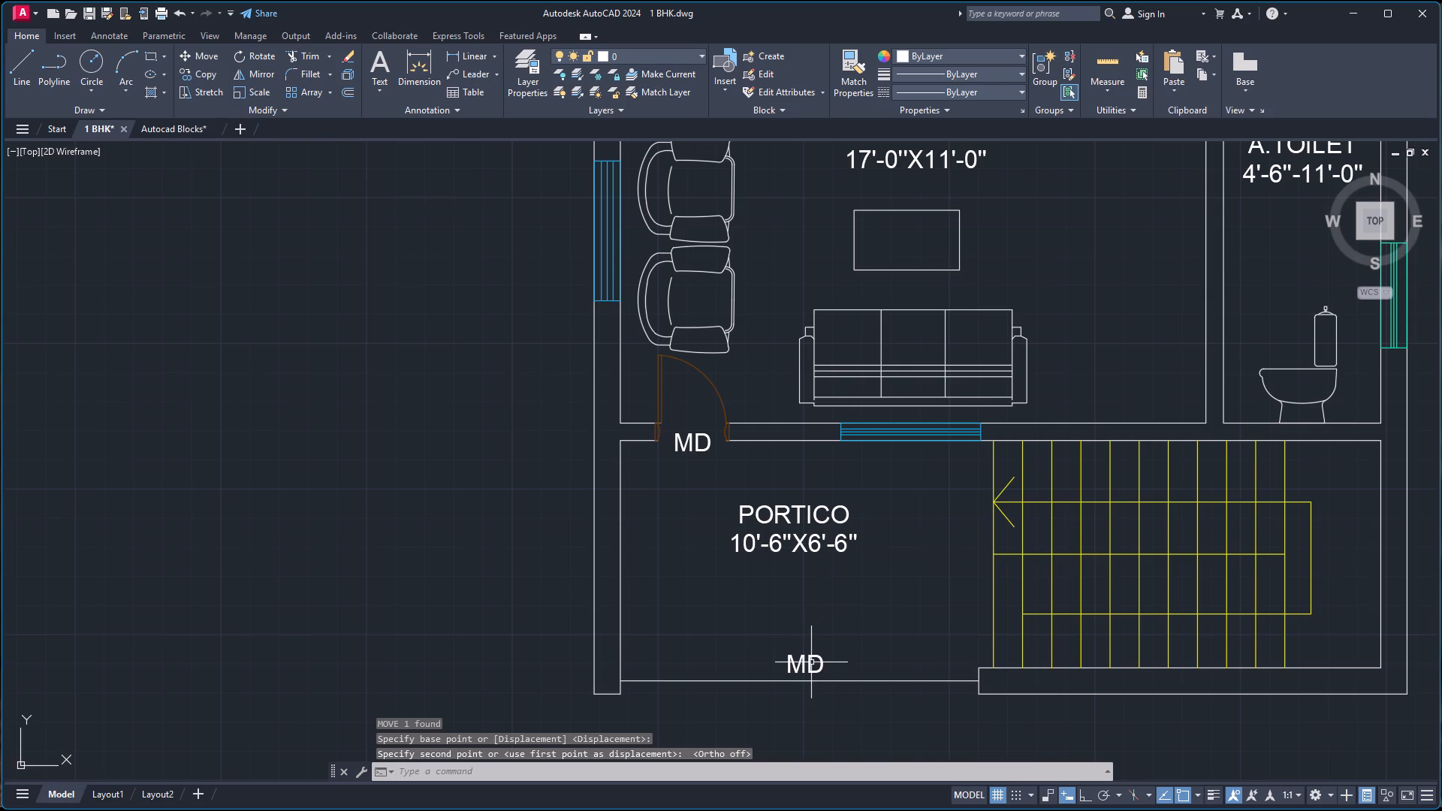
Paste another copy of the MD label over the upper flight of the staircase and change its text to UP.
{"action": "key", "text": "ctrl+v"}
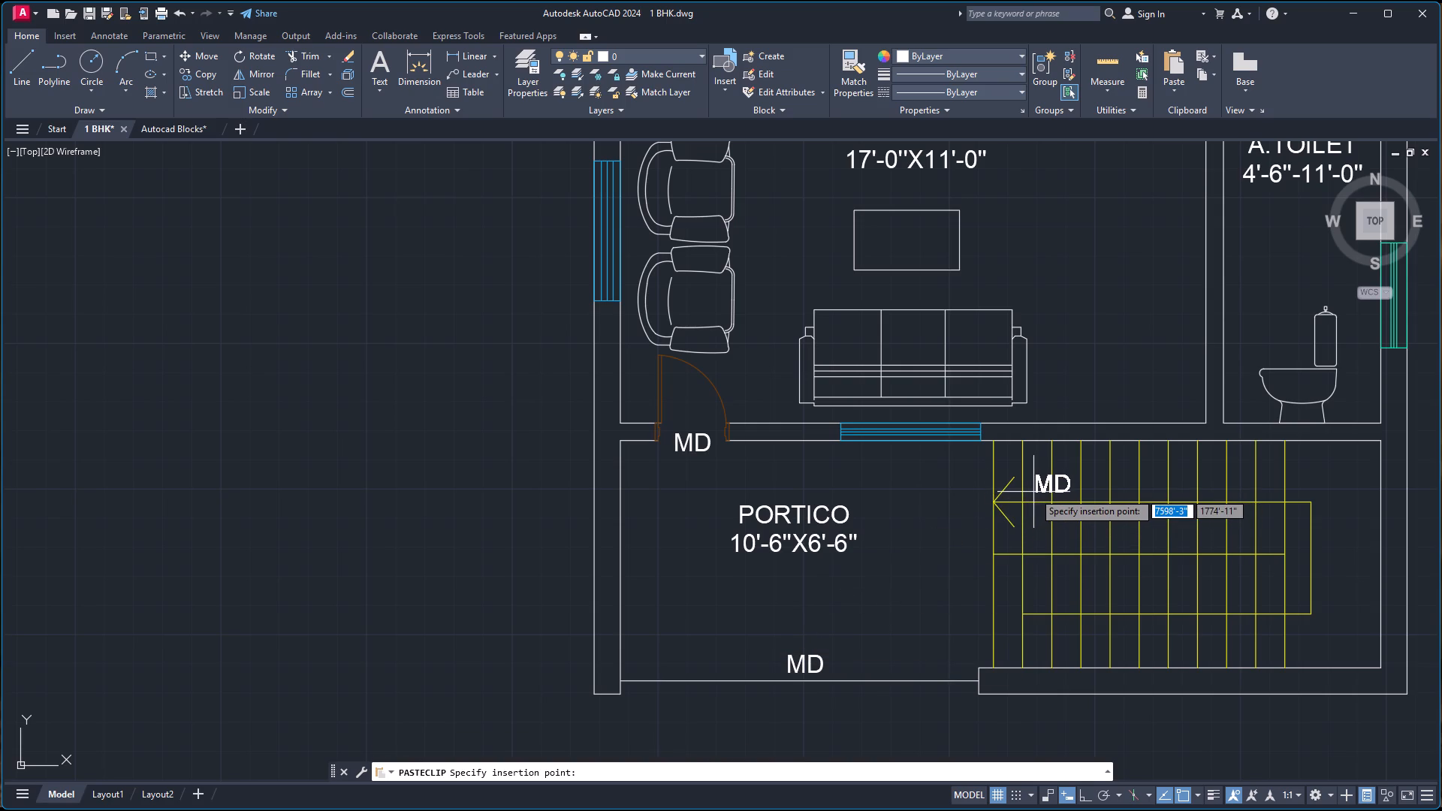
{"action": "left_click", "coordinate": [1151, 490]}
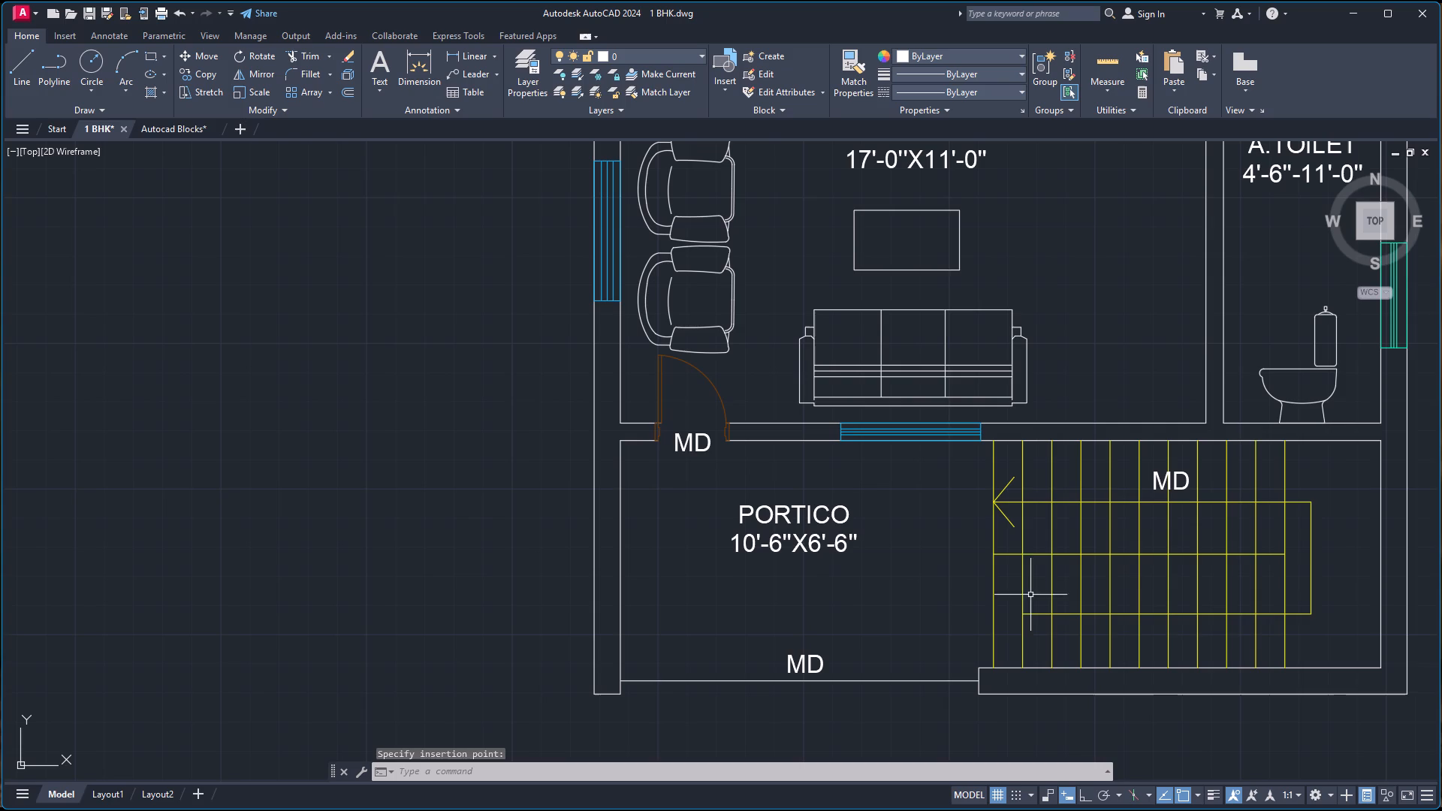
{"action": "double_click", "coordinate": [1167, 478]}
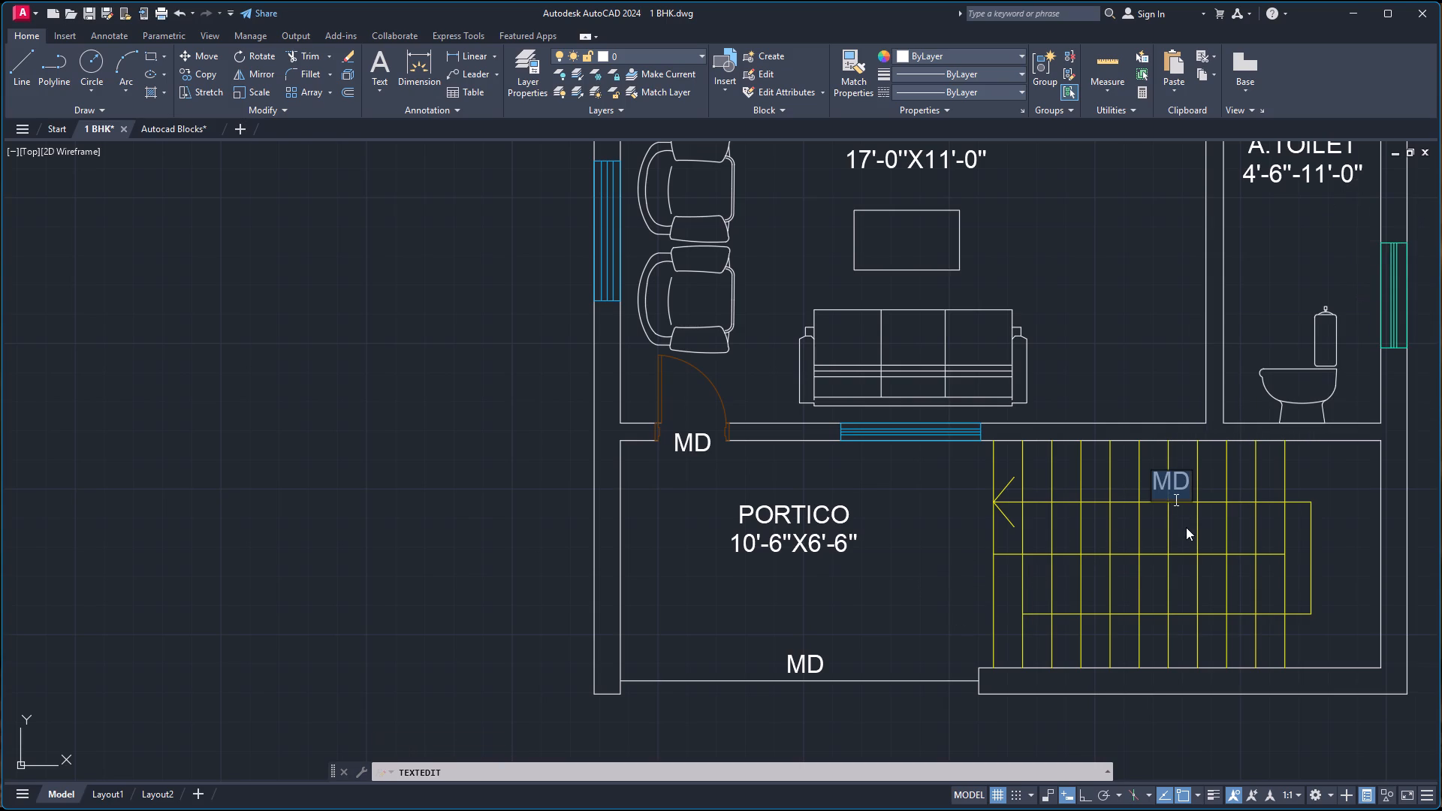
{"action": "type", "text": "UP"}
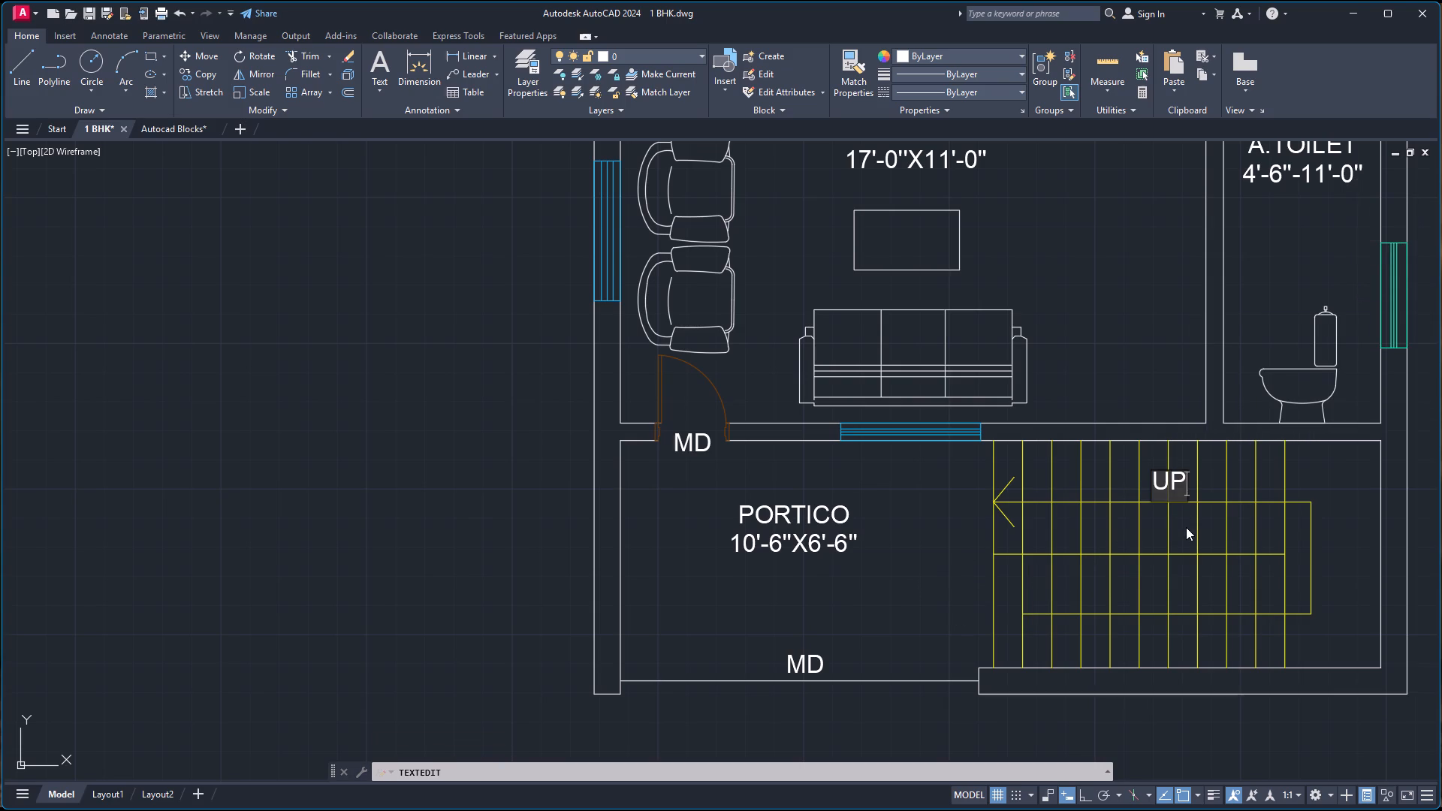
{"action": "left_click", "coordinate": [898, 620]}
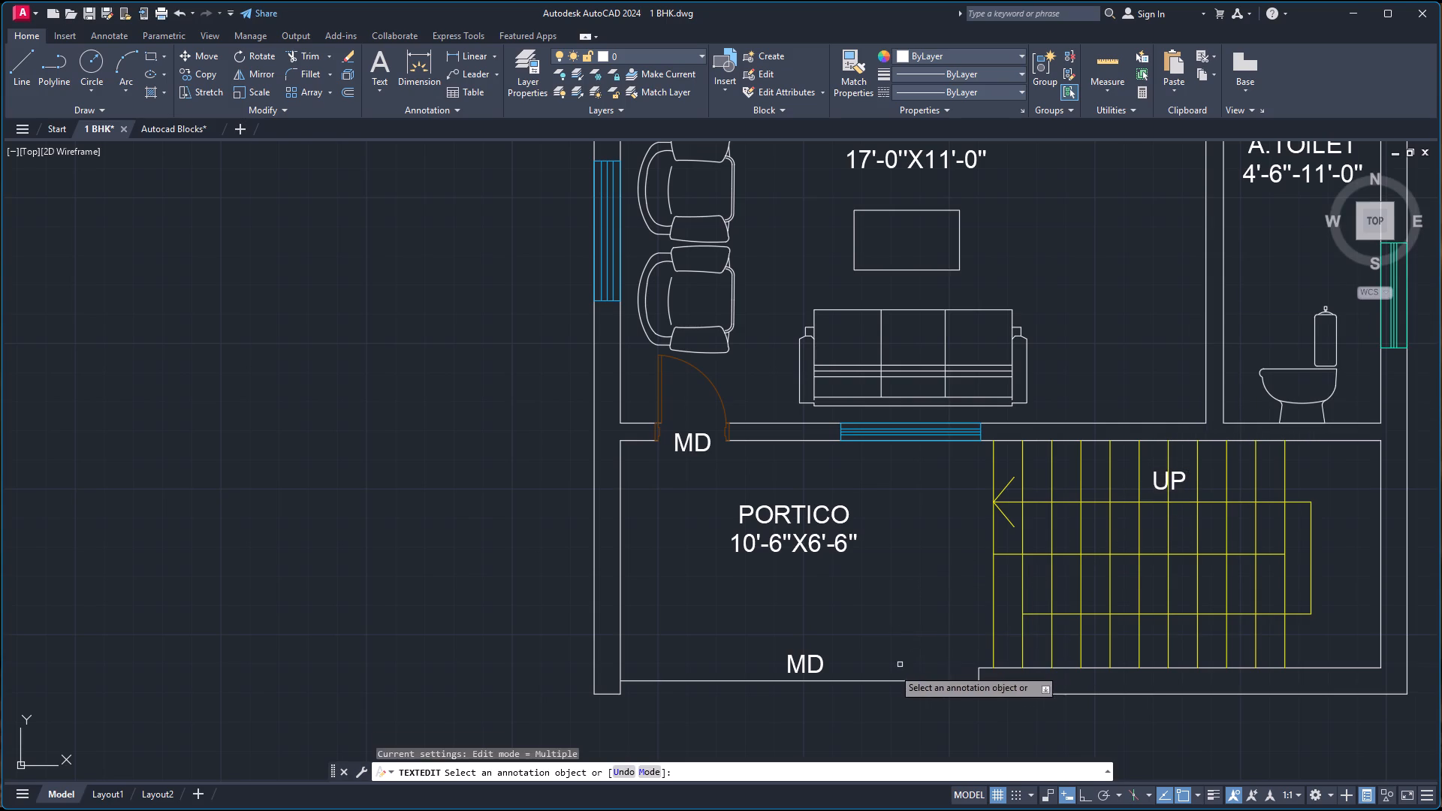
{"action": "key", "text": "Escape"}
Change the text of the MD label at the portico's front opening to GATE.
{"action": "double_click", "coordinate": [811, 665]}
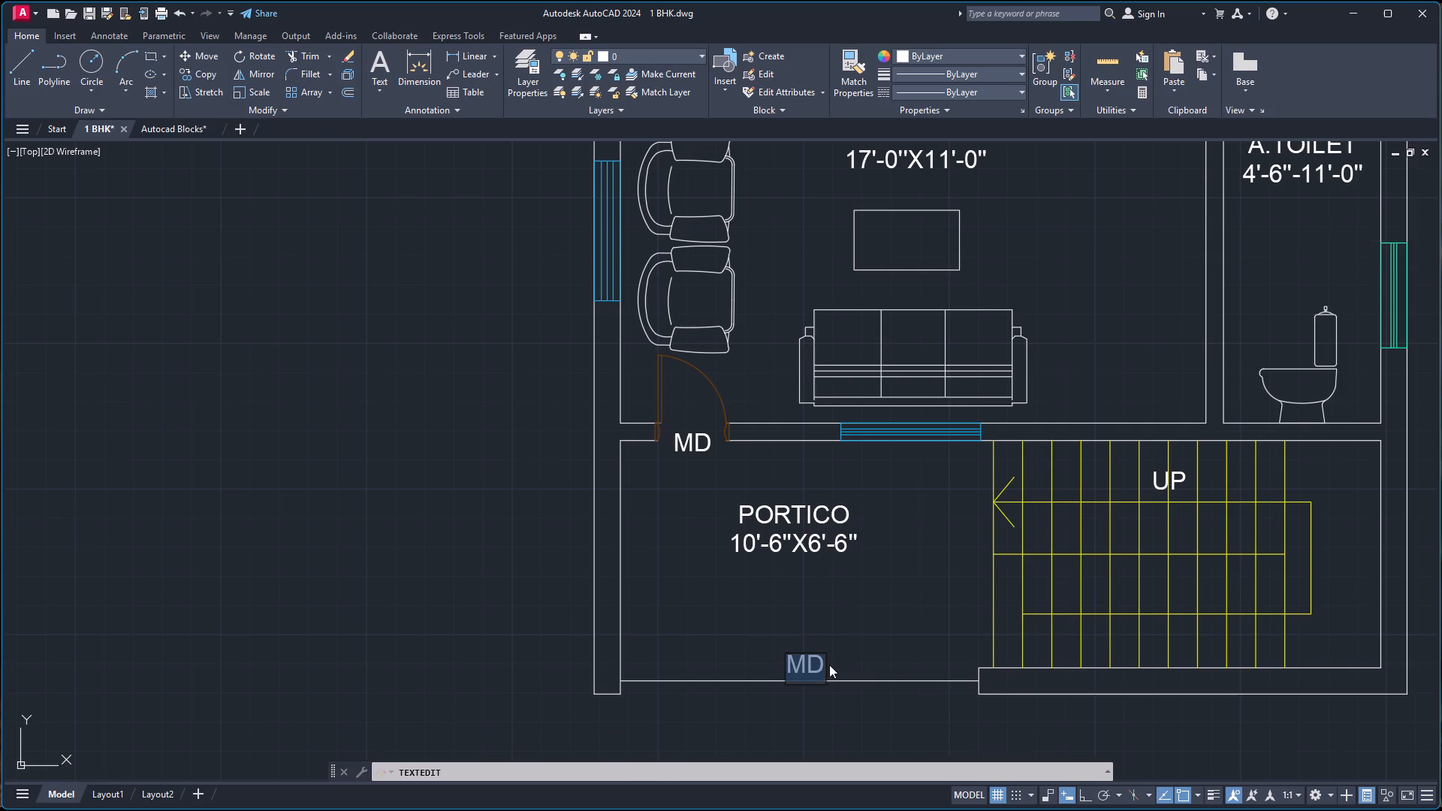
{"action": "type", "text": "GATE"}
{"action": "left_click", "coordinate": [882, 588]}
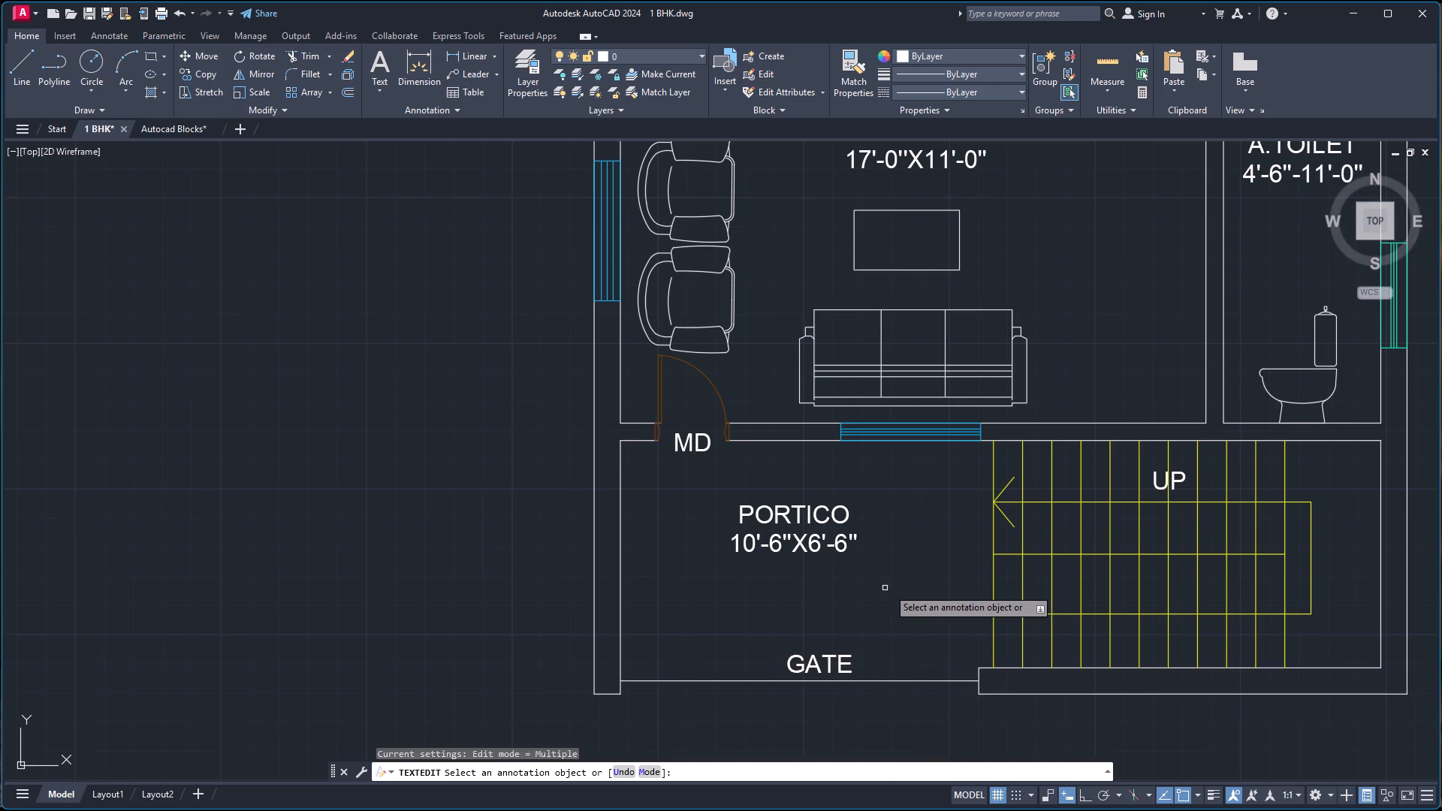
{"action": "key", "text": "Escape"}
Make Hatch the current layer.
{"action": "scroll", "coordinate": [922, 565], "scroll_direction": "down", "scroll_amount": 4}
{"action": "scroll", "coordinate": [1040, 437], "scroll_direction": "up", "scroll_amount": 2}
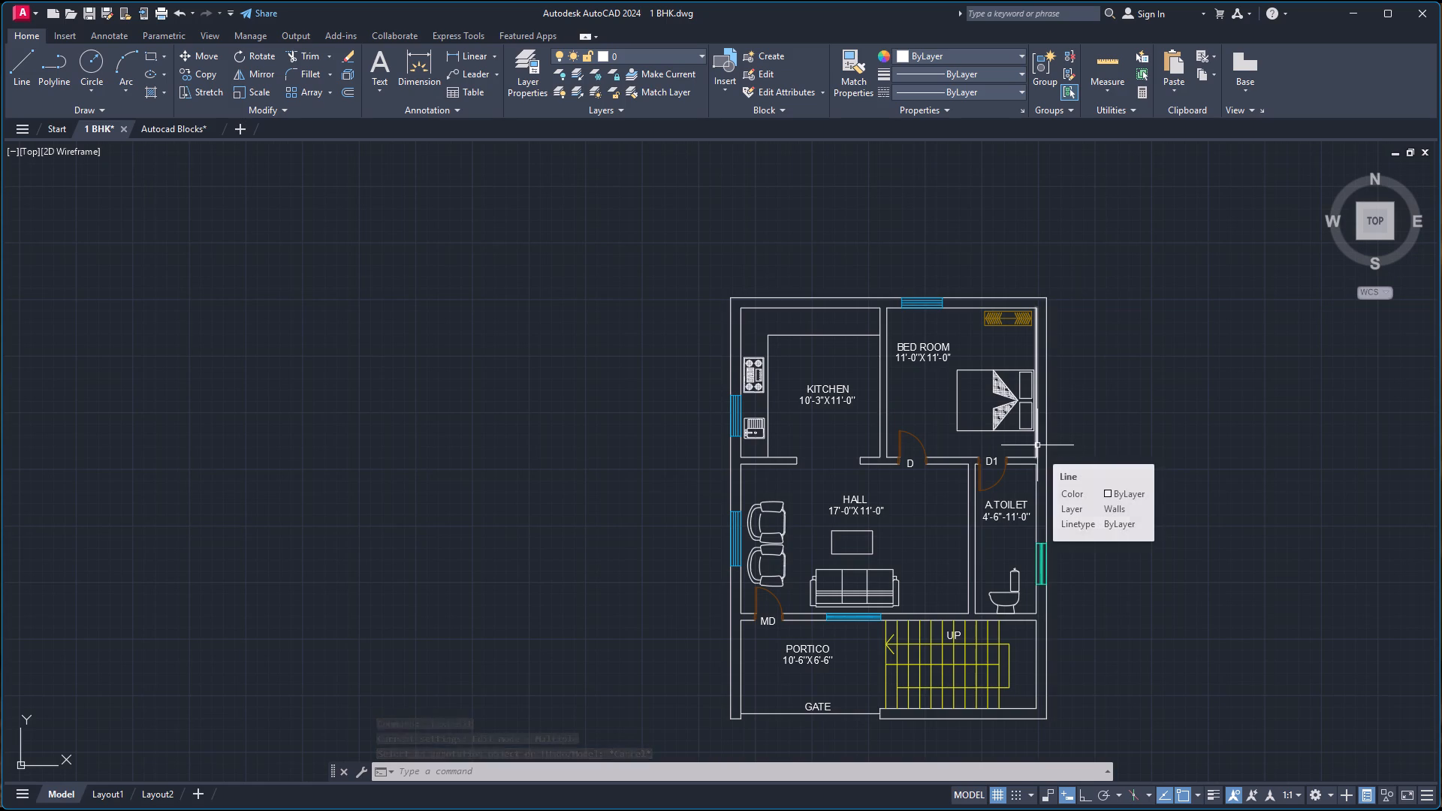
{"action": "left_click", "coordinate": [674, 59]}
{"action": "left_click", "coordinate": [641, 133]}
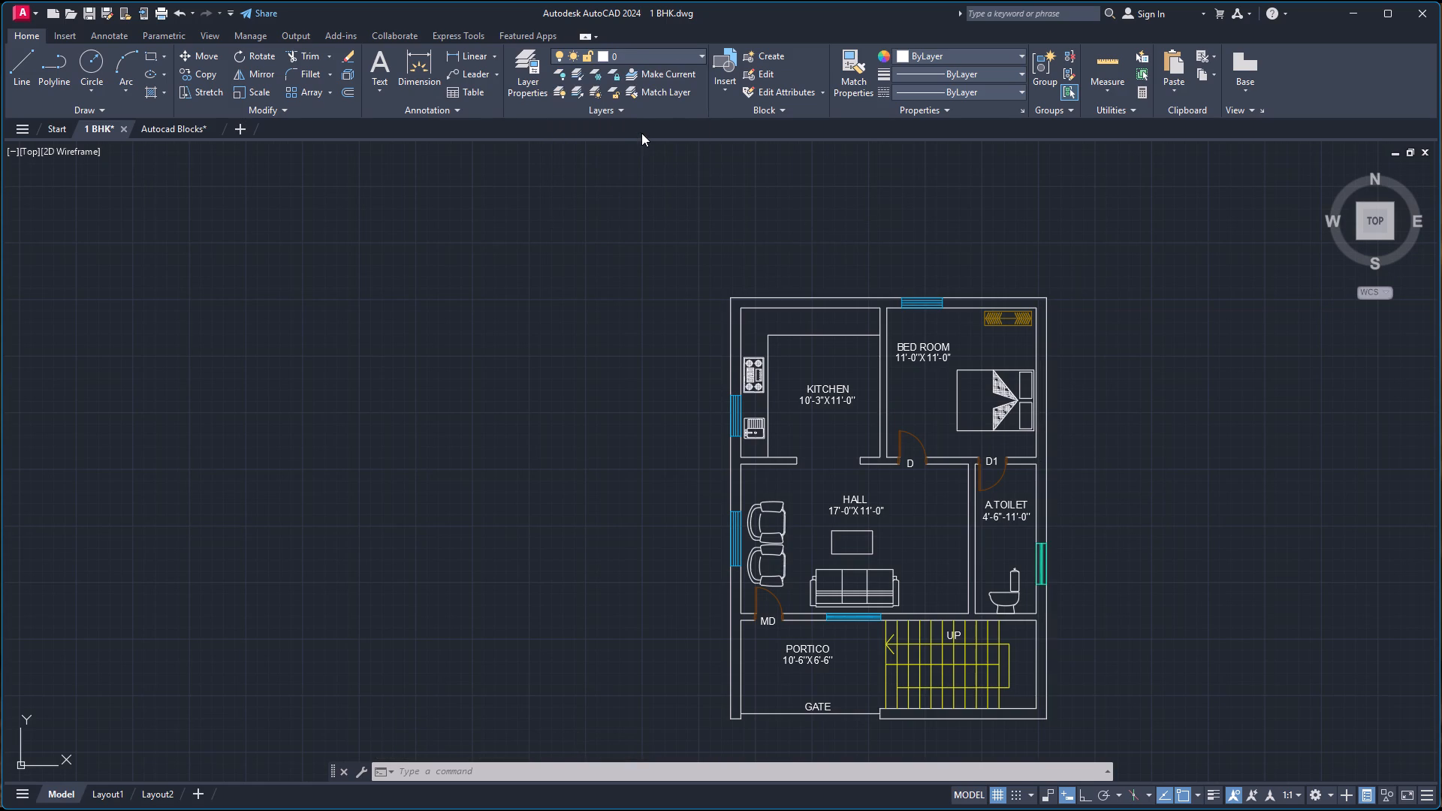
{"action": "key", "text": "h"}
{"action": "key", "text": "Return"}
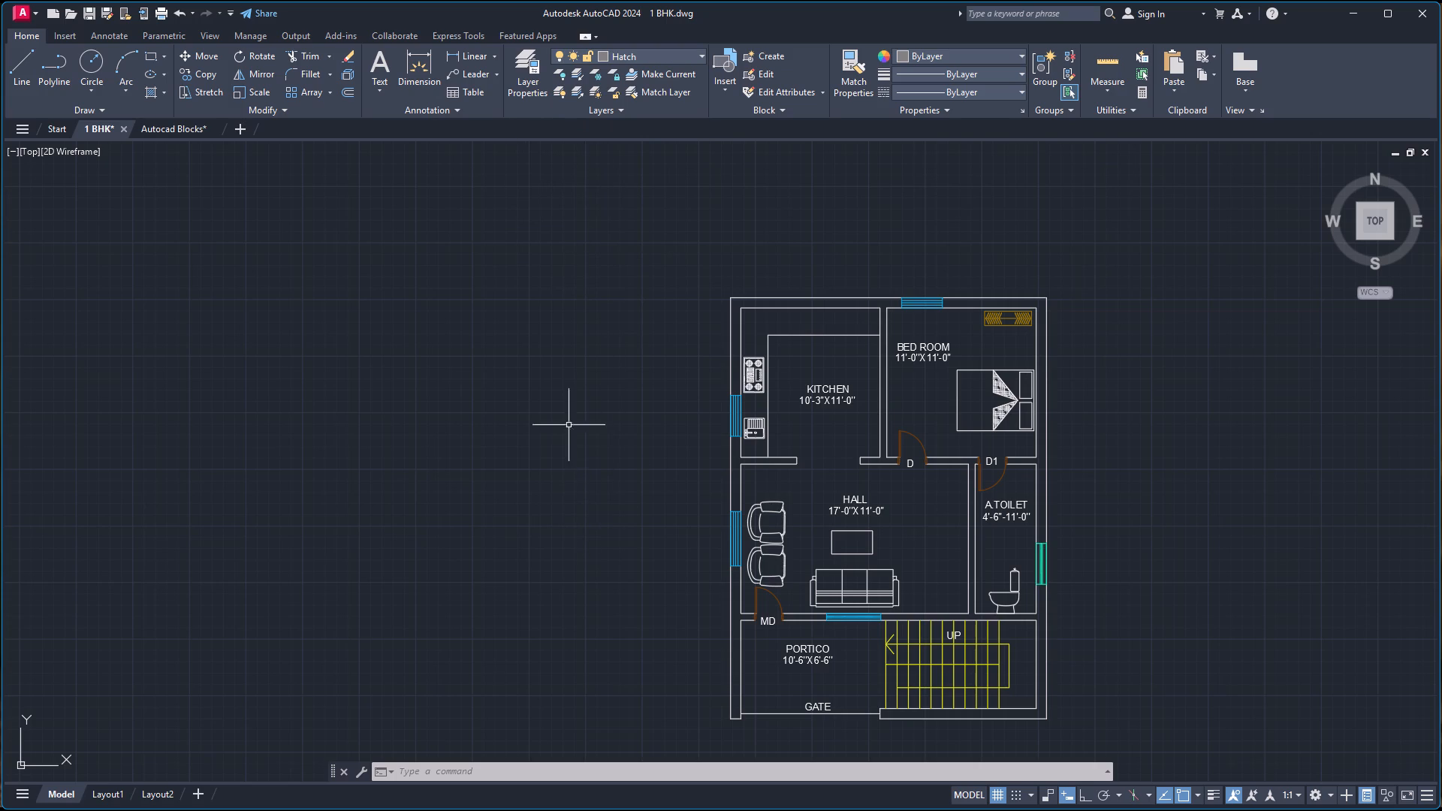
Hatch all the wall sections of the floor plan with the ANSI31 pattern at 40 transparency, leaving door and window openings unhatched.
{"action": "key", "text": "h"}
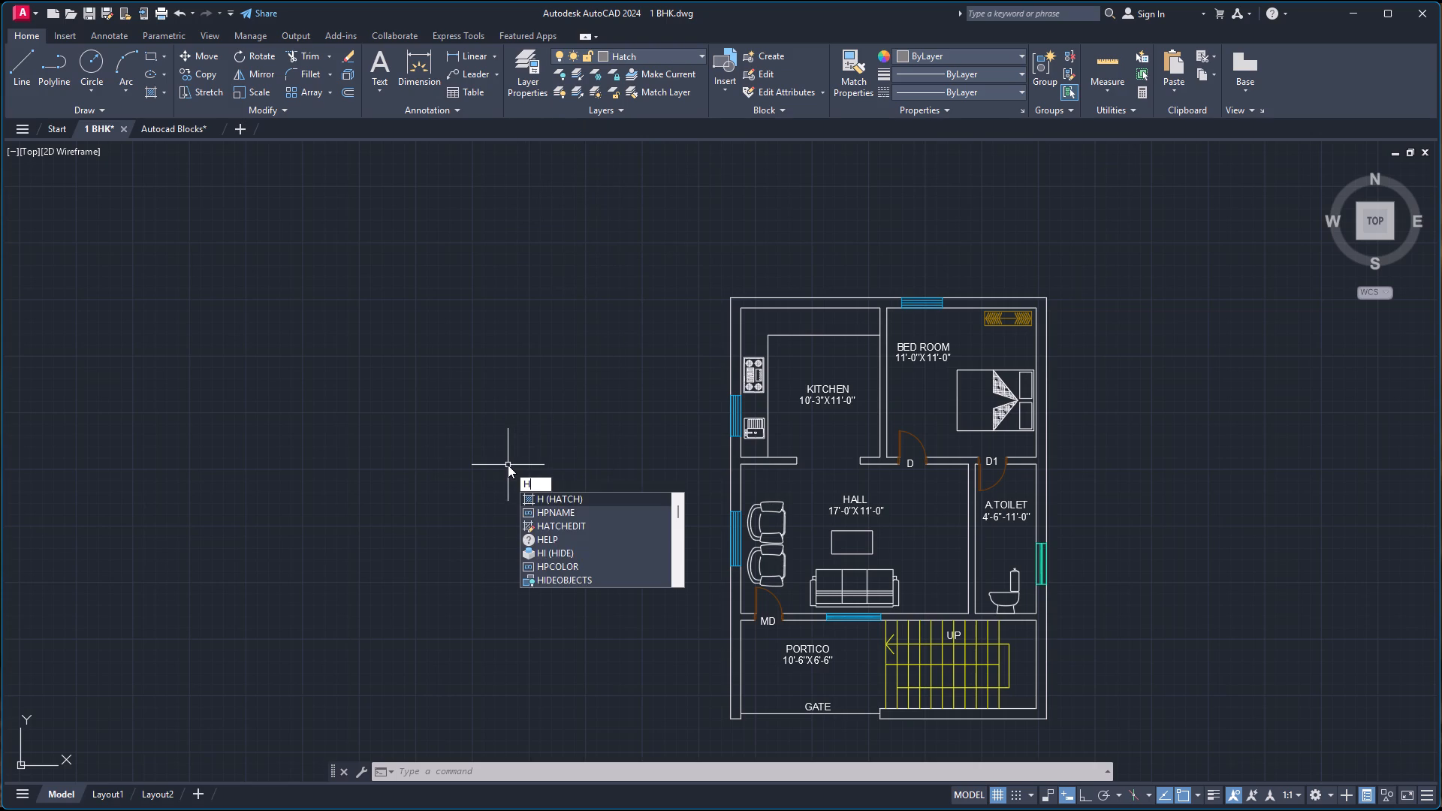
{"action": "key", "text": "Return"}
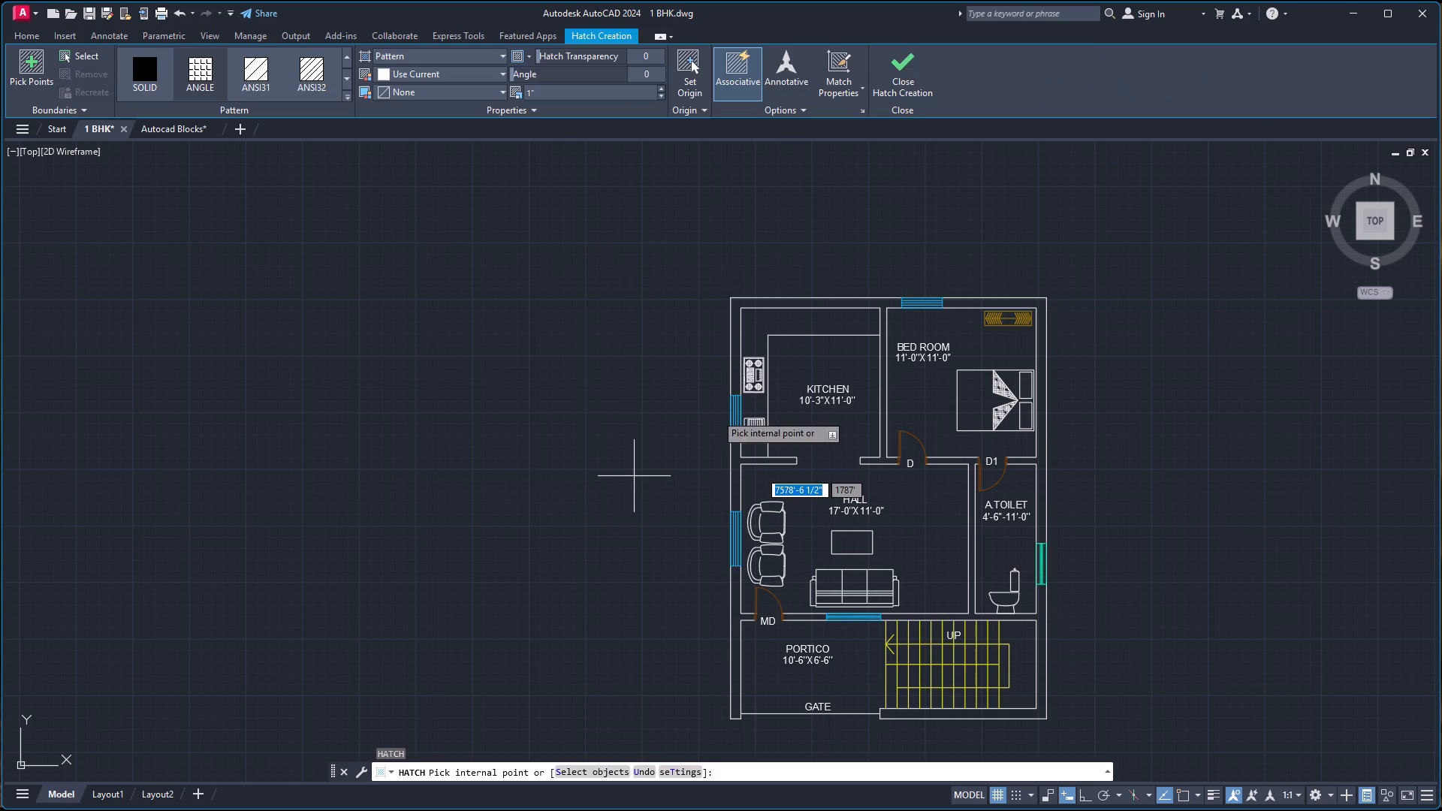
{"action": "left_click", "coordinate": [276, 63]}
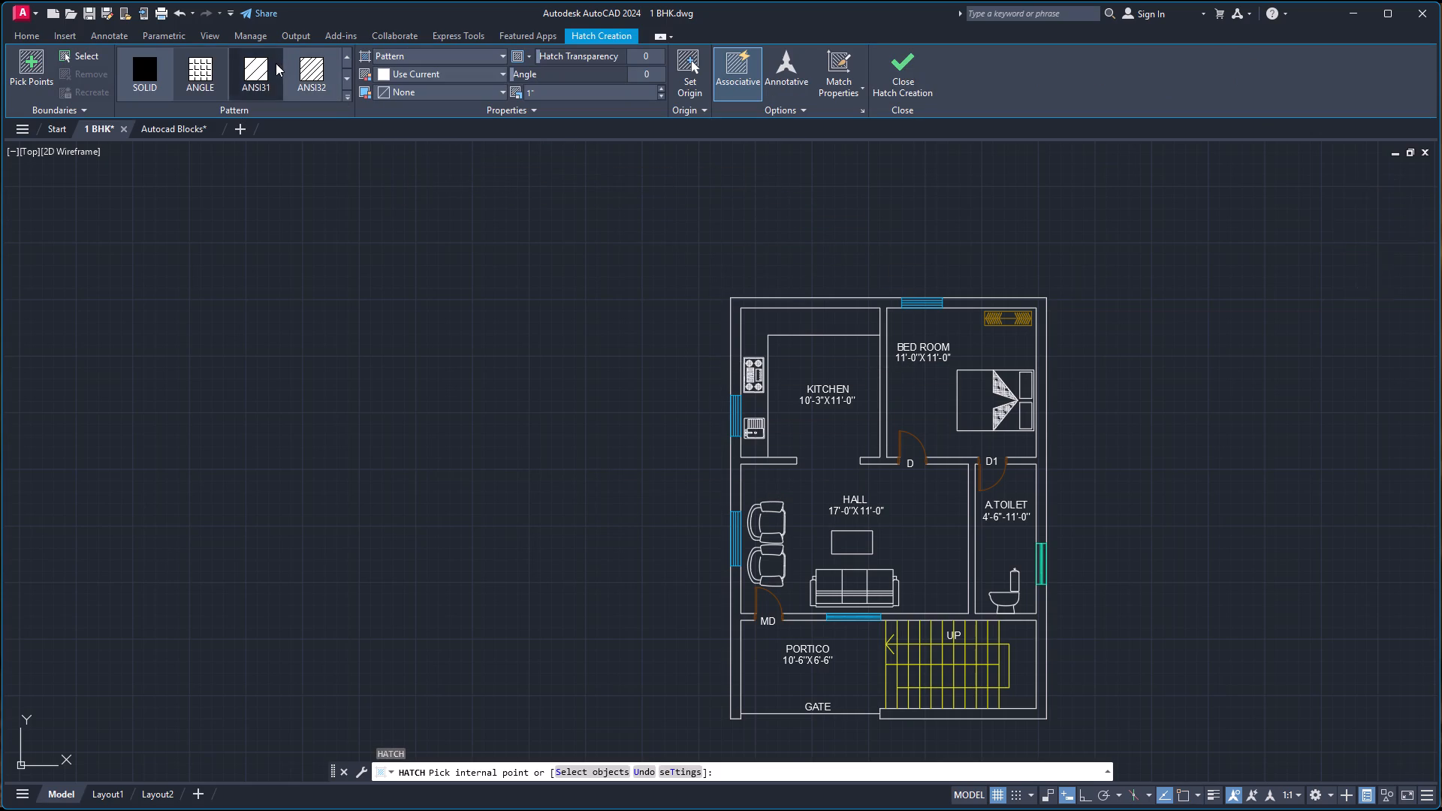
{"action": "left_click", "coordinate": [647, 59]}
{"action": "type", "text": "40"}
{"action": "key", "text": "Return"}
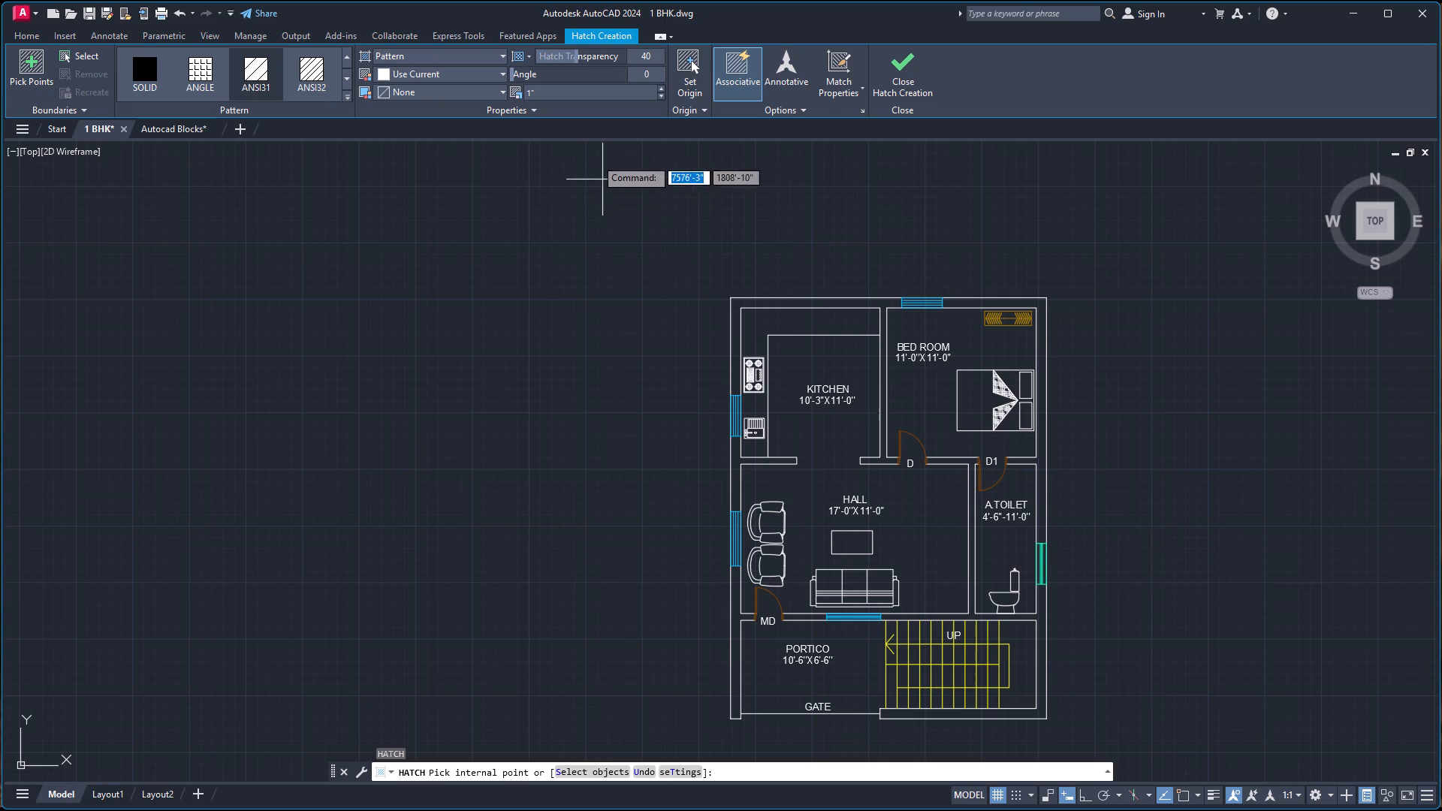
{"action": "left_click", "coordinate": [736, 305]}
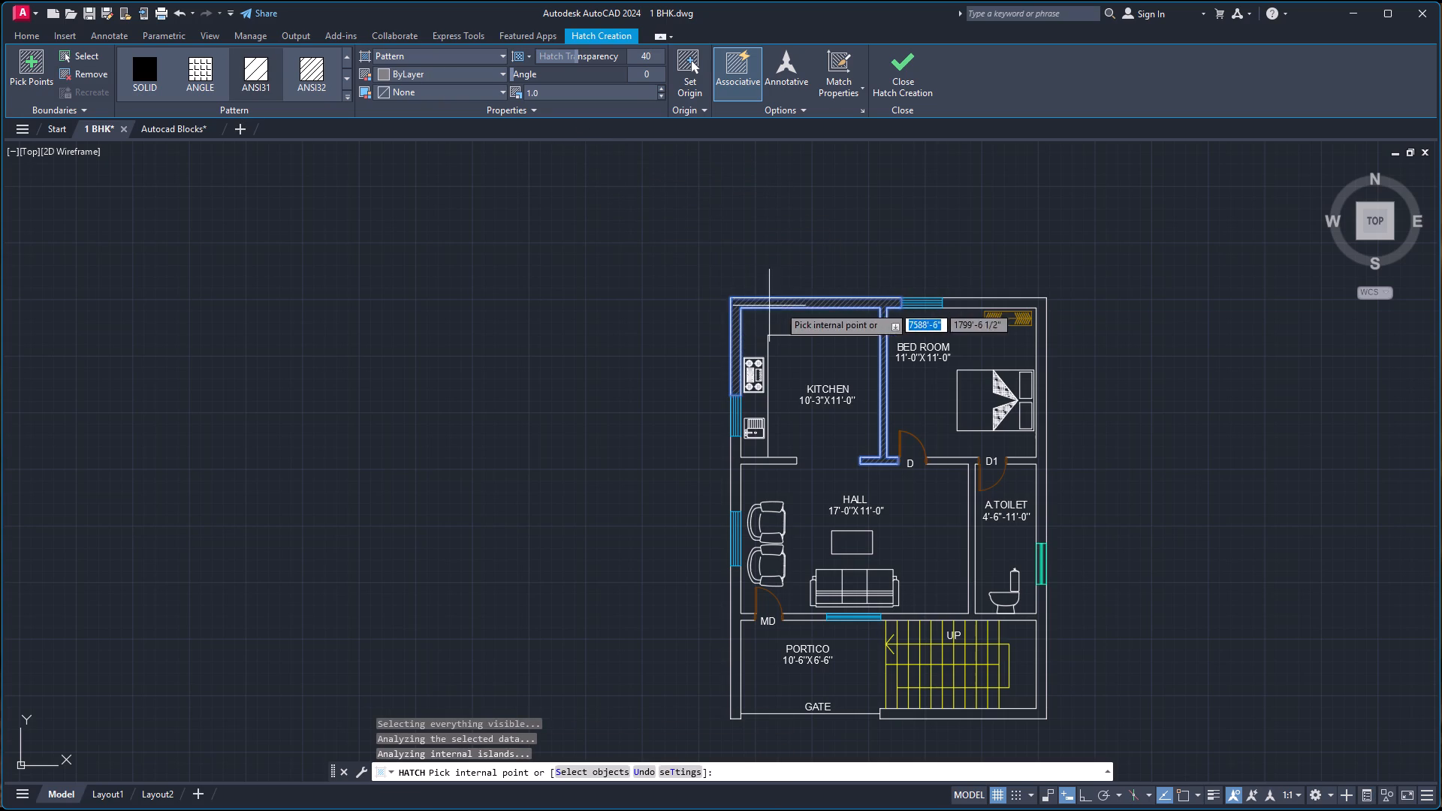
{"action": "left_click", "coordinate": [965, 302]}
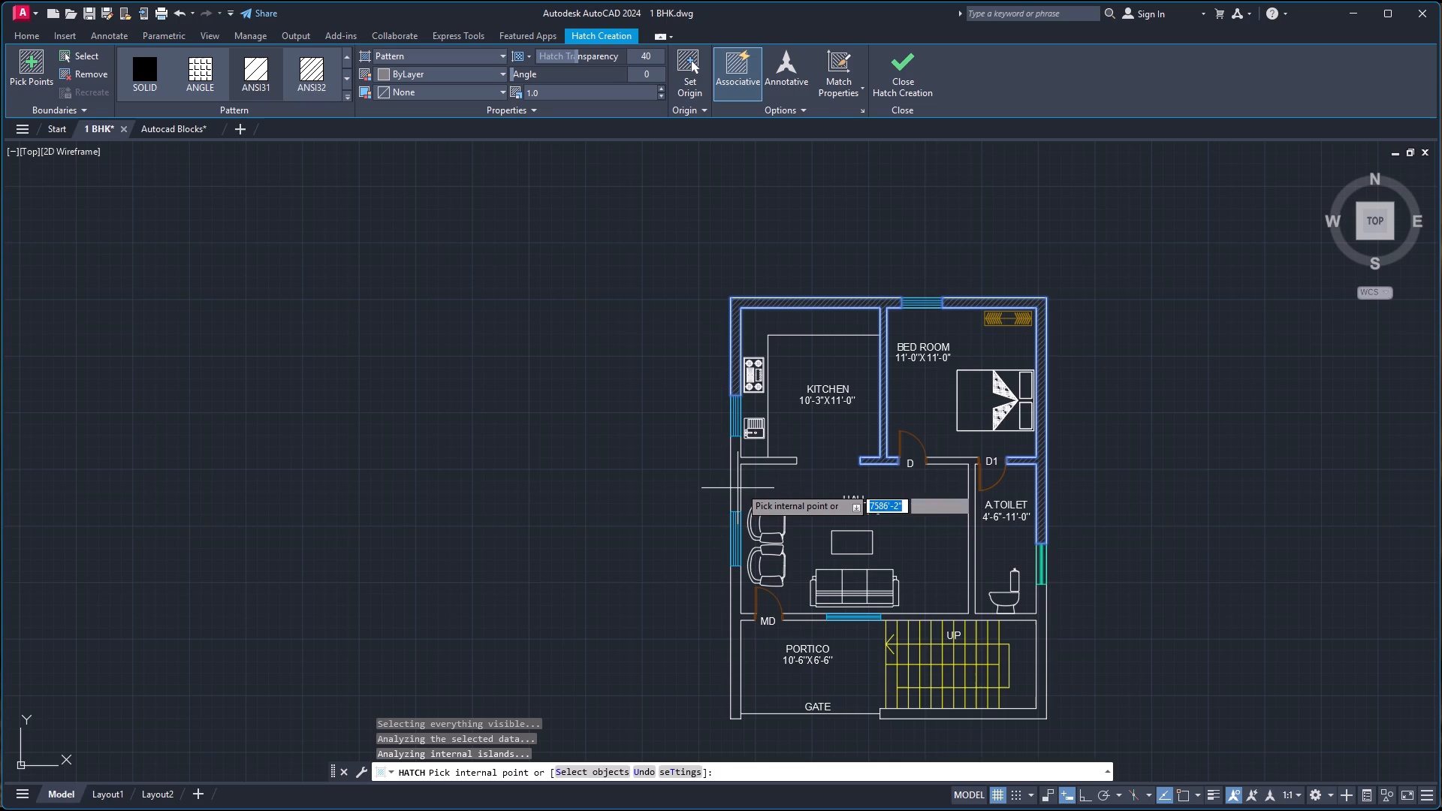
{"action": "left_click", "coordinate": [736, 481]}
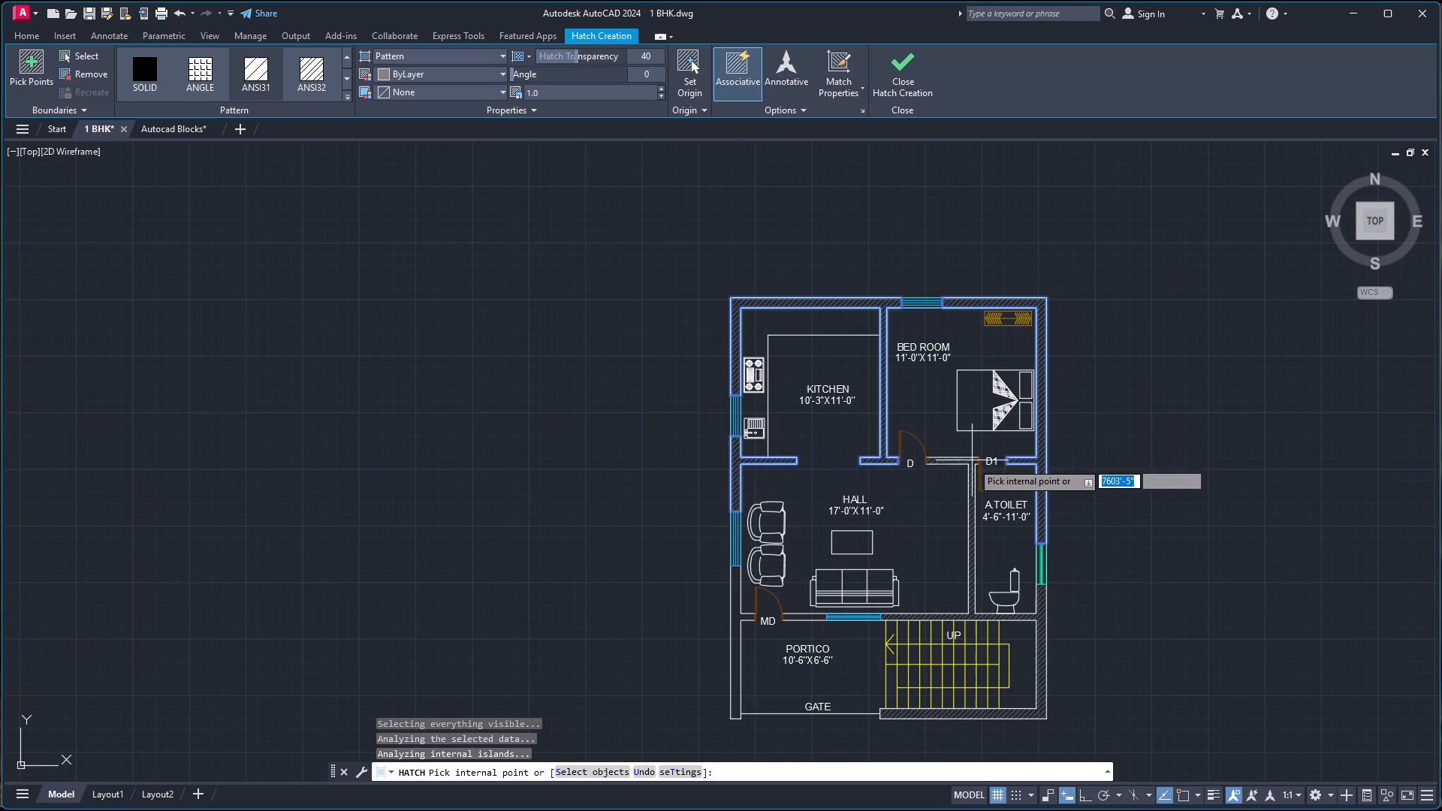
{"action": "left_click", "coordinate": [1041, 645]}
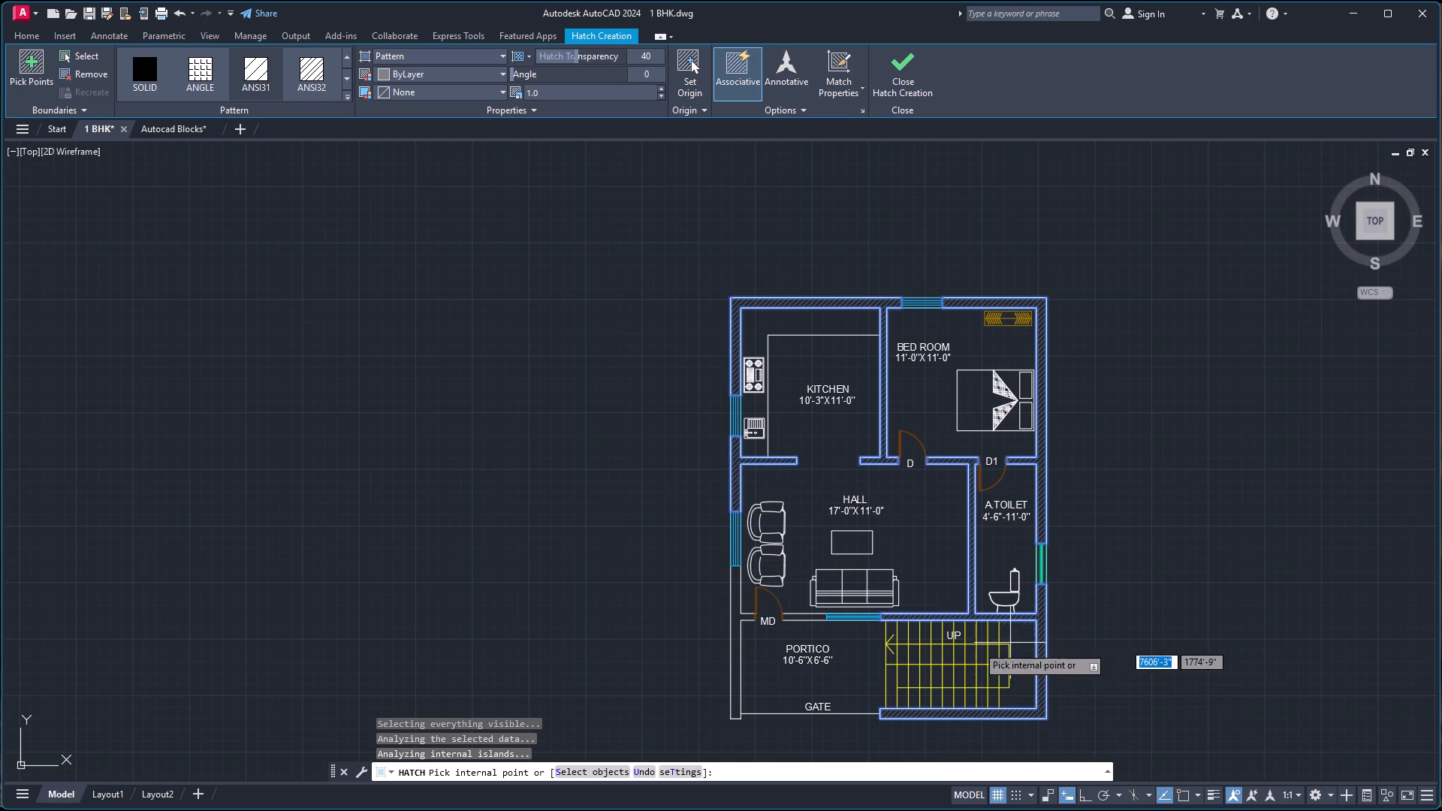
{"action": "left_click", "coordinate": [738, 678]}
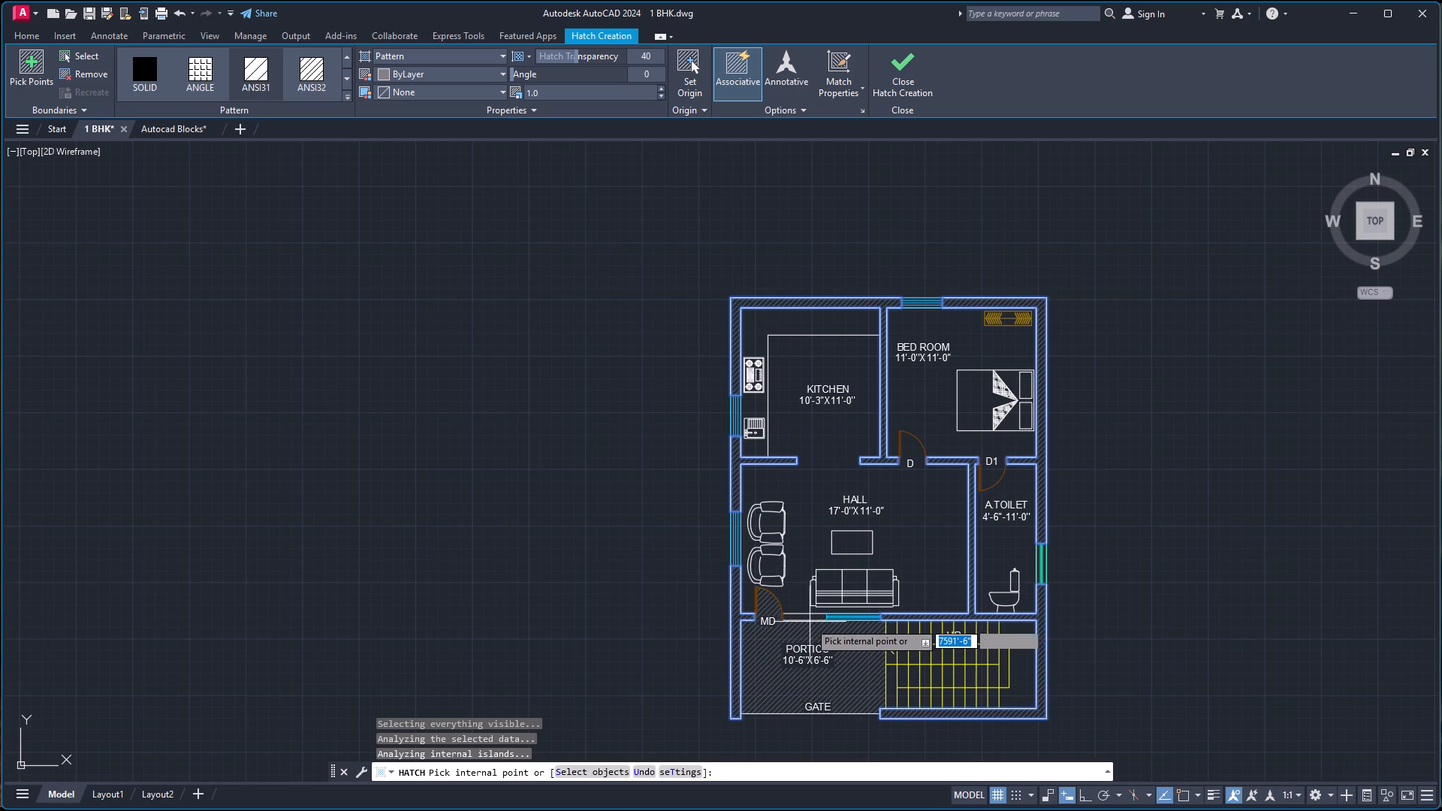
{"action": "left_click", "coordinate": [803, 617]}
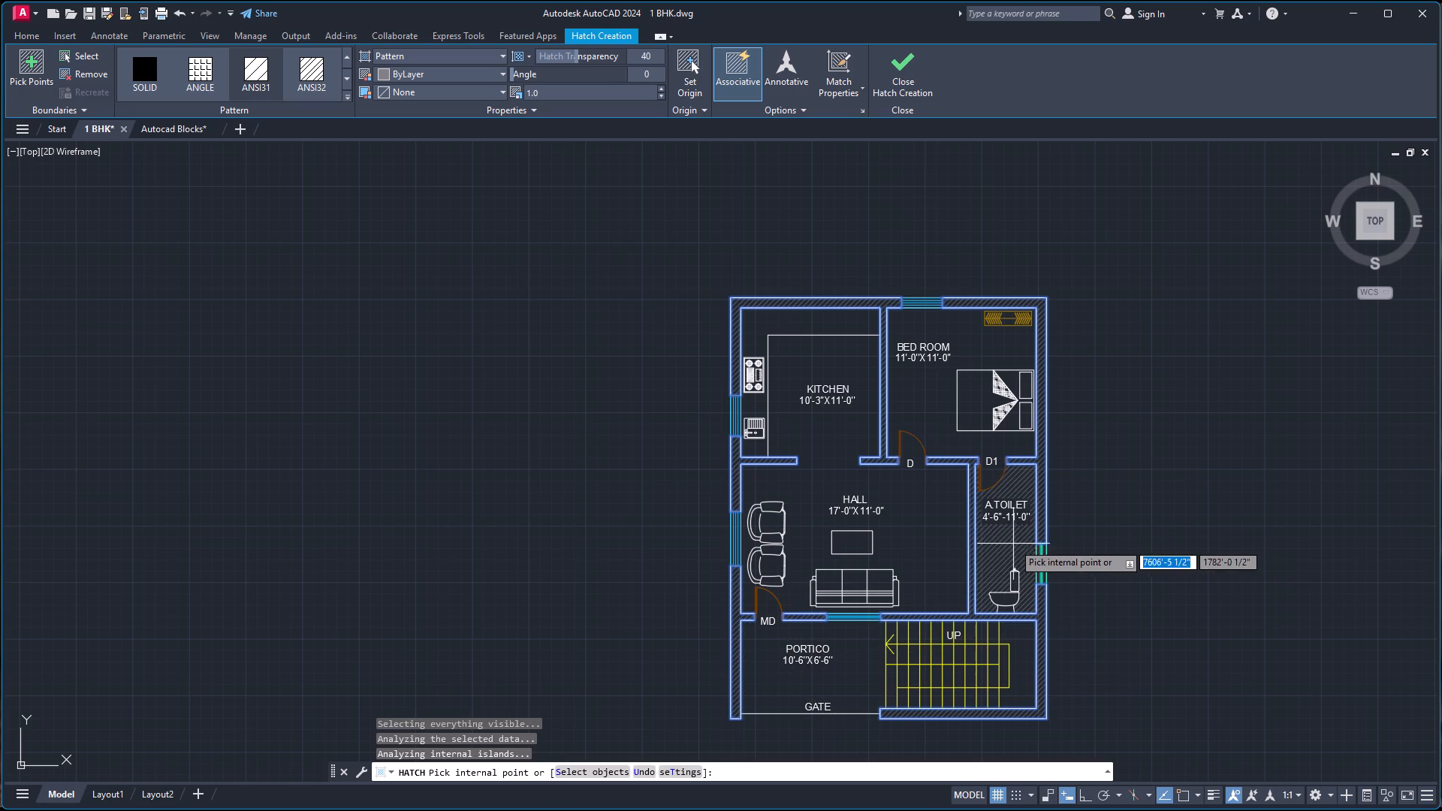
{"action": "left_click", "coordinate": [901, 56]}
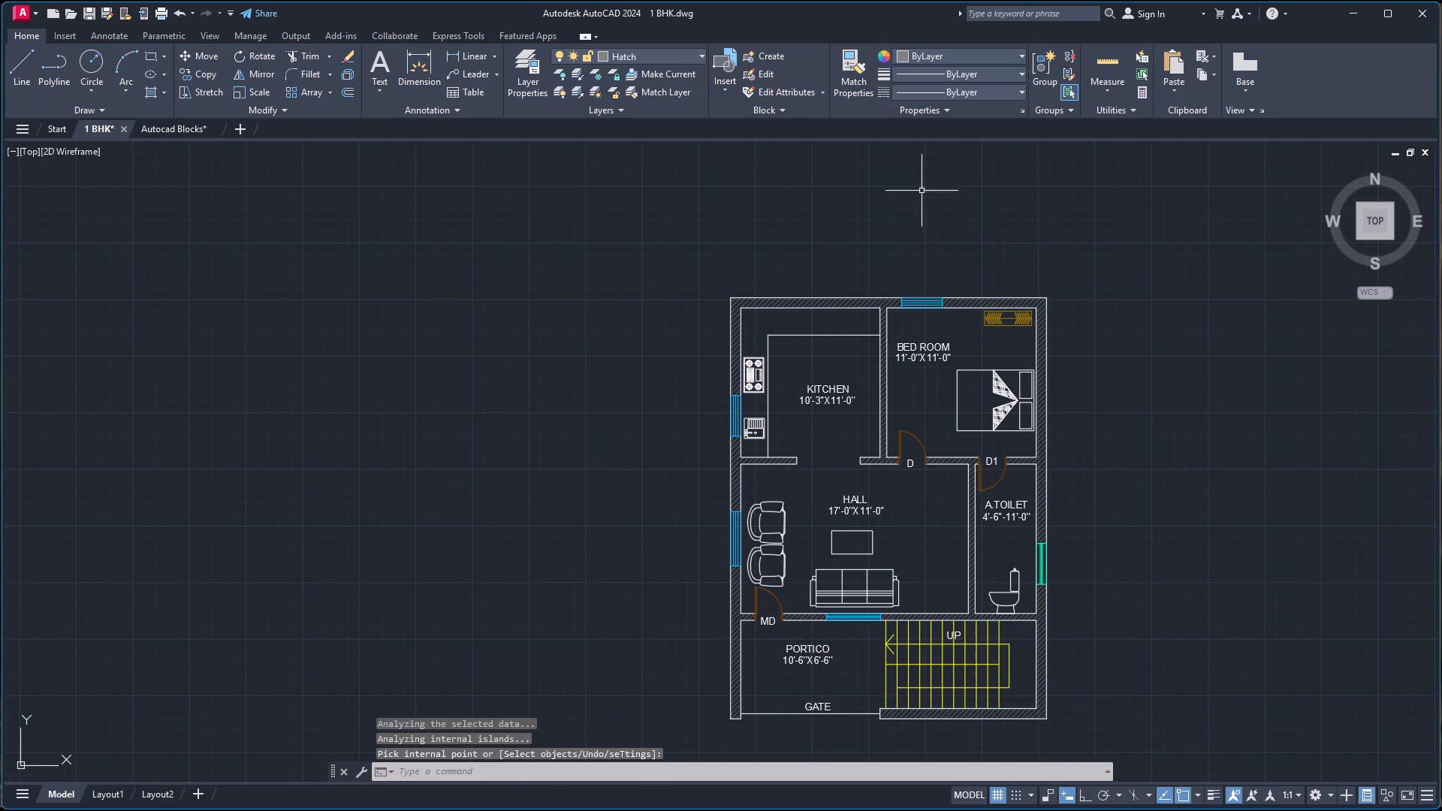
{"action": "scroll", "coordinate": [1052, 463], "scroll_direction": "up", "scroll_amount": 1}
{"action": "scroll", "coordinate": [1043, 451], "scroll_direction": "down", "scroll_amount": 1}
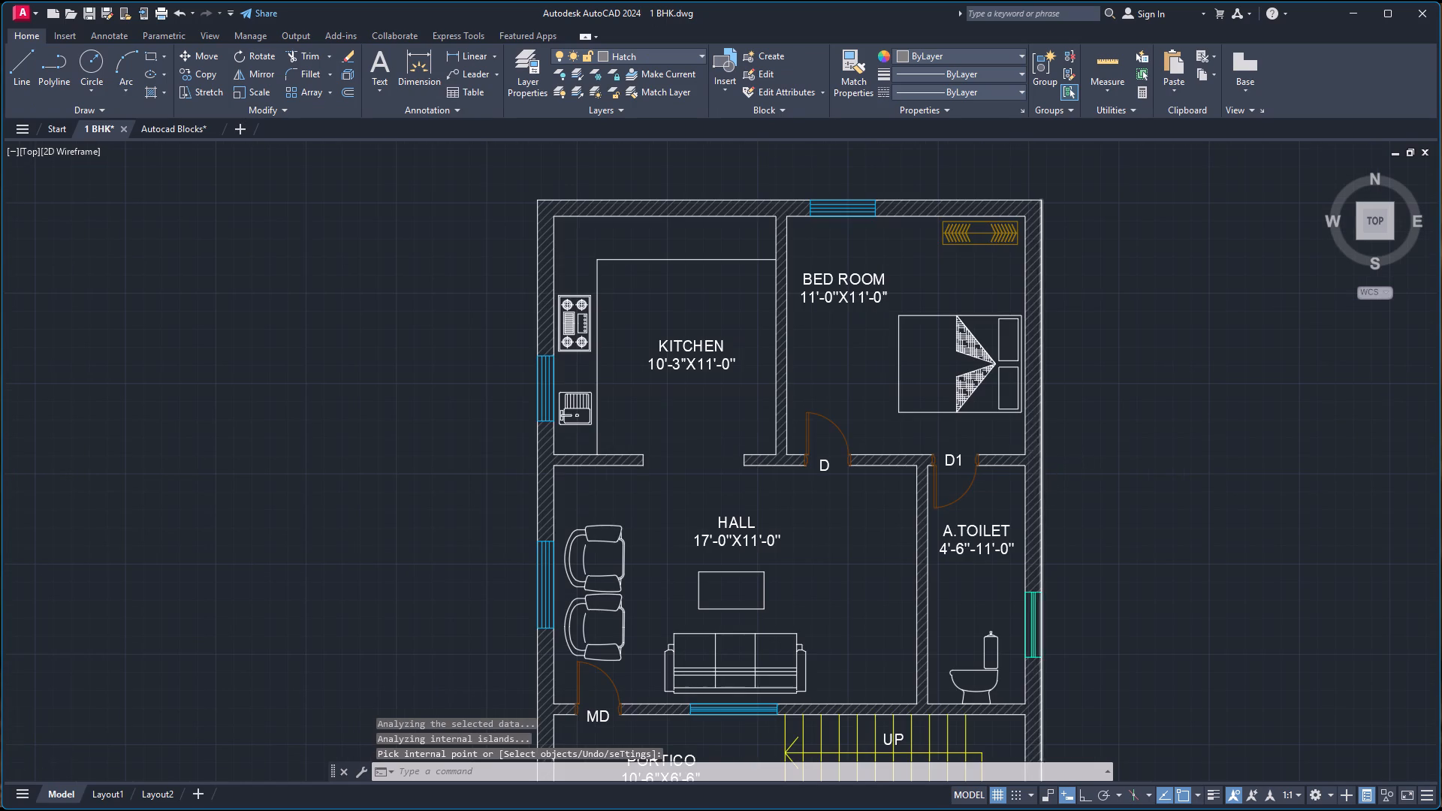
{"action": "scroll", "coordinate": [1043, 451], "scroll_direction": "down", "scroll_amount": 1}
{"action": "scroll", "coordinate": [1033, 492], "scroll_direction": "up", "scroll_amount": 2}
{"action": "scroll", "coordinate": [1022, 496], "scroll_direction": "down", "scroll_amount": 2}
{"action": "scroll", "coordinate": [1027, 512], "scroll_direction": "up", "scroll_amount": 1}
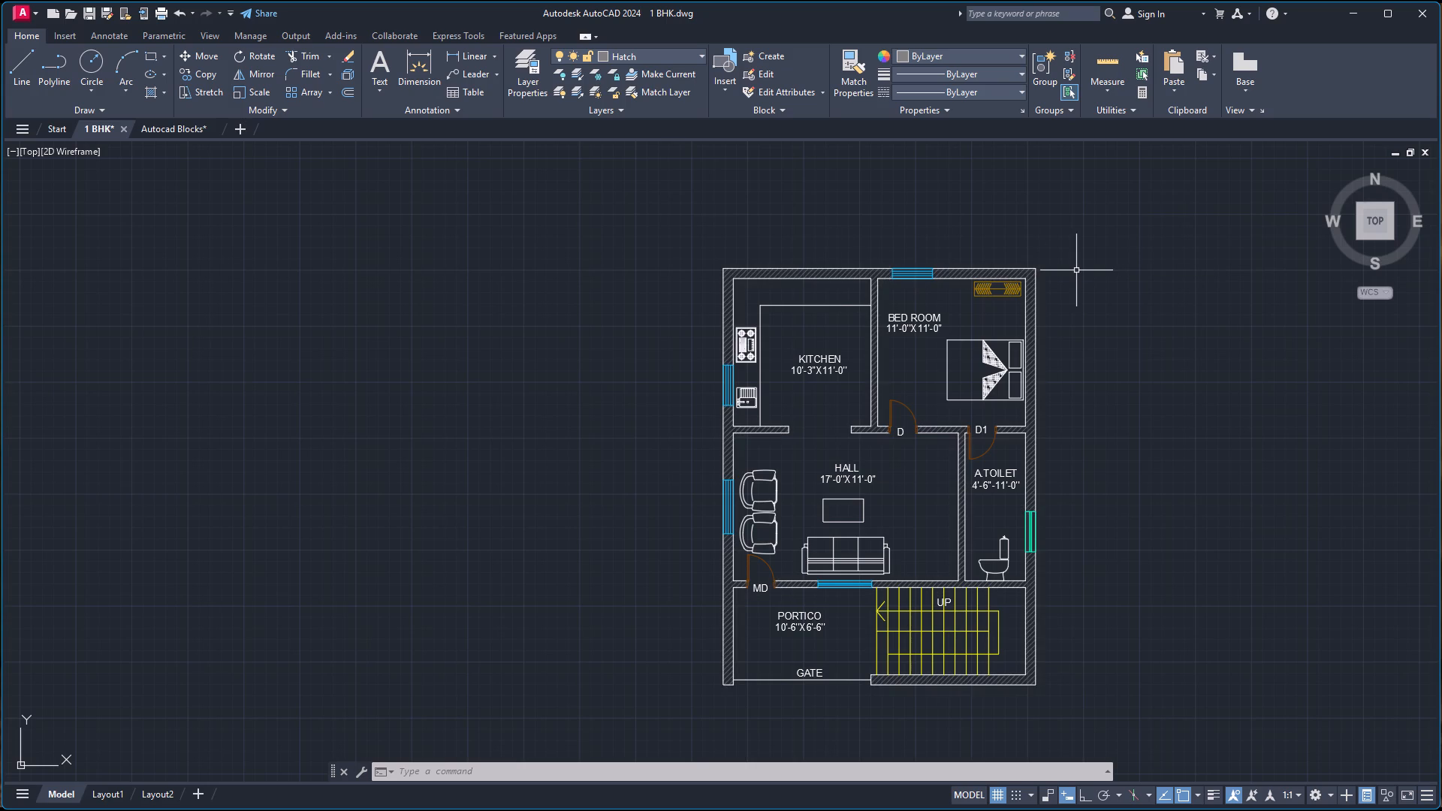
Set up a plot with AutoCAD PDF (High Quality Print).pc3, ISO full bleed A3 (420.00 x 297.00 MM) paper and the monochrome.ctb plot style.
{"action": "type", "text": "pri"}
{"action": "key", "text": "Return"}
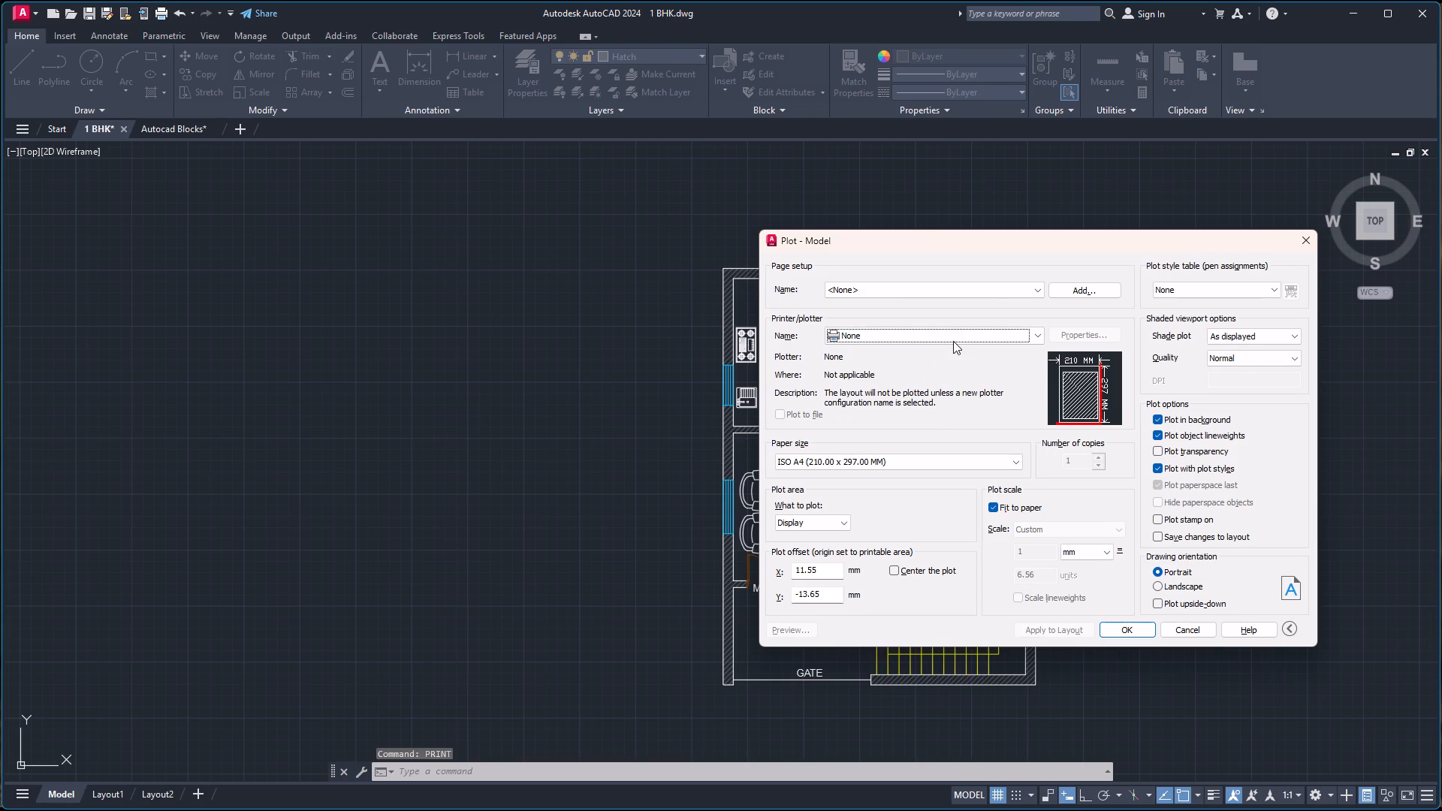
{"action": "left_click", "coordinate": [956, 339]}
{"action": "left_click", "coordinate": [936, 430]}
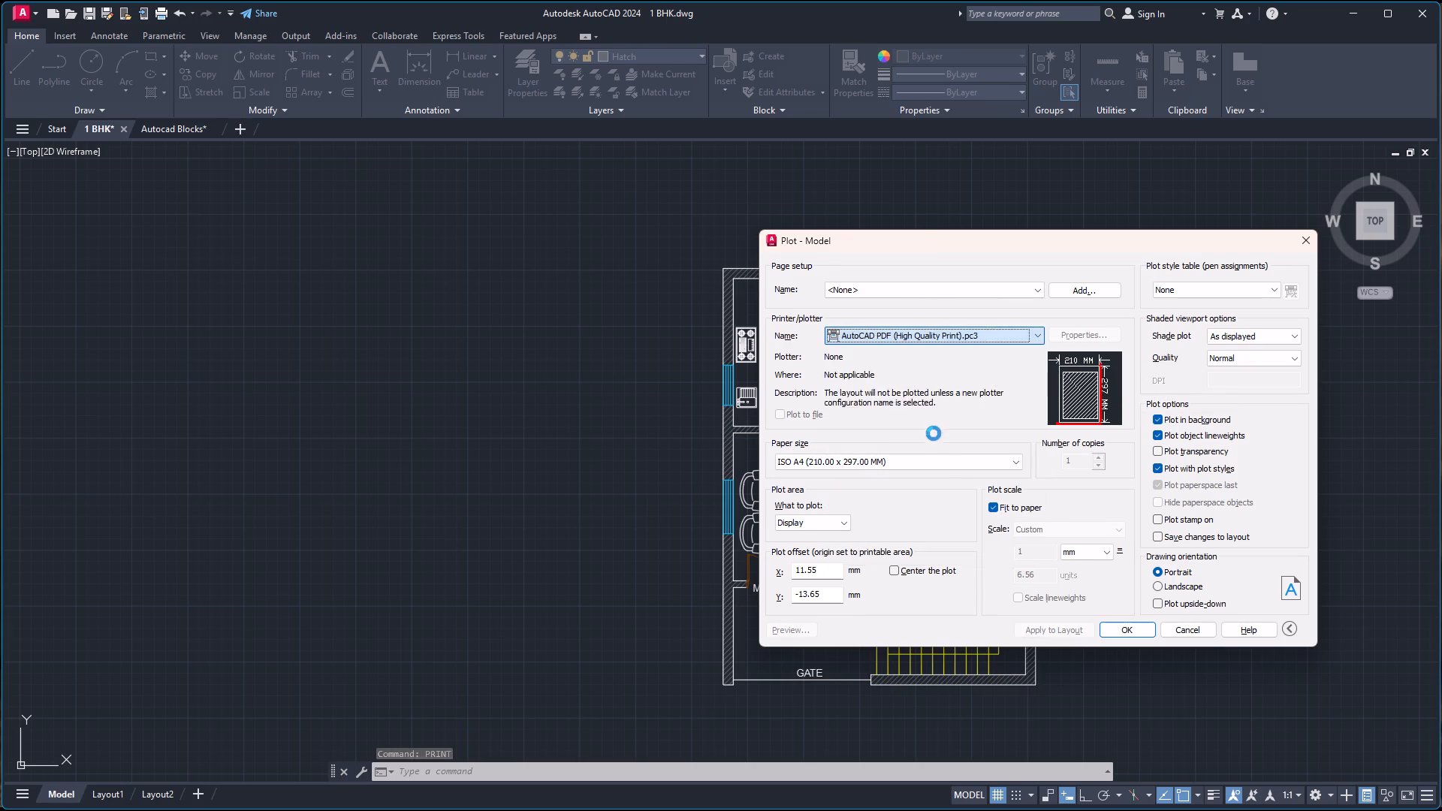
{"action": "left_click", "coordinate": [951, 459]}
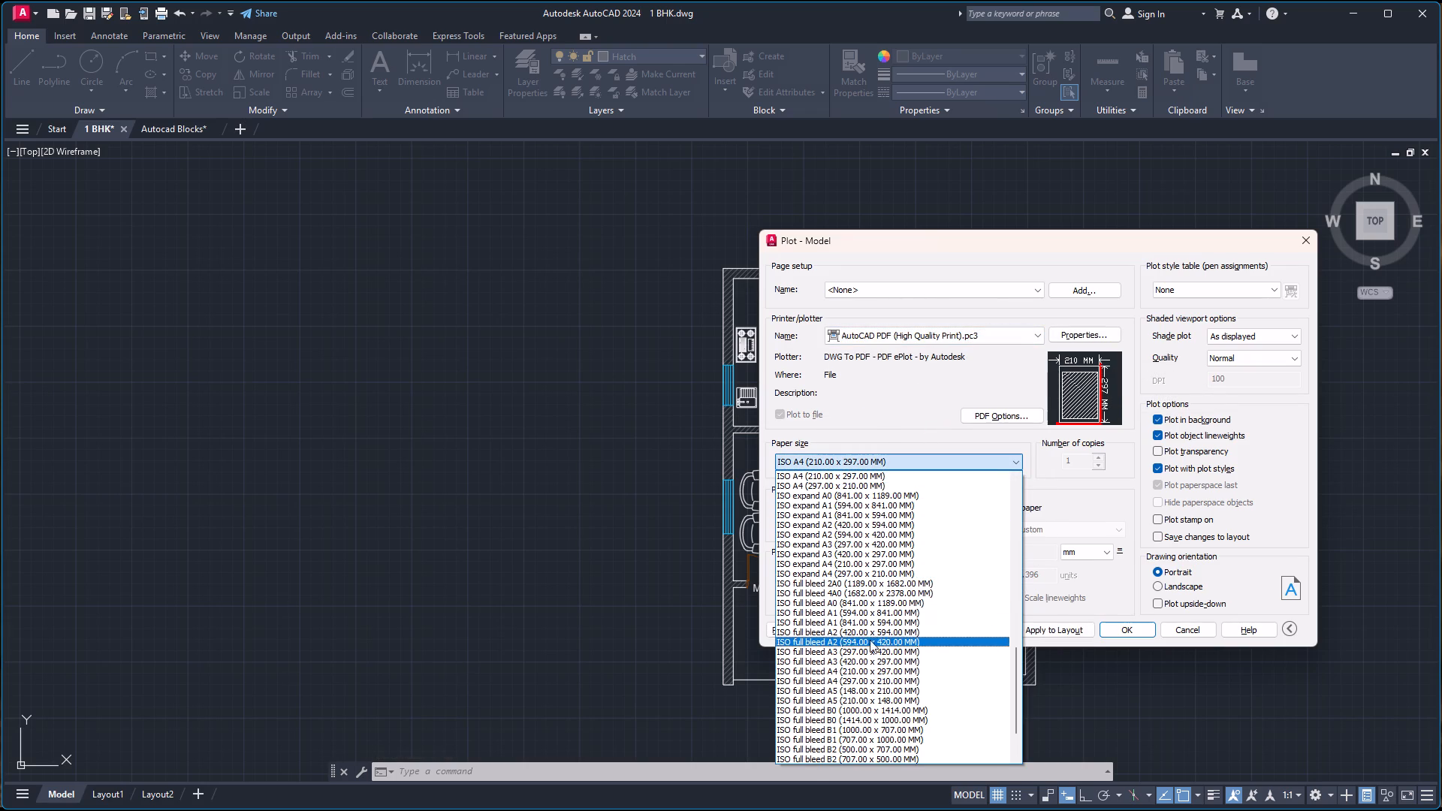
{"action": "left_click", "coordinate": [873, 660]}
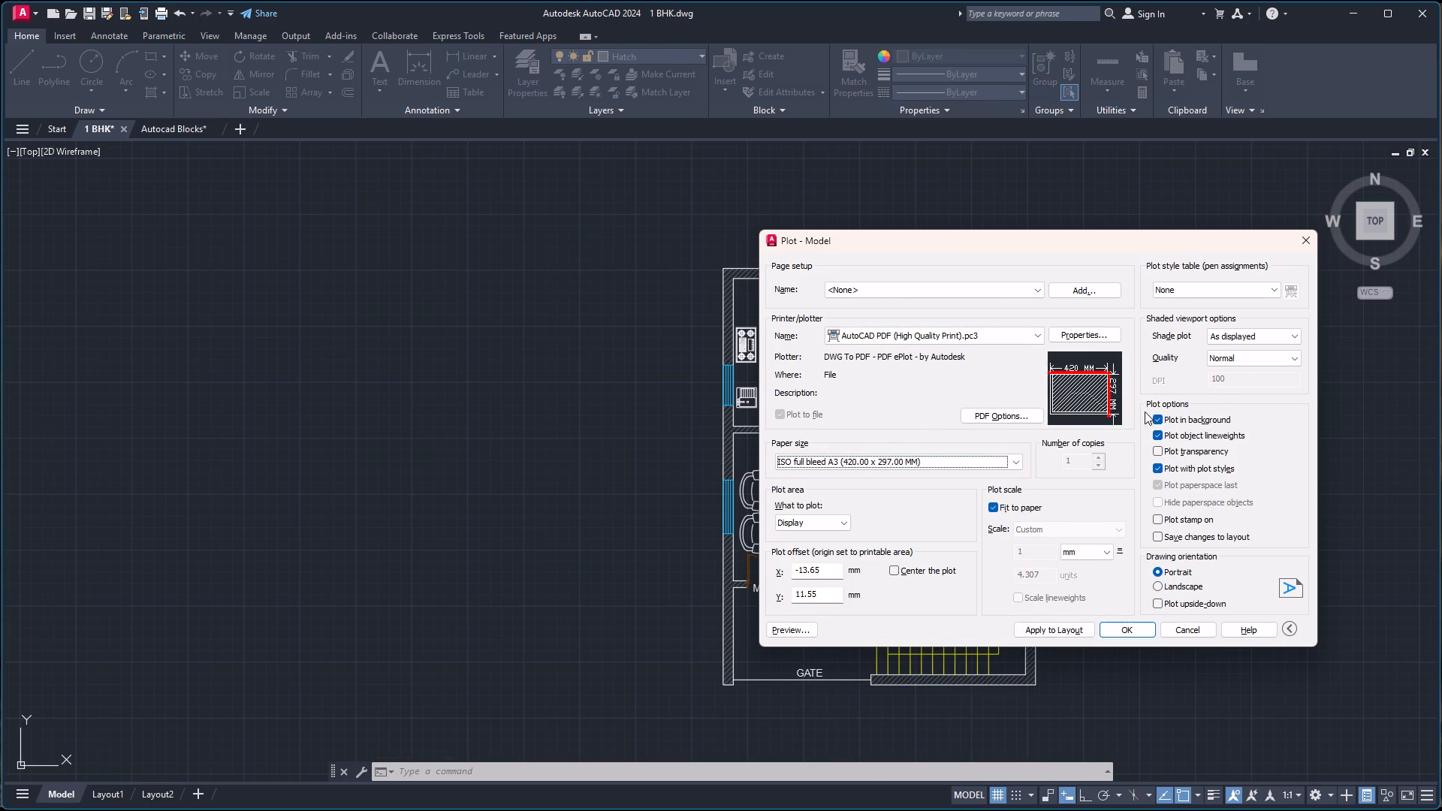
{"action": "left_click", "coordinate": [1250, 284]}
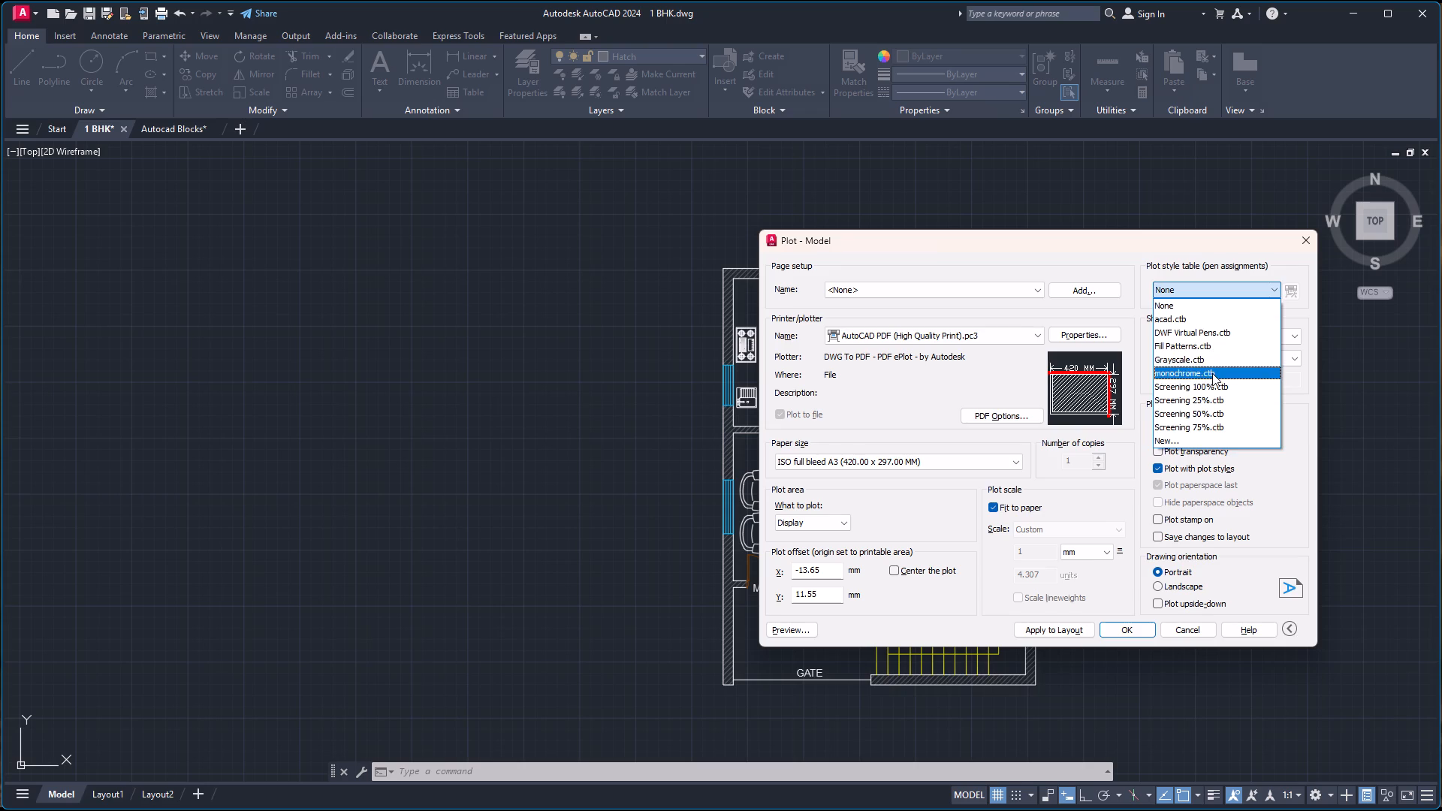
{"action": "left_click", "coordinate": [1212, 373]}
{"action": "left_click", "coordinate": [1048, 477]}
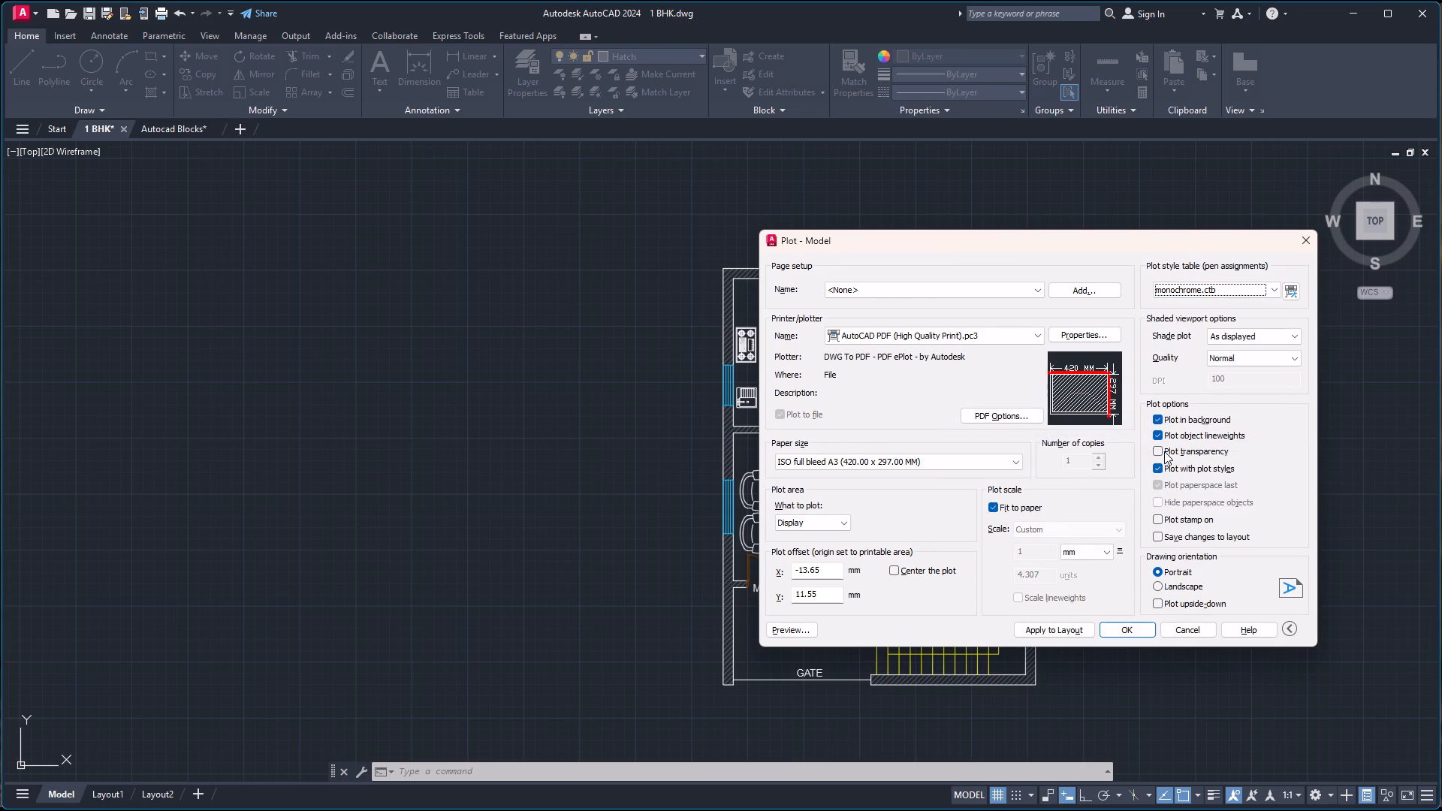
Enable plot transparency, centre the plot and set the plot scale units to inches.
{"action": "left_click", "coordinate": [1165, 451]}
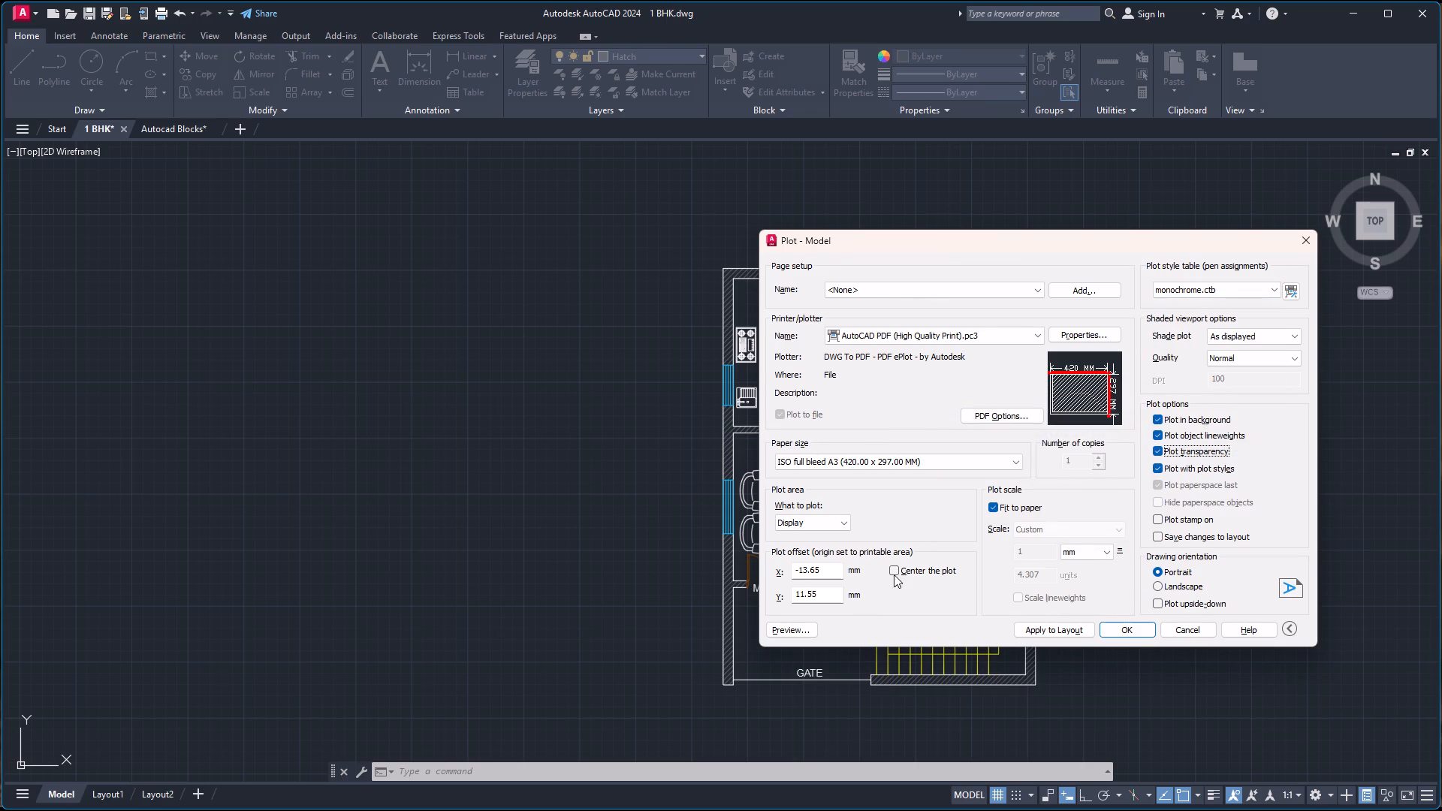
{"action": "left_click", "coordinate": [895, 568]}
{"action": "left_click", "coordinate": [1100, 554]}
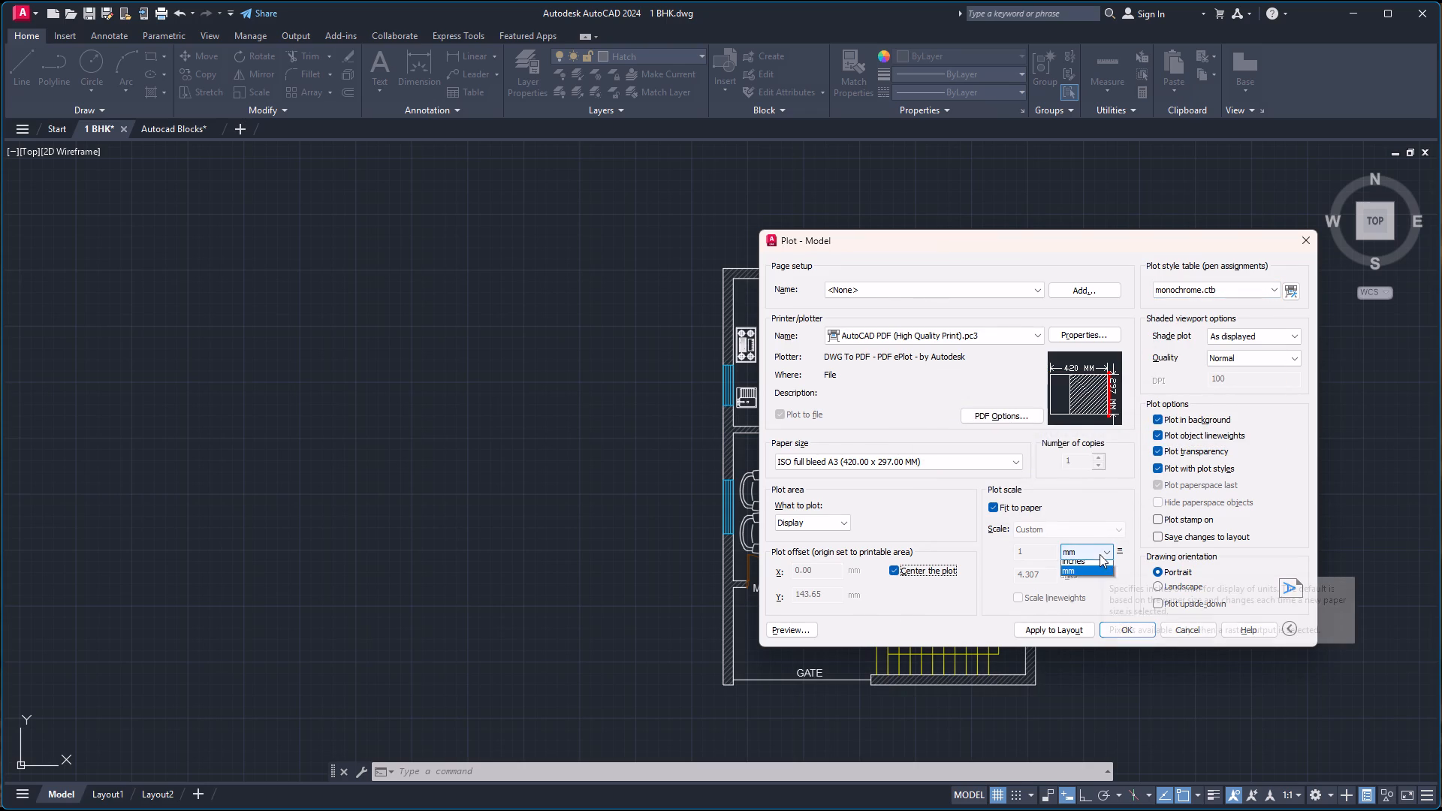
{"action": "left_click", "coordinate": [1100, 562]}
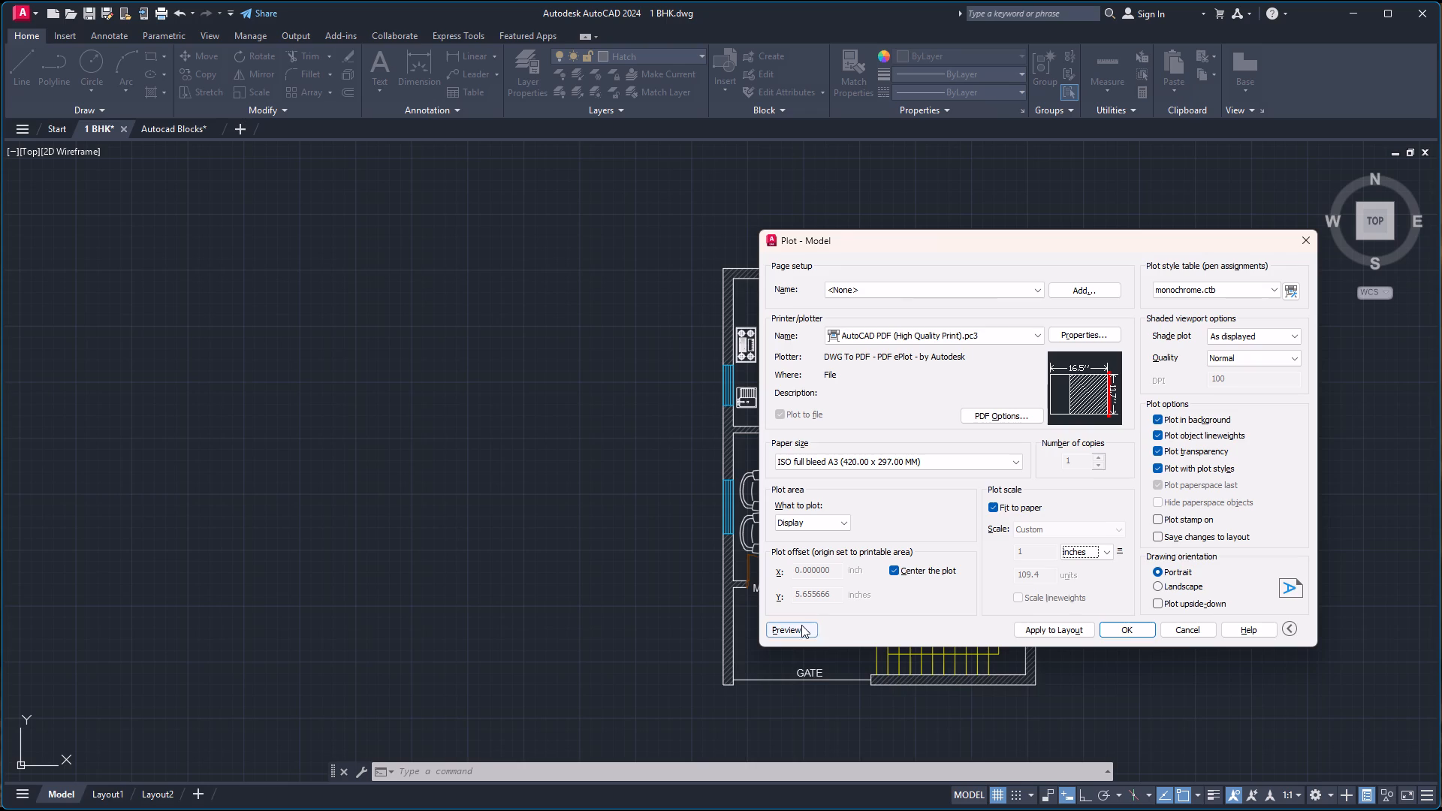
Define the plot area as a window enclosing the whole floor plan with a margin, and apply the plot settings to the layout.
{"action": "left_click", "coordinate": [816, 518]}
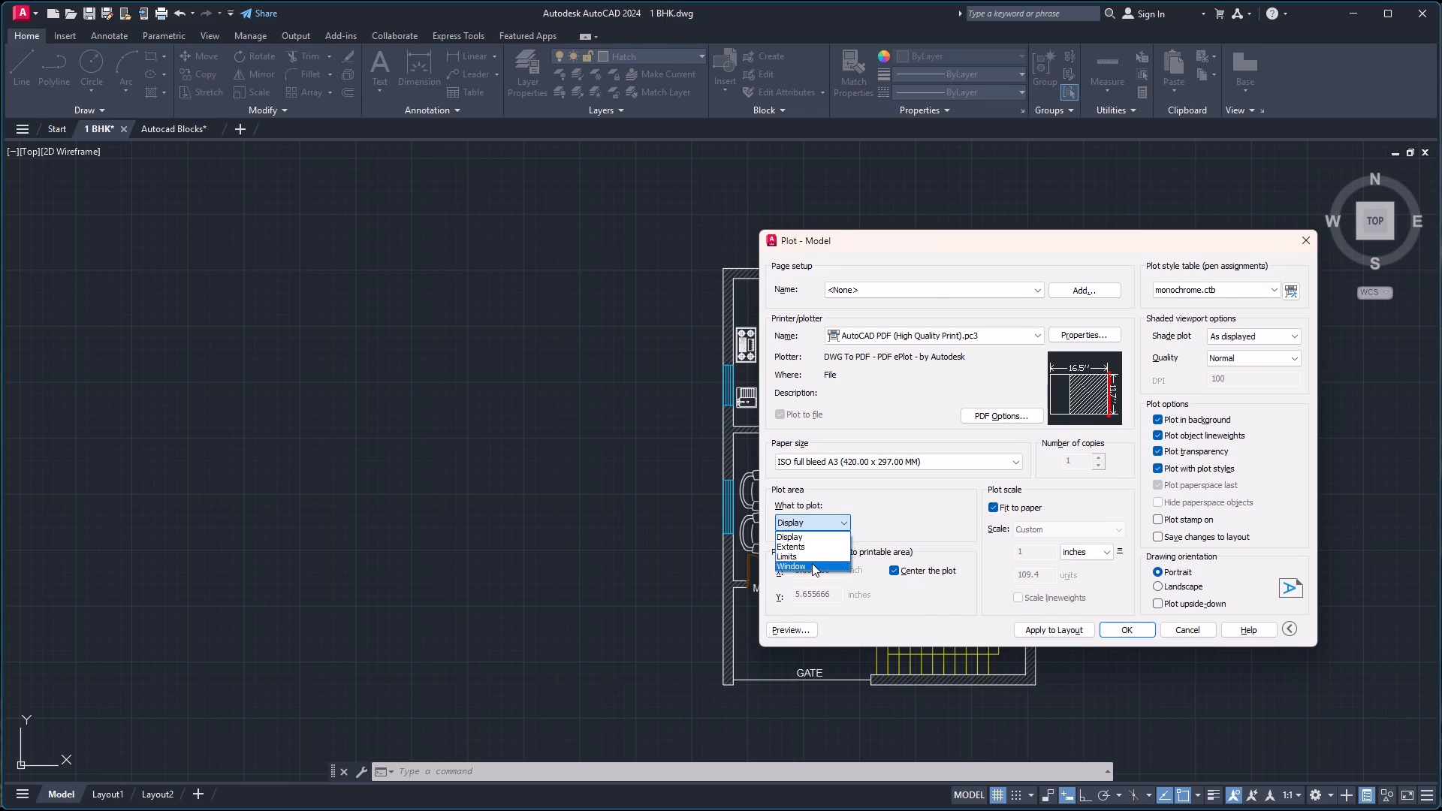
{"action": "left_click", "coordinate": [812, 563]}
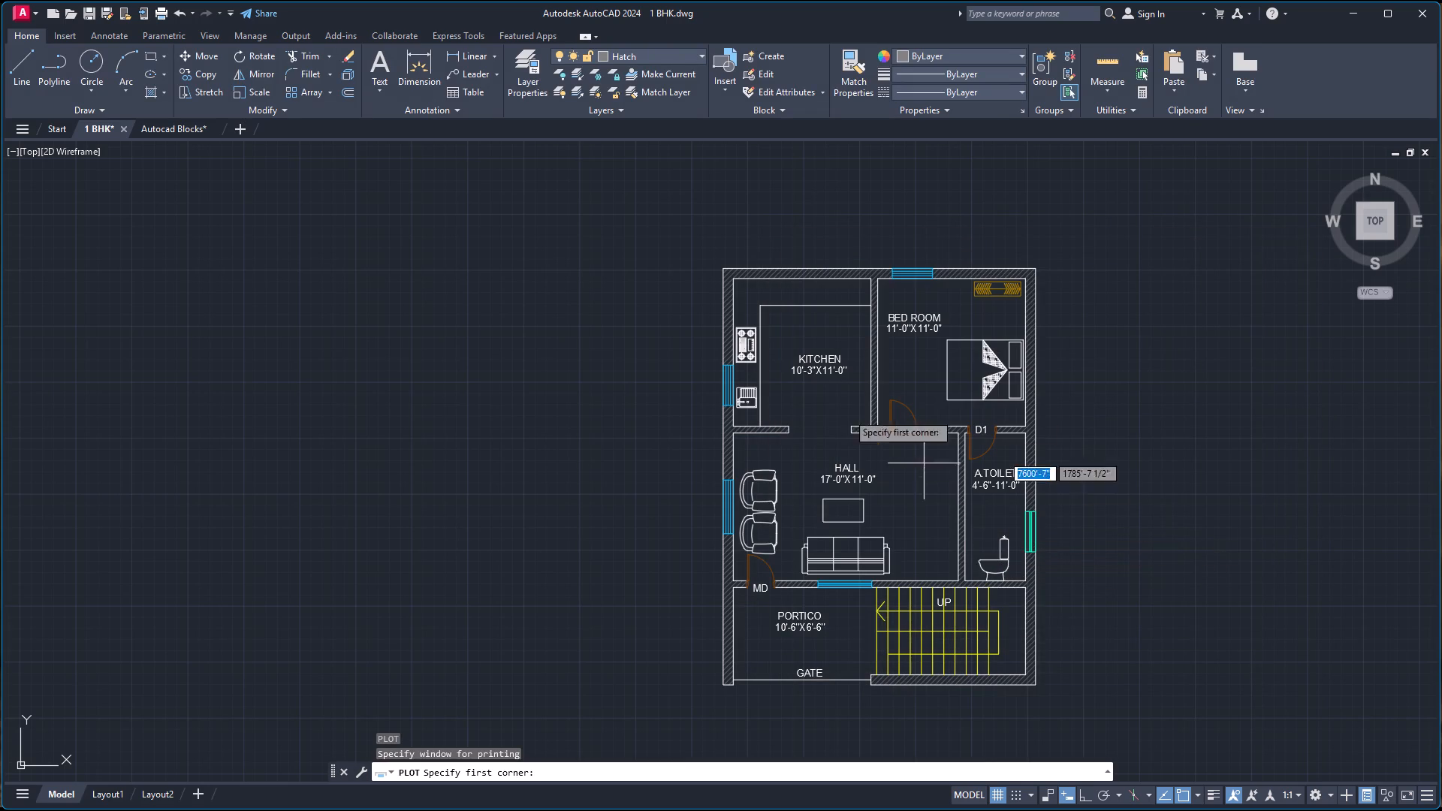
{"action": "left_click", "coordinate": [689, 240]}
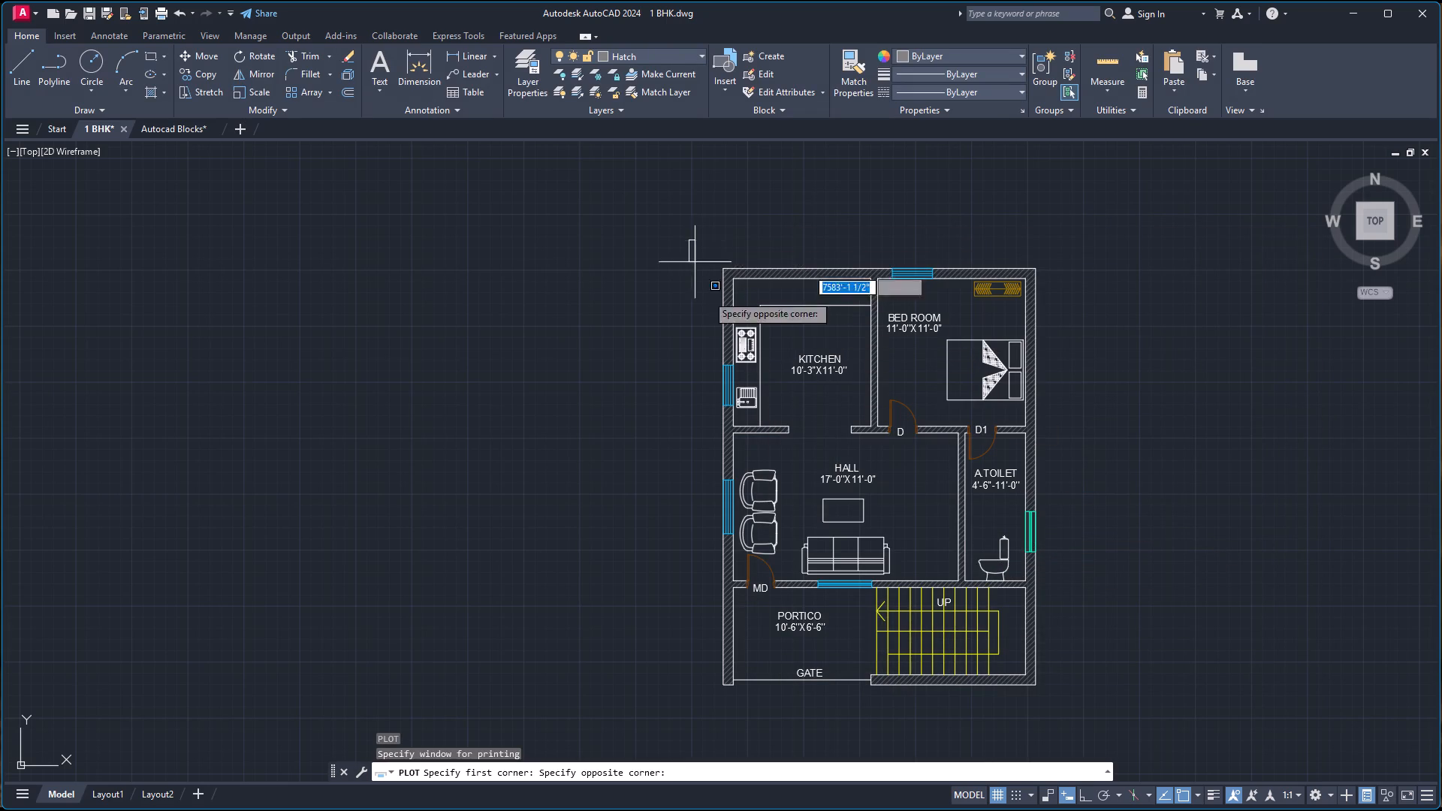
{"action": "left_click", "coordinate": [1075, 719]}
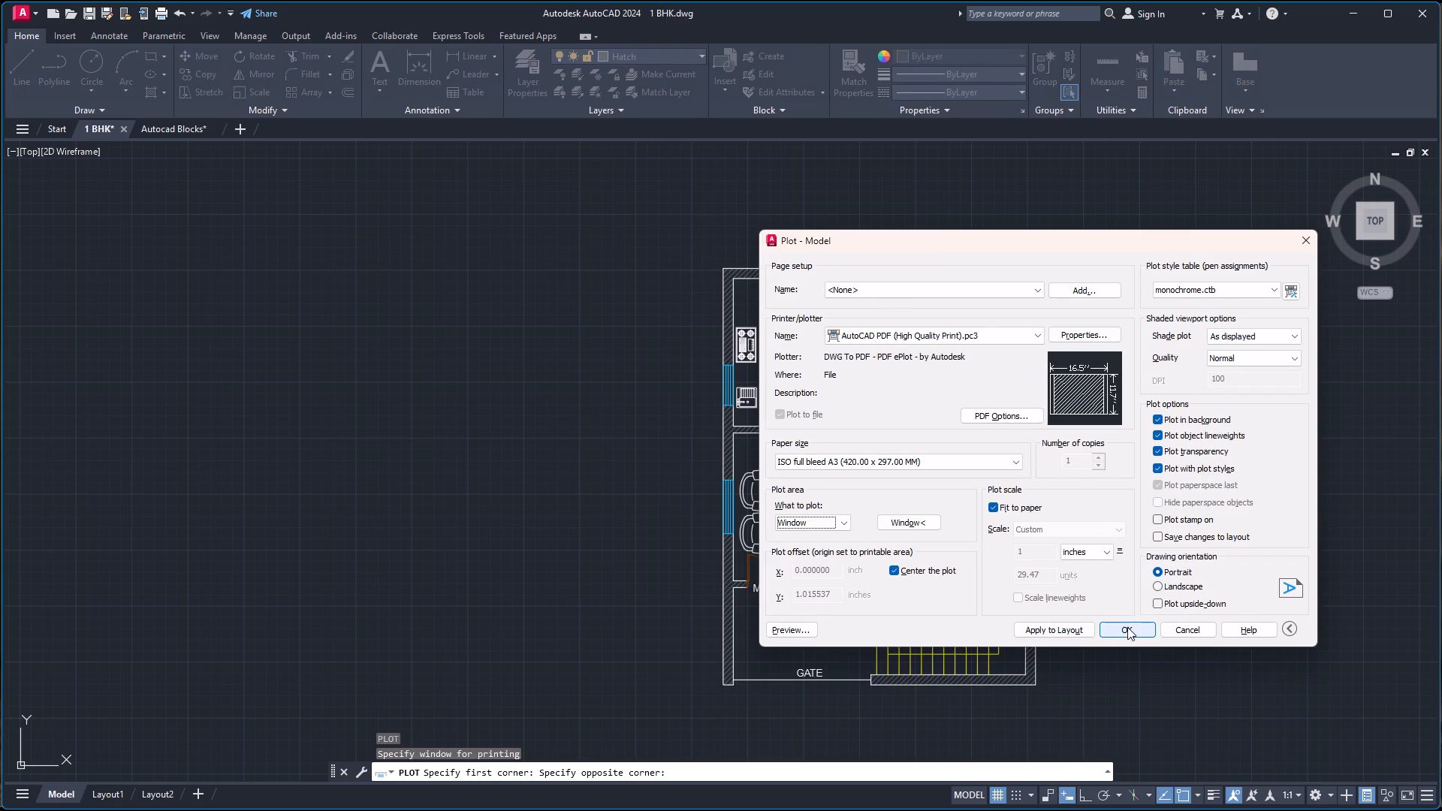
{"action": "left_click", "coordinate": [1036, 627]}
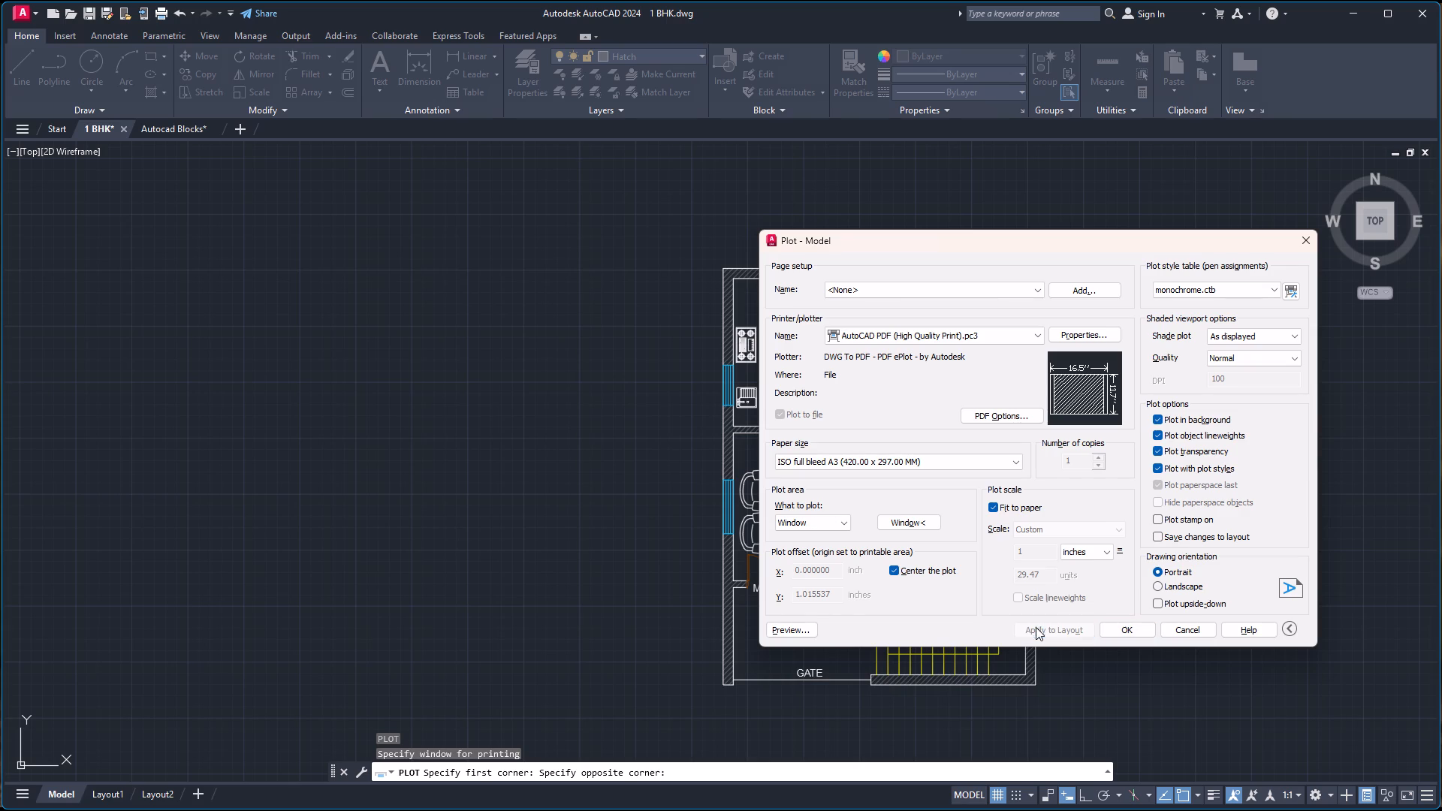
Preview the floor plan plot, and close the preview and the plot setup without plotting.
{"action": "left_click", "coordinate": [807, 626]}
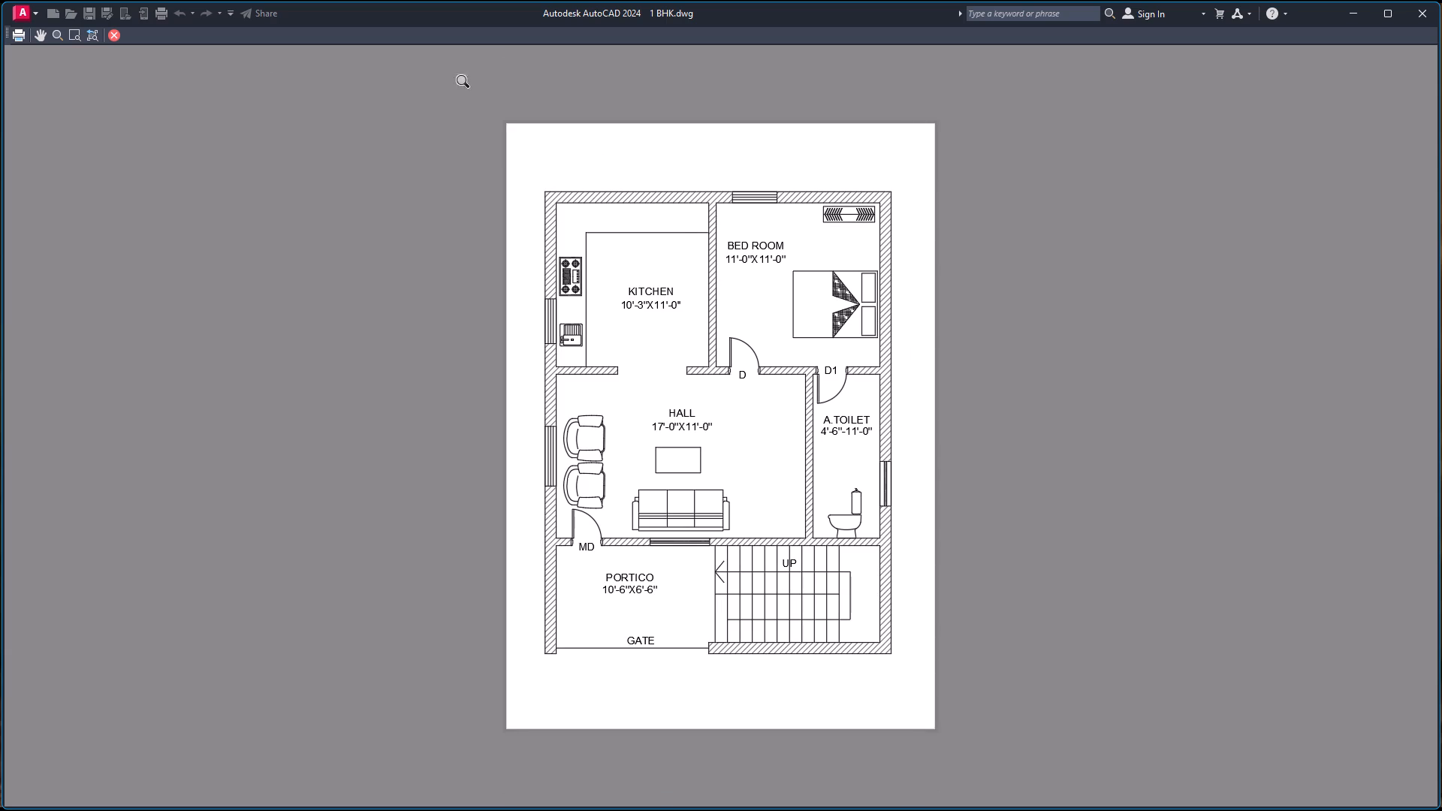
{"action": "left_click", "coordinate": [119, 37]}
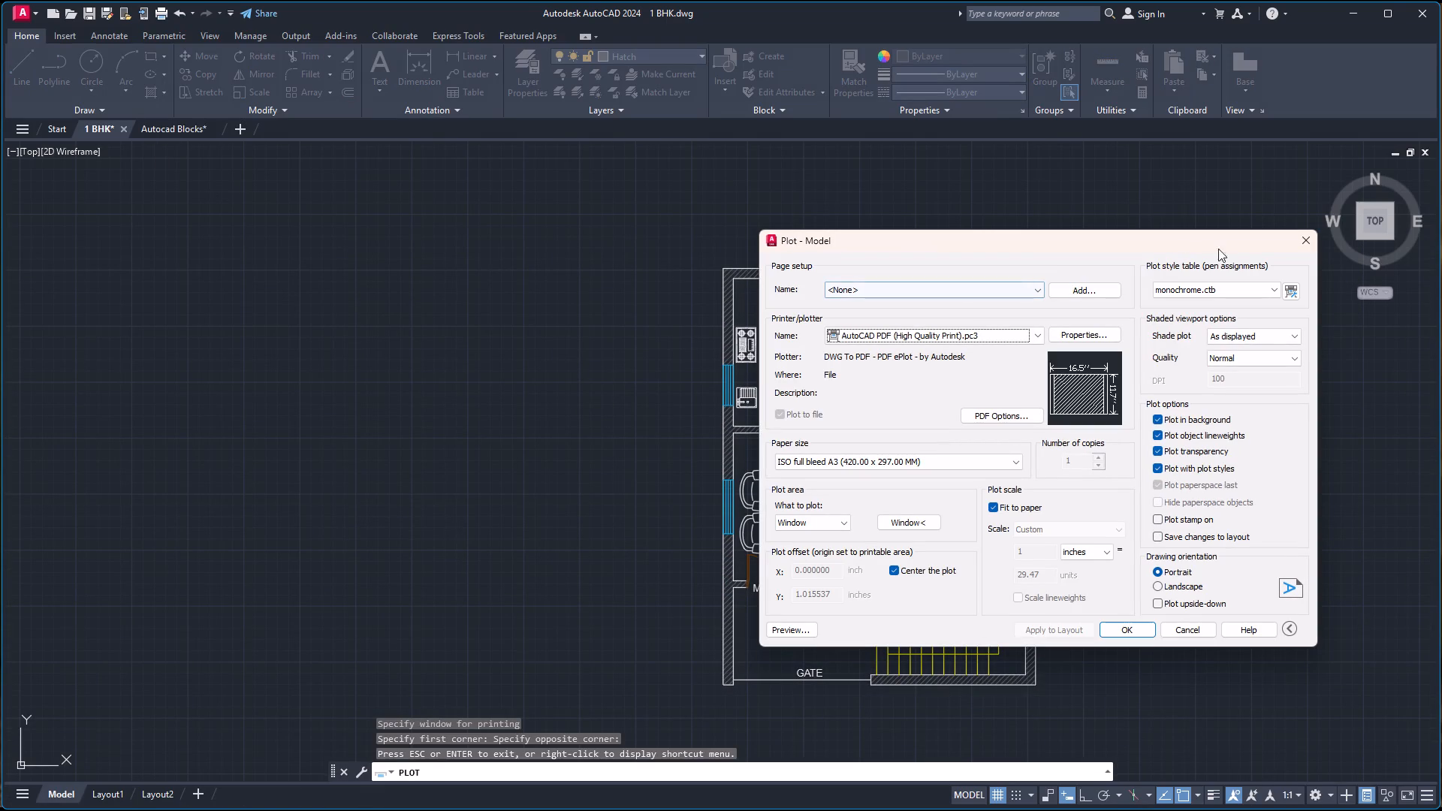
{"action": "left_click", "coordinate": [1309, 242]}
Switch to the Autocad Blocks drawing and look over its kitchen, furniture and other block categories.
{"action": "left_click", "coordinate": [156, 125]}
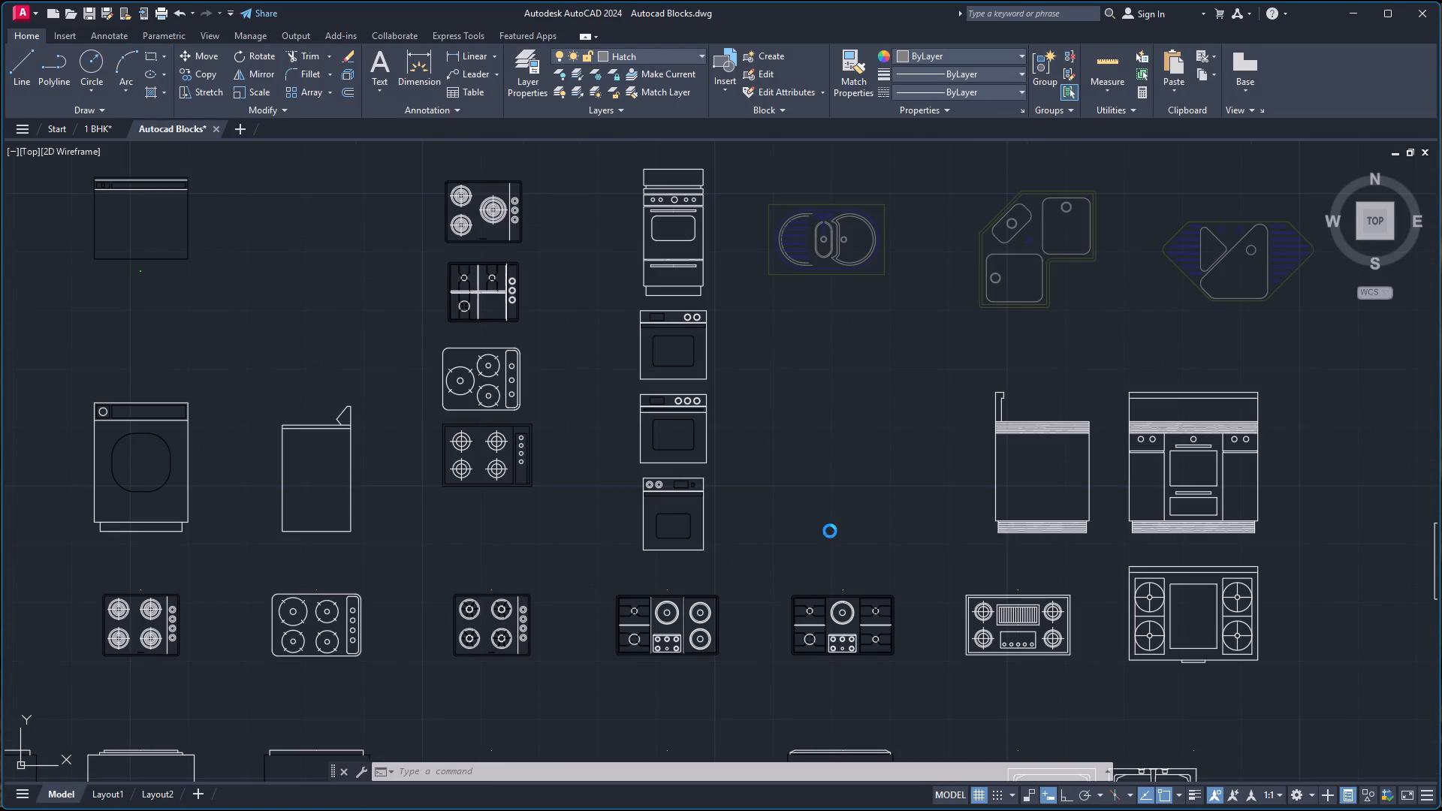
{"action": "scroll", "coordinate": [934, 449], "scroll_direction": "down", "scroll_amount": 3}
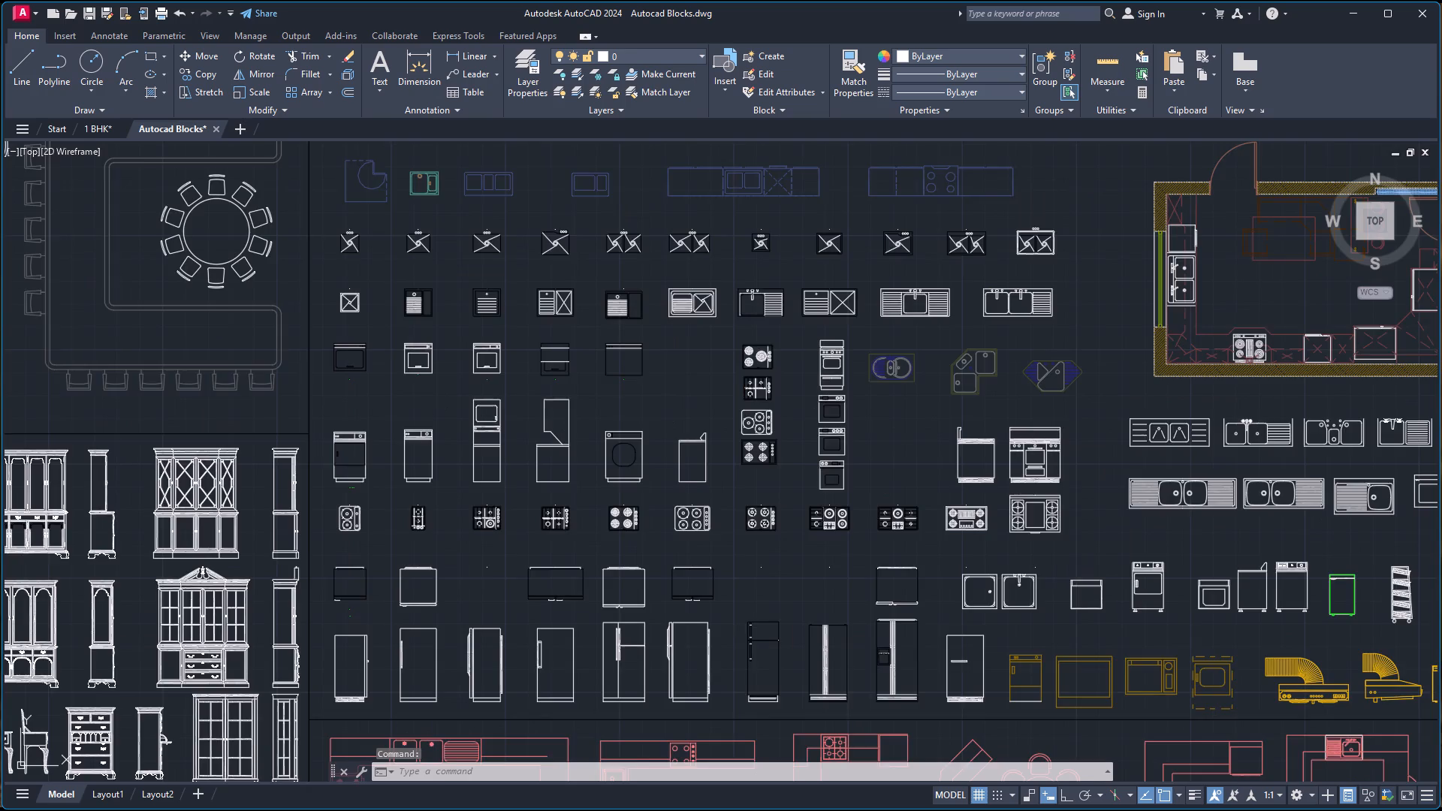
{"action": "scroll", "coordinate": [946, 425], "scroll_direction": "down", "scroll_amount": 2}
{"action": "scroll", "coordinate": [1013, 246], "scroll_direction": "up", "scroll_amount": 2}
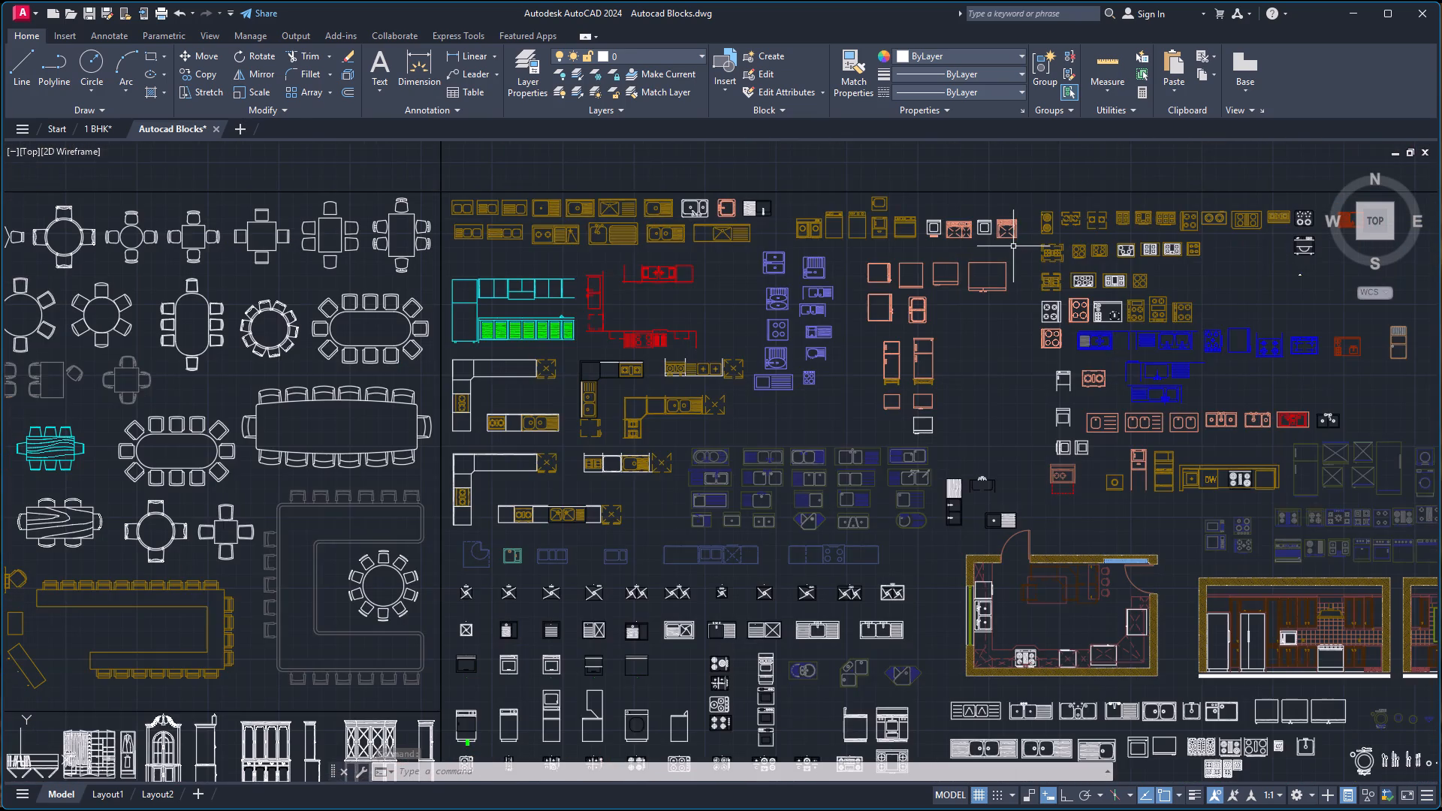
{"action": "scroll", "coordinate": [1013, 246], "scroll_direction": "up", "scroll_amount": 1}
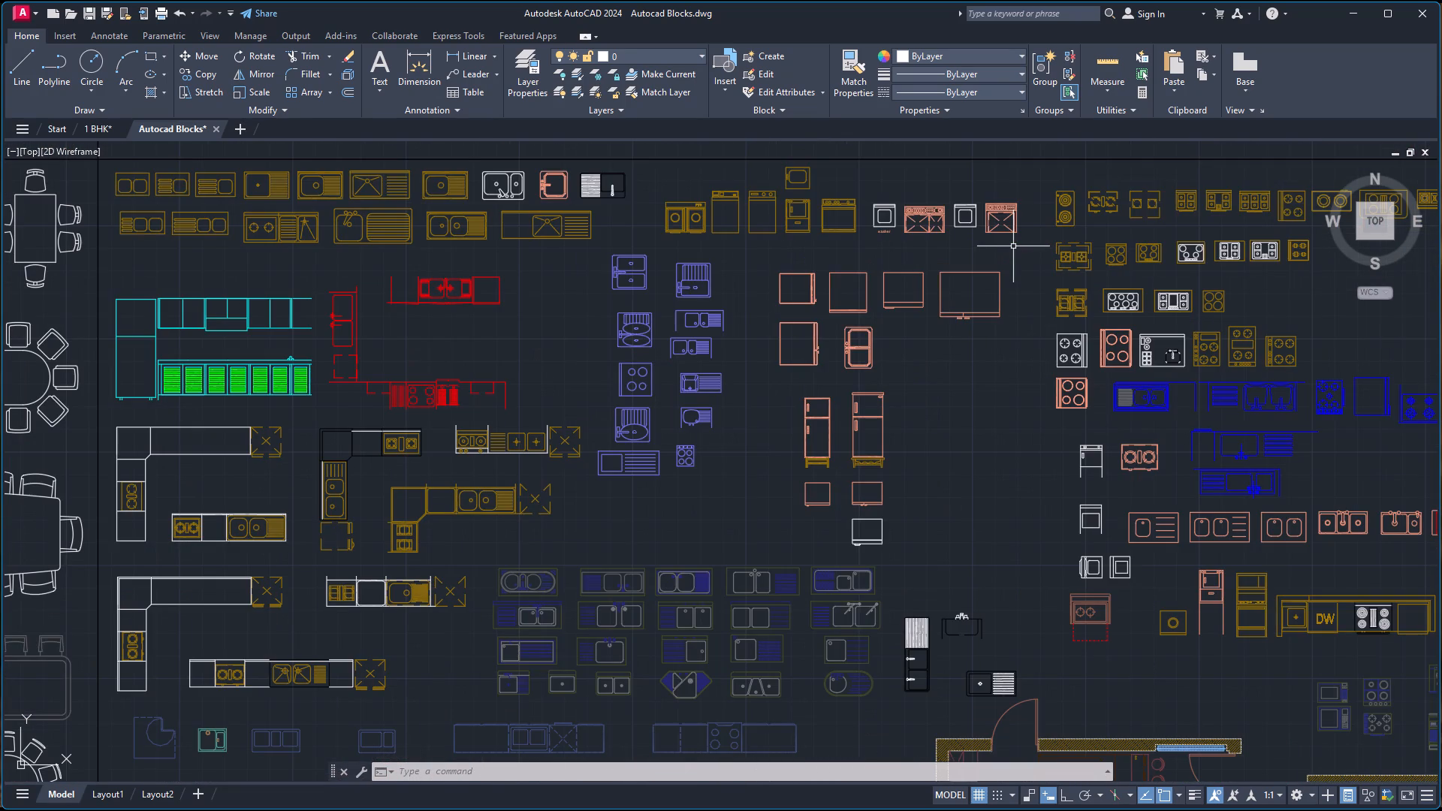
{"action": "scroll", "coordinate": [1013, 246], "scroll_direction": "down", "scroll_amount": 3}
{"action": "scroll", "coordinate": [1079, 246], "scroll_direction": "down", "scroll_amount": 1}
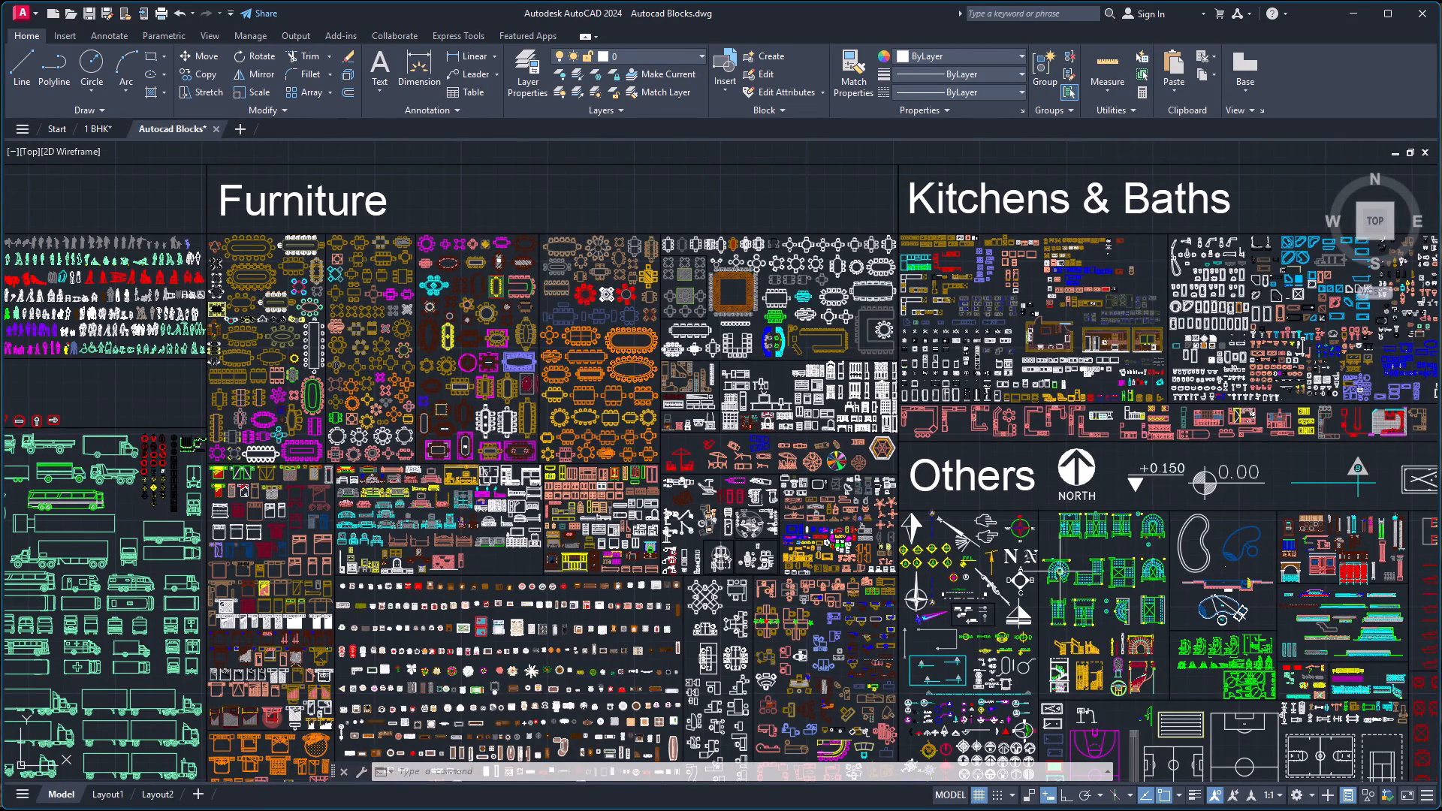
{"action": "scroll", "coordinate": [1052, 586], "scroll_direction": "down", "scroll_amount": 1}
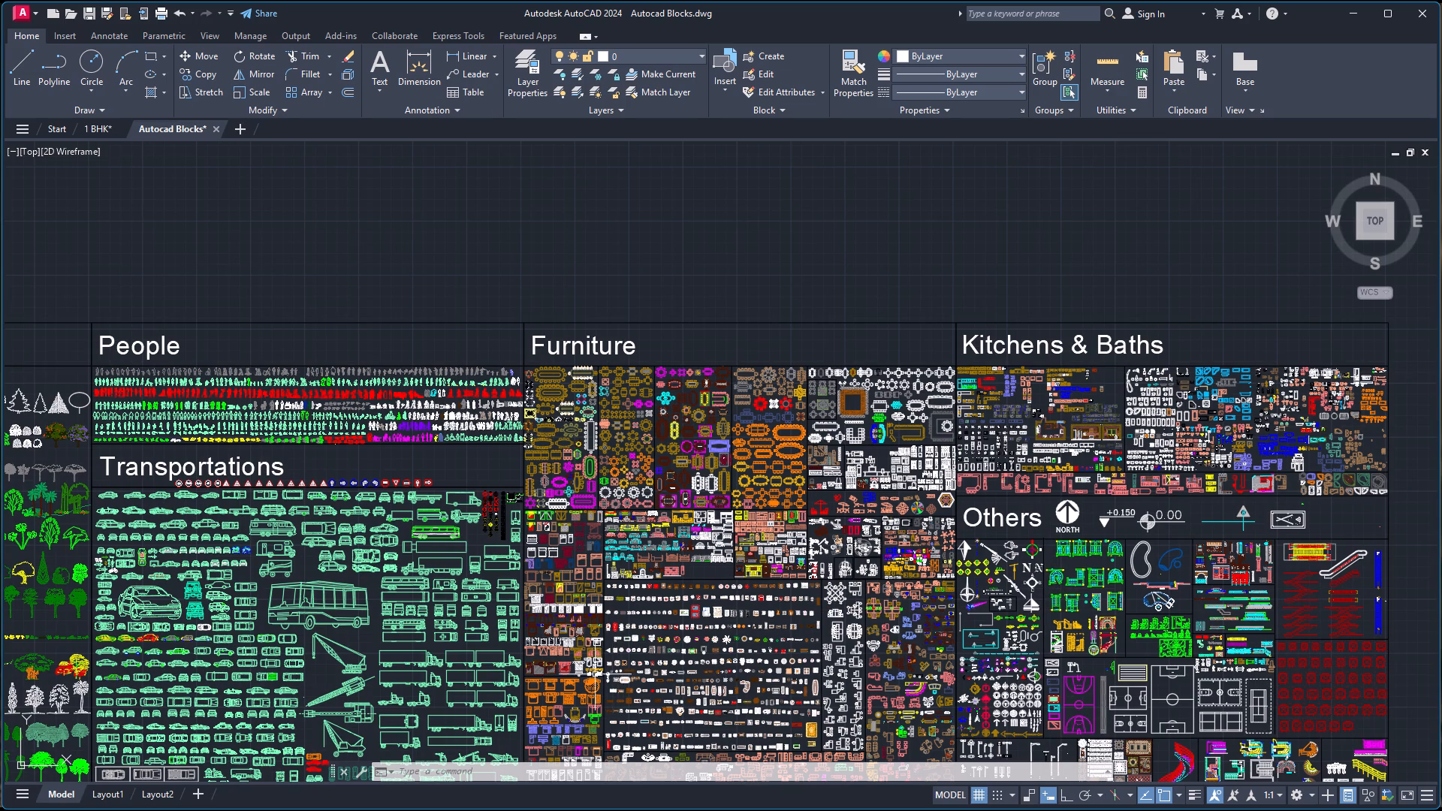
Examine the kitchen blocks in the Kitchens & Baths category, including the sinks, cooktops, refrigerators and counter layouts.
{"action": "scroll", "coordinate": [556, 399], "scroll_direction": "up", "scroll_amount": 2}
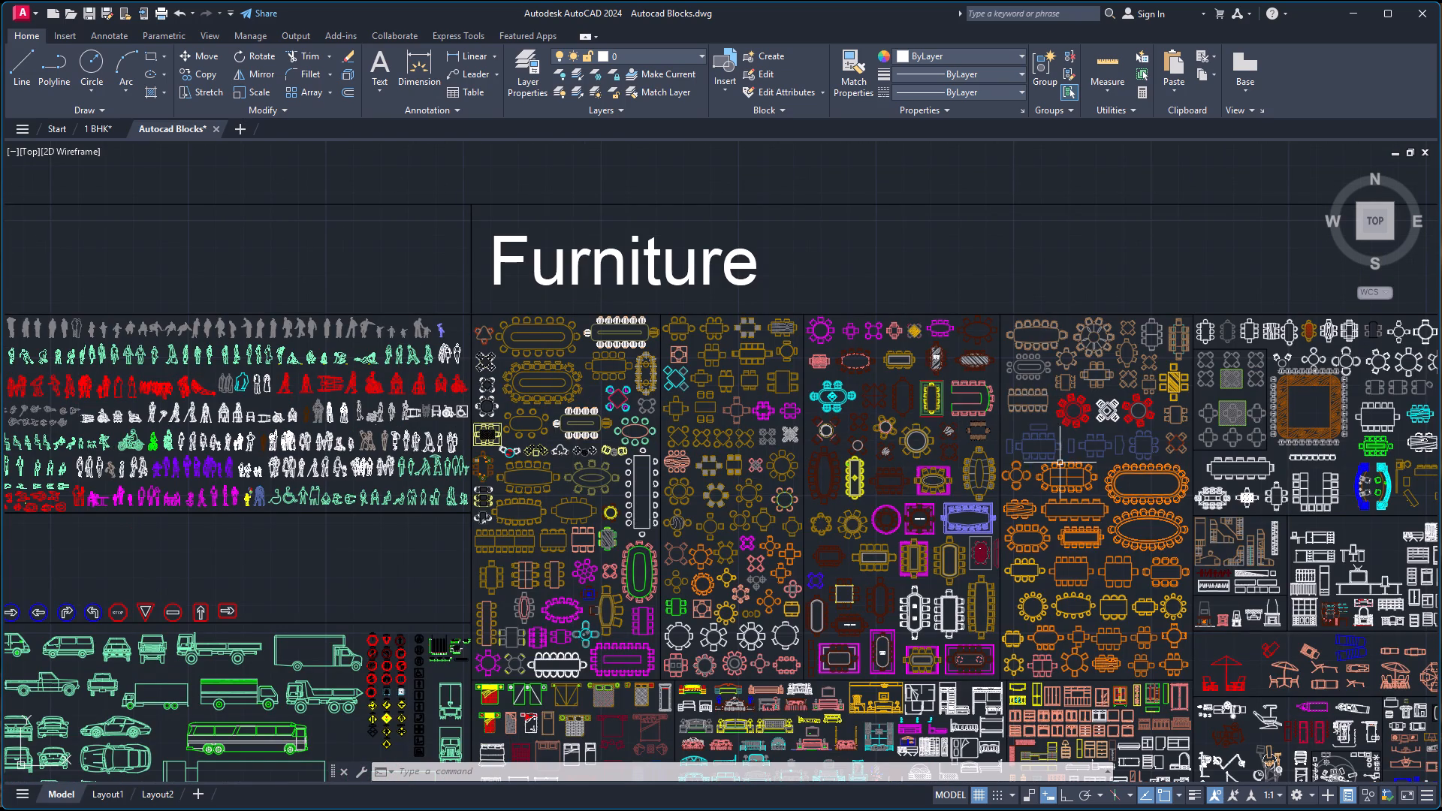
{"action": "scroll", "coordinate": [1063, 721], "scroll_direction": "down", "scroll_amount": 1}
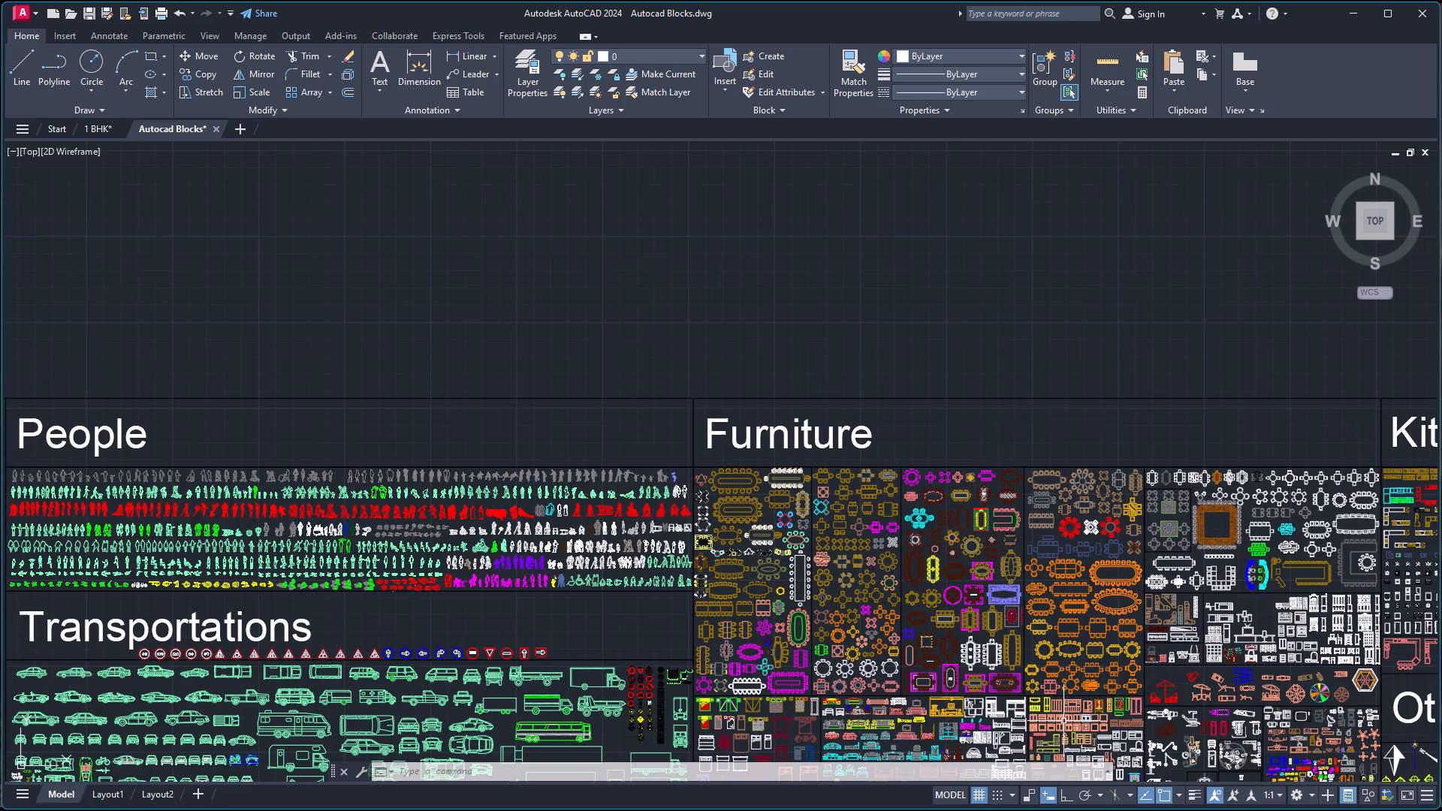
{"action": "scroll", "coordinate": [1081, 750], "scroll_direction": "down", "scroll_amount": 1}
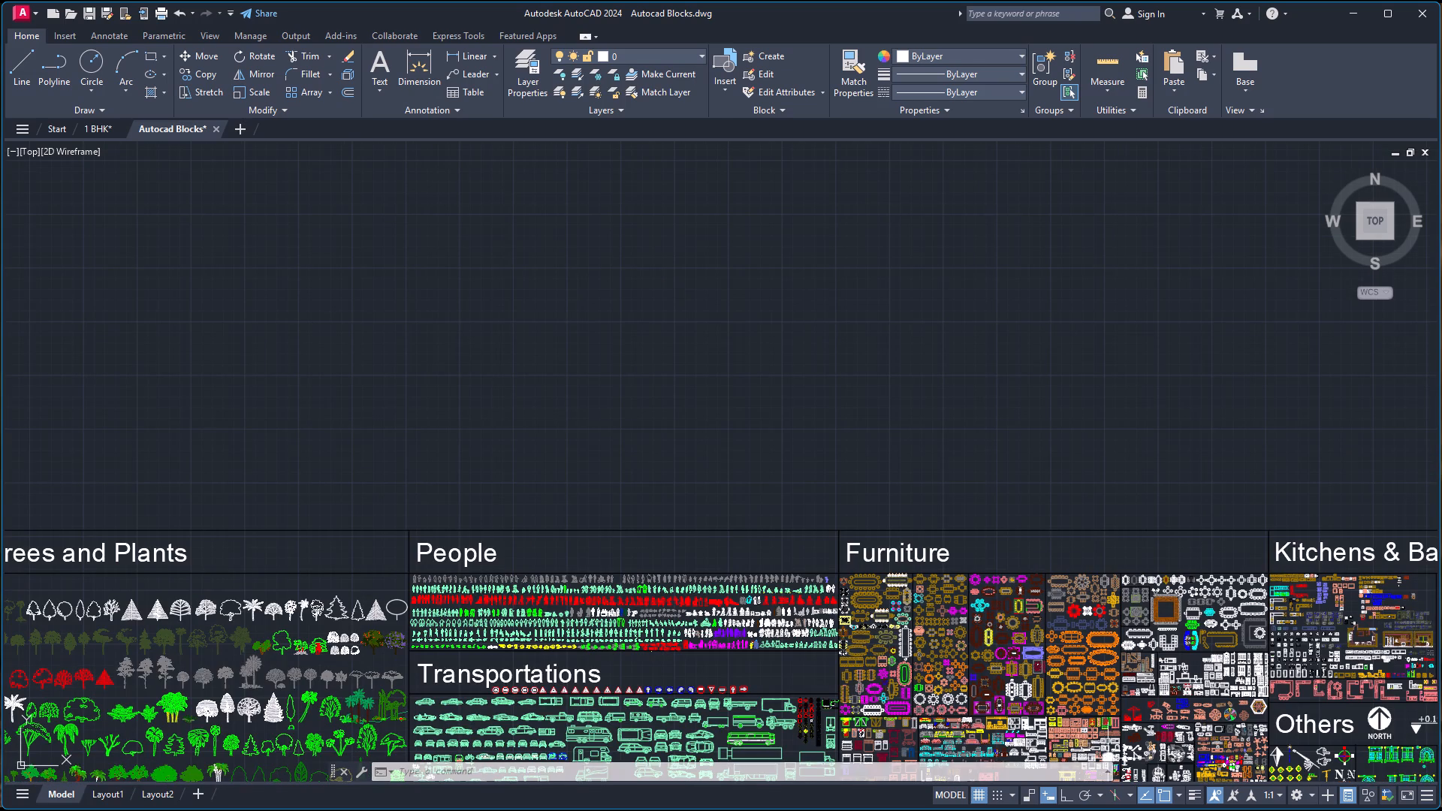
{"action": "scroll", "coordinate": [1036, 707], "scroll_direction": "down", "scroll_amount": 1}
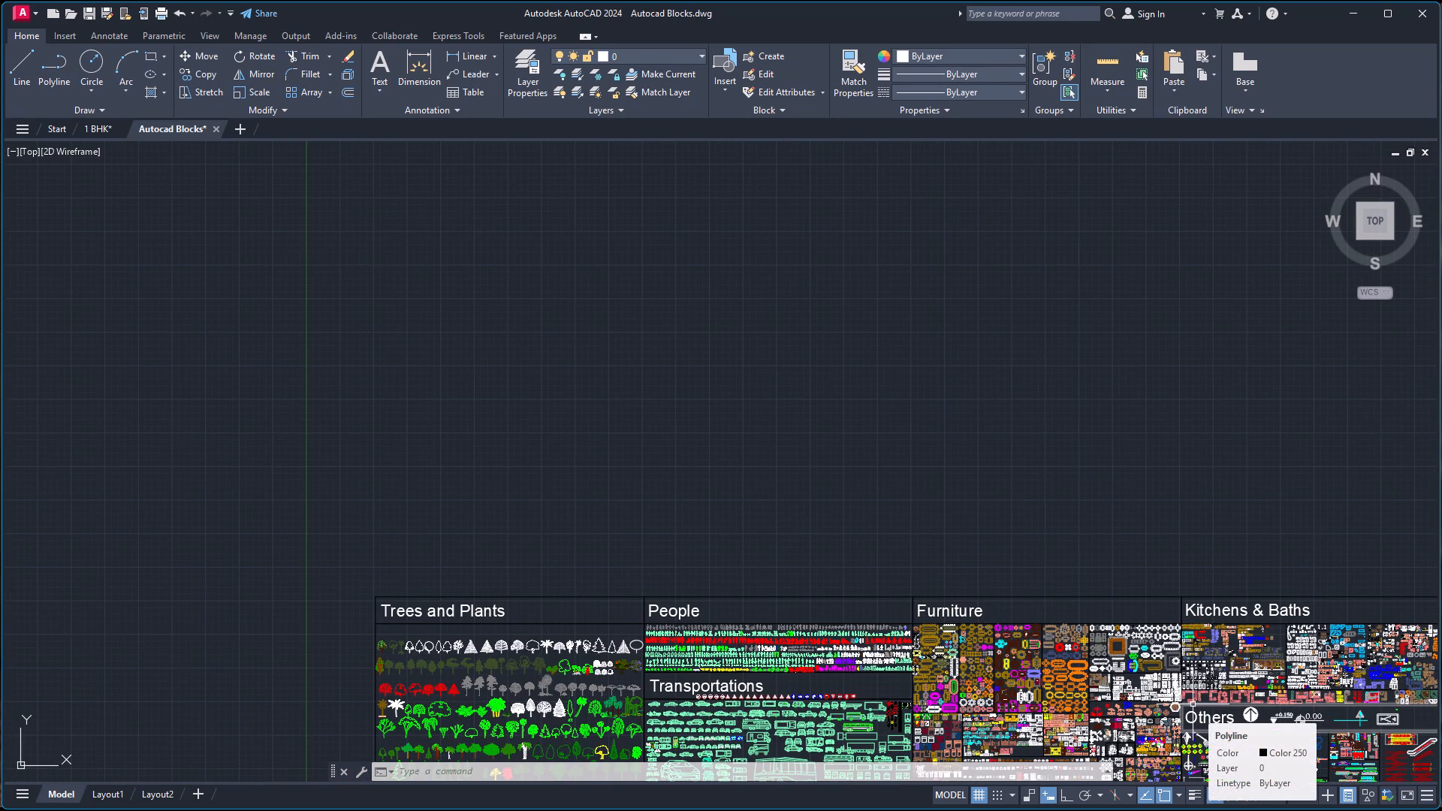
{"action": "scroll", "coordinate": [1326, 687], "scroll_direction": "up", "scroll_amount": 3}
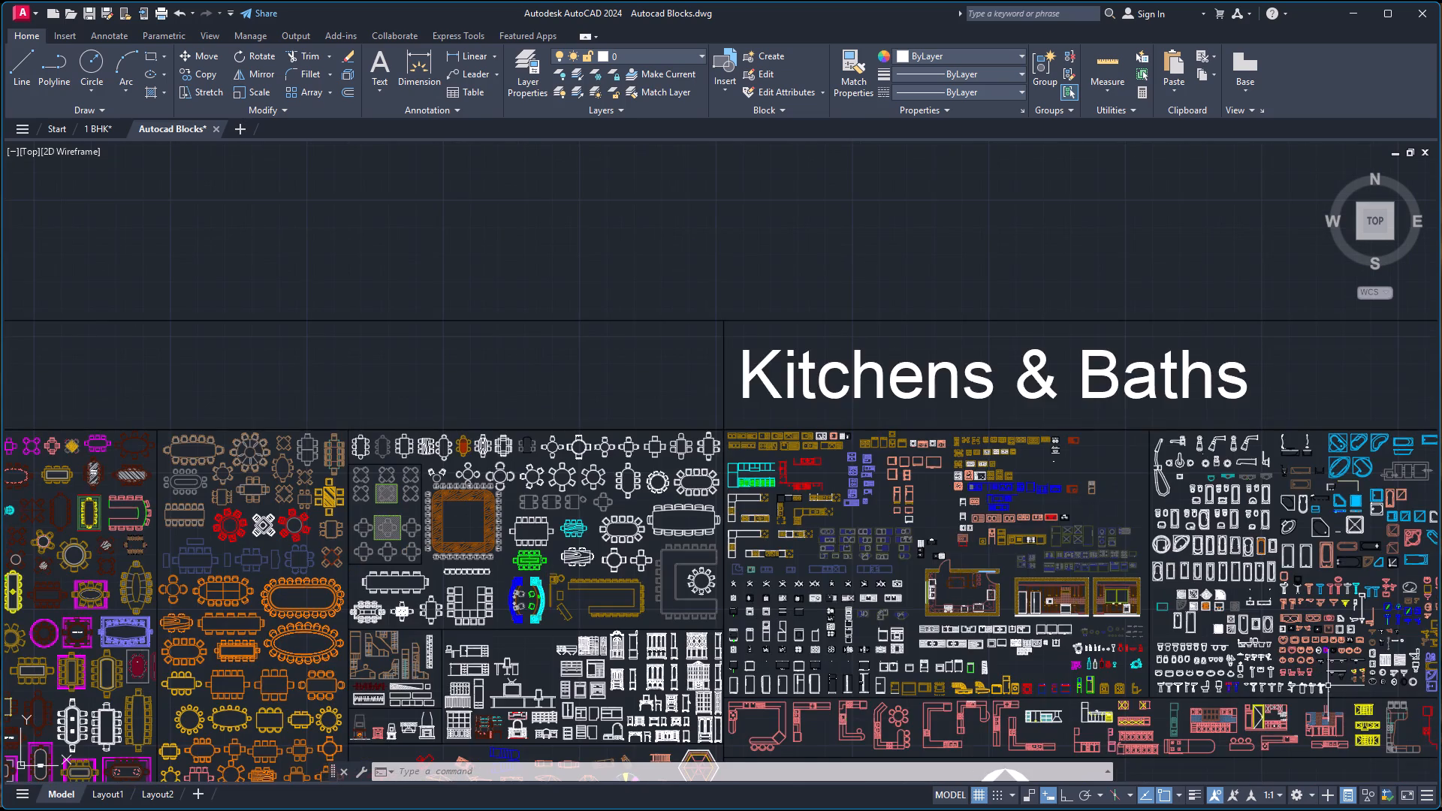
{"action": "scroll", "coordinate": [1320, 644], "scroll_direction": "up", "scroll_amount": 1}
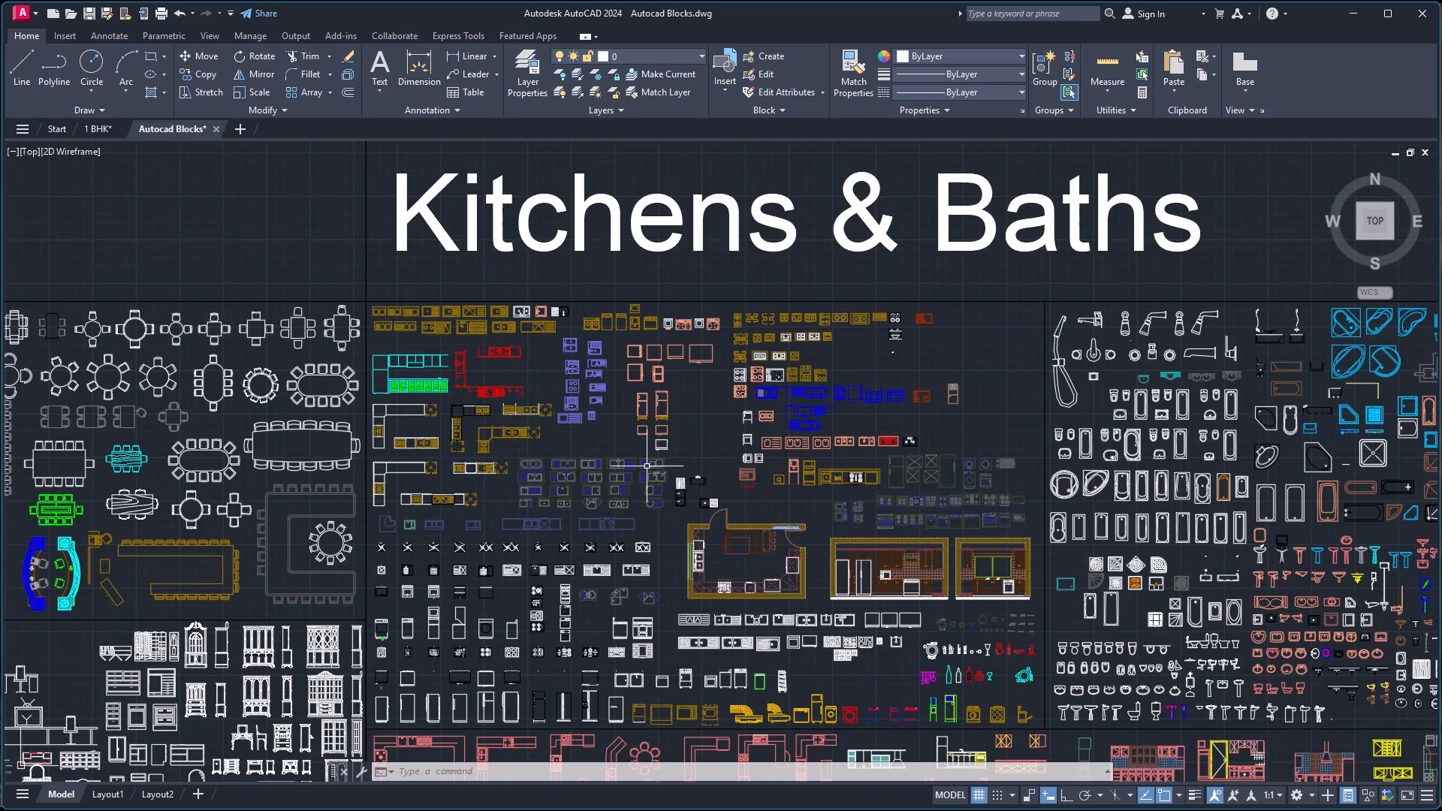
{"action": "scroll", "coordinate": [642, 457], "scroll_direction": "up", "scroll_amount": 3}
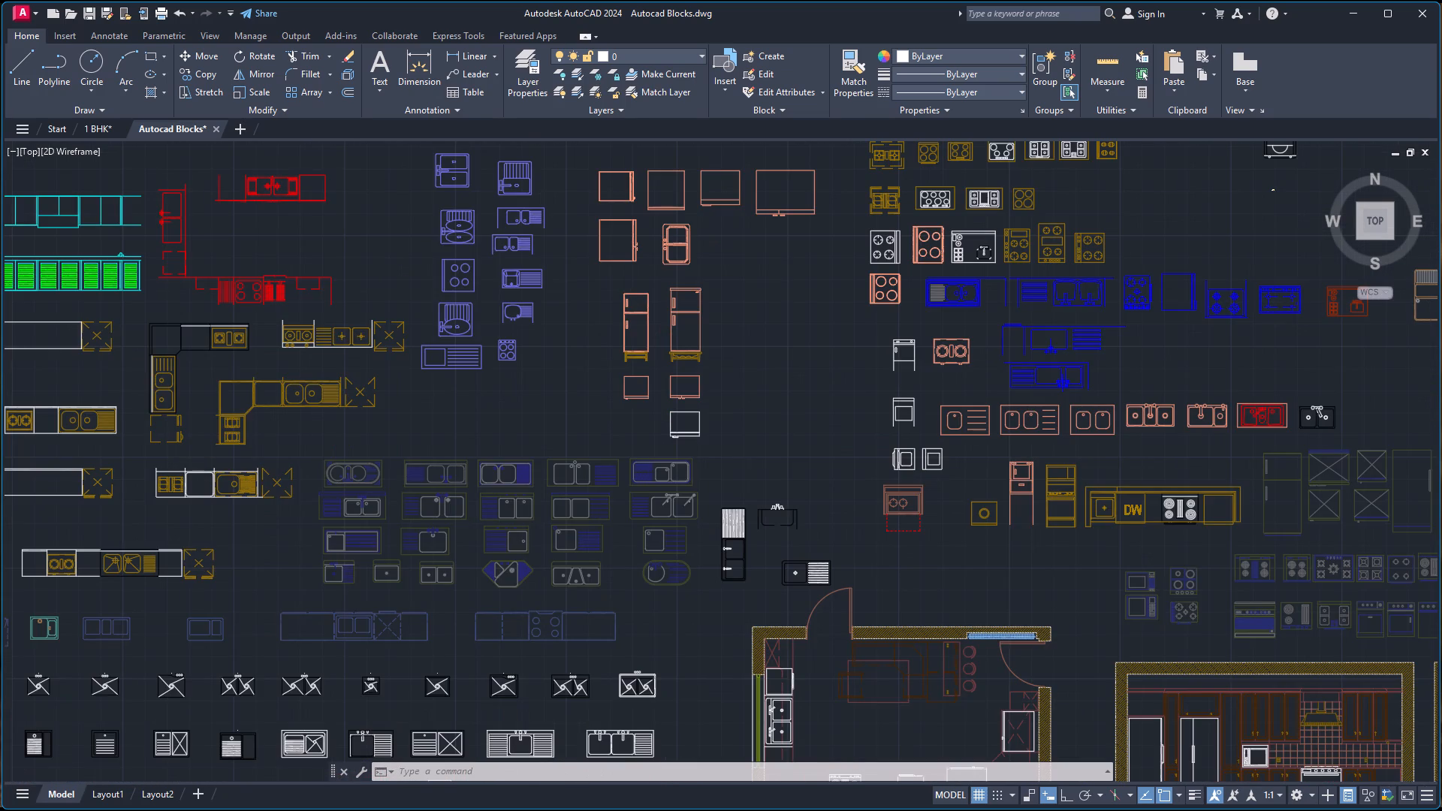
{"action": "scroll", "coordinate": [608, 338], "scroll_direction": "down", "scroll_amount": 2}
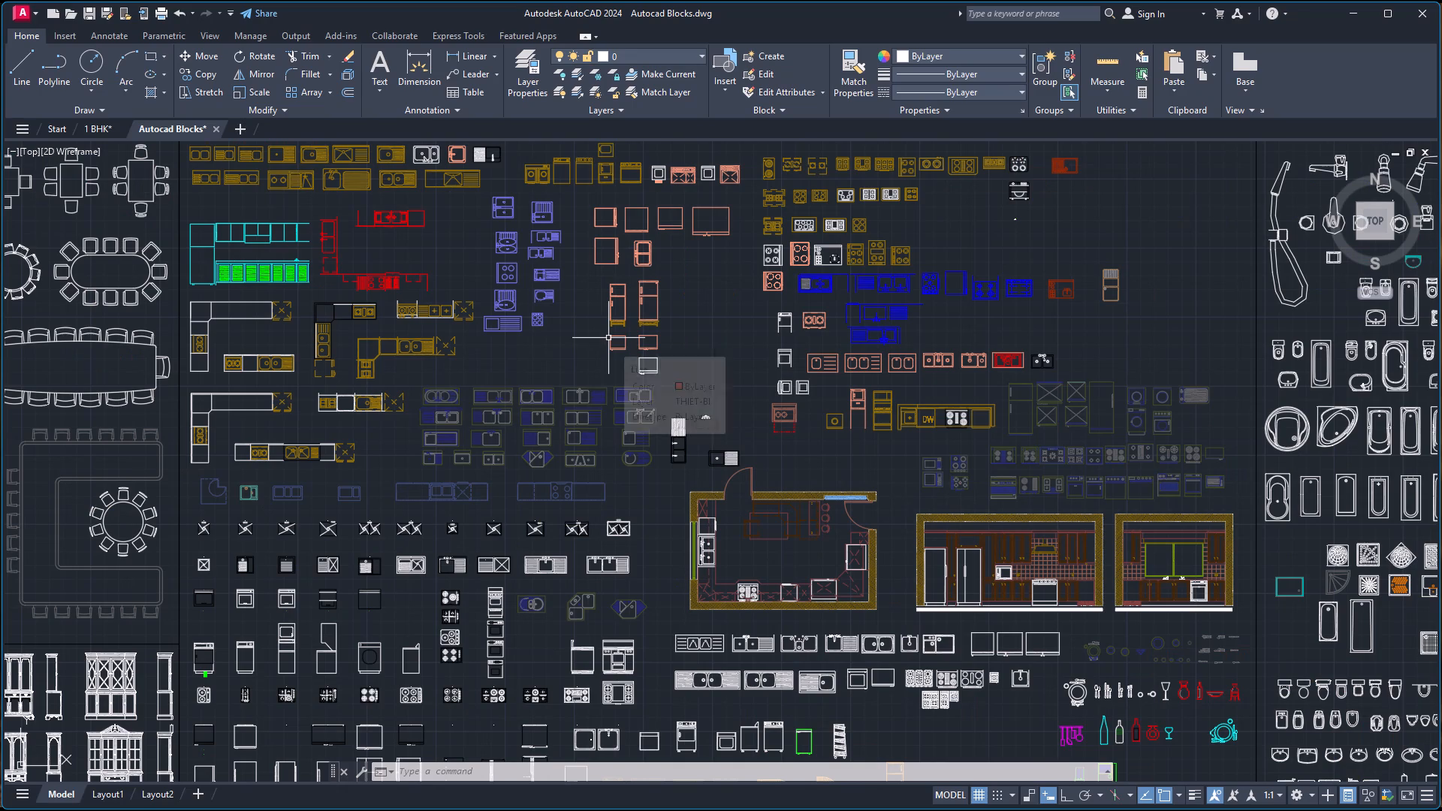
{"action": "scroll", "coordinate": [608, 338], "scroll_direction": "down", "scroll_amount": 1}
{"action": "scroll", "coordinate": [745, 252], "scroll_direction": "up", "scroll_amount": 2}
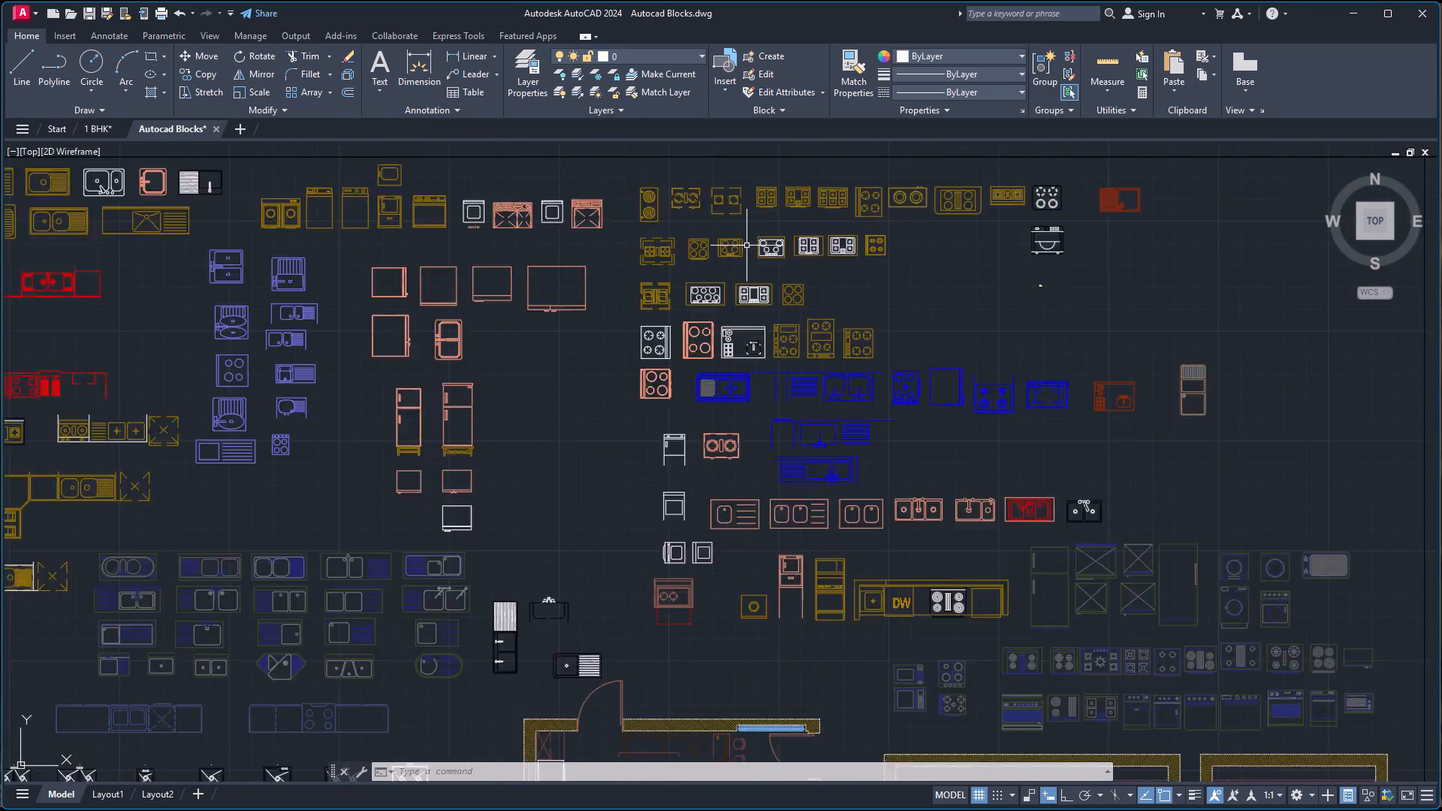
{"action": "scroll", "coordinate": [746, 243], "scroll_direction": "up", "scroll_amount": 1}
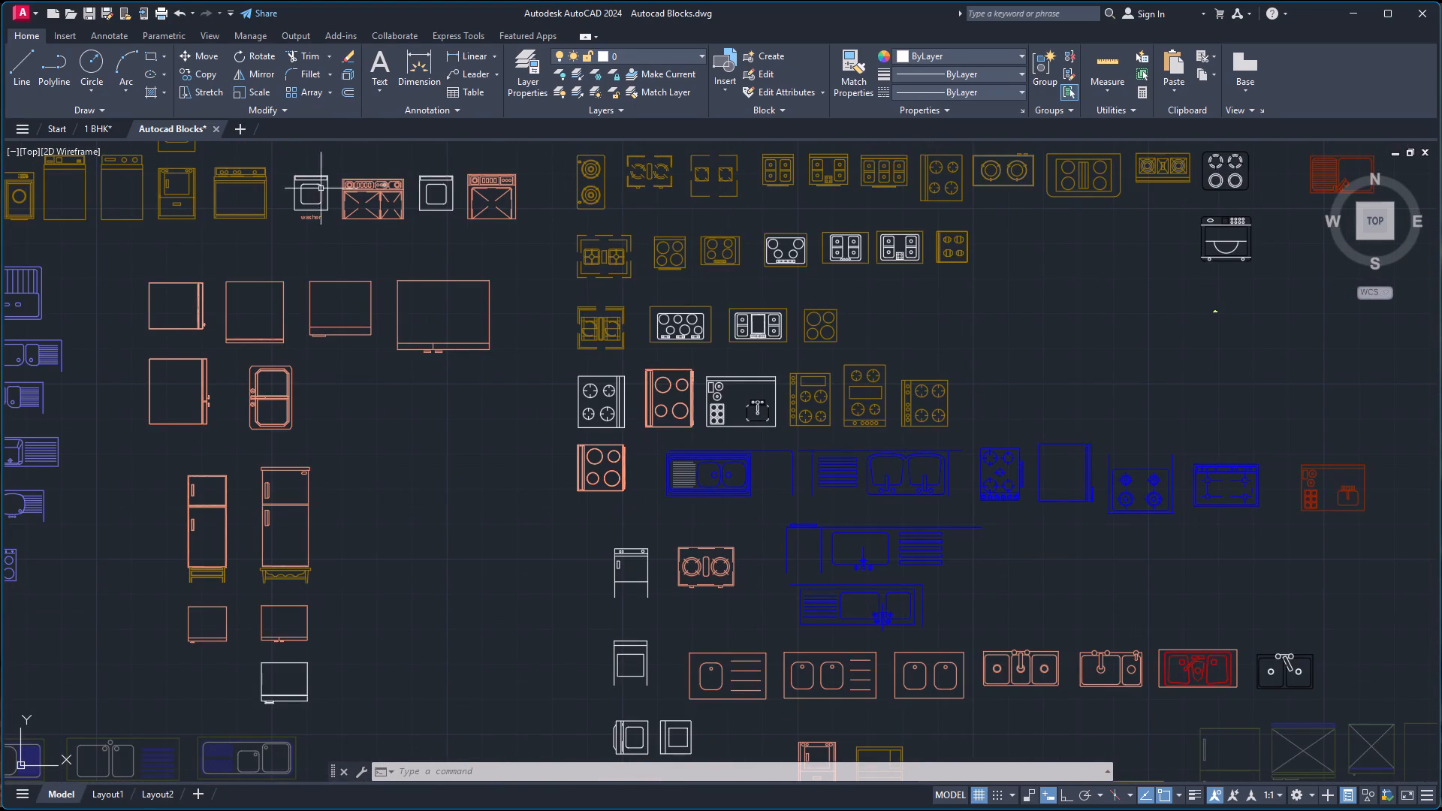
{"action": "scroll", "coordinate": [296, 193], "scroll_direction": "down", "scroll_amount": 2}
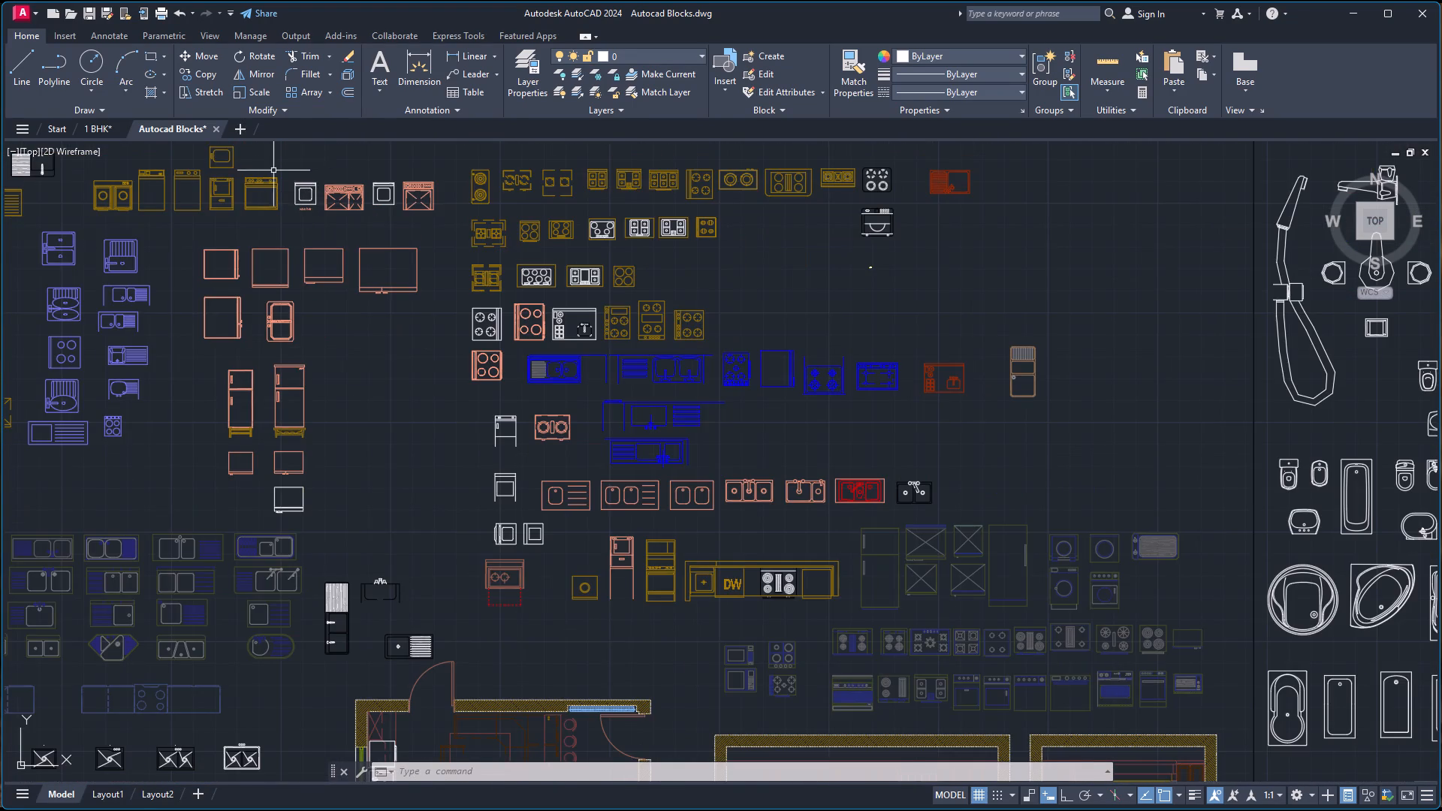
{"action": "scroll", "coordinate": [216, 173], "scroll_direction": "down", "scroll_amount": 1}
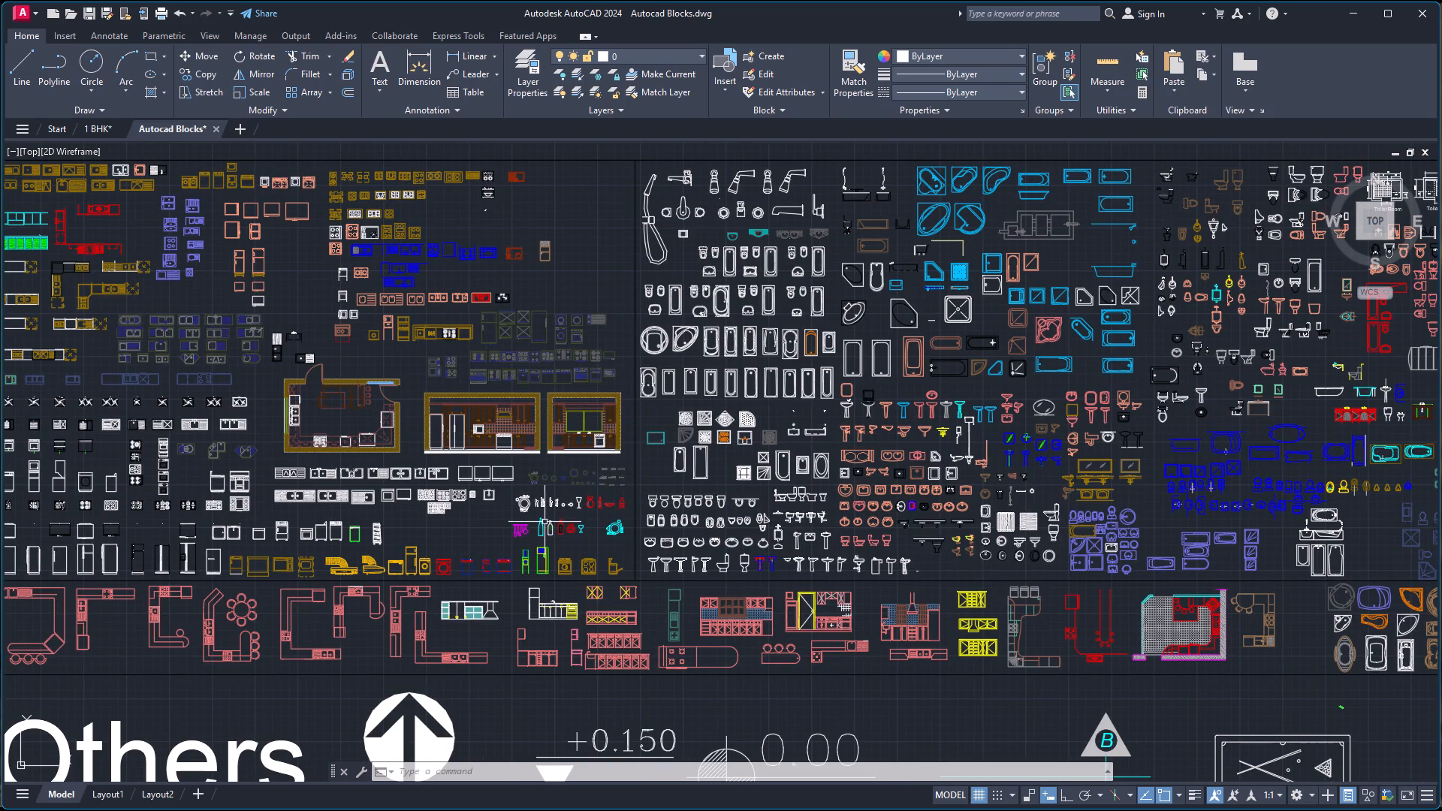
{"action": "scroll", "coordinate": [336, 568], "scroll_direction": "up", "scroll_amount": 2}
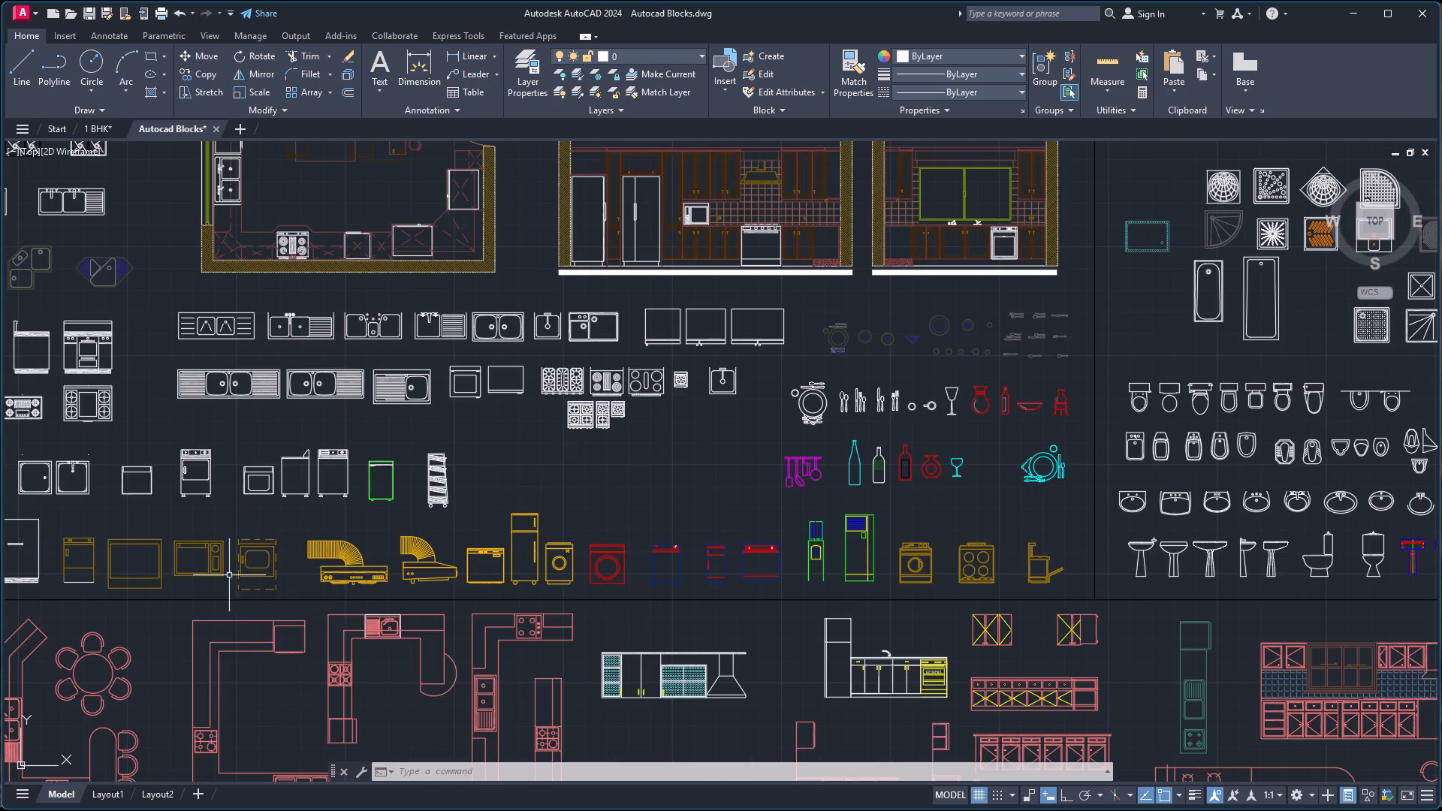
{"action": "scroll", "coordinate": [174, 580], "scroll_direction": "down", "scroll_amount": 2}
{"action": "scroll", "coordinate": [113, 580], "scroll_direction": "down", "scroll_amount": 1}
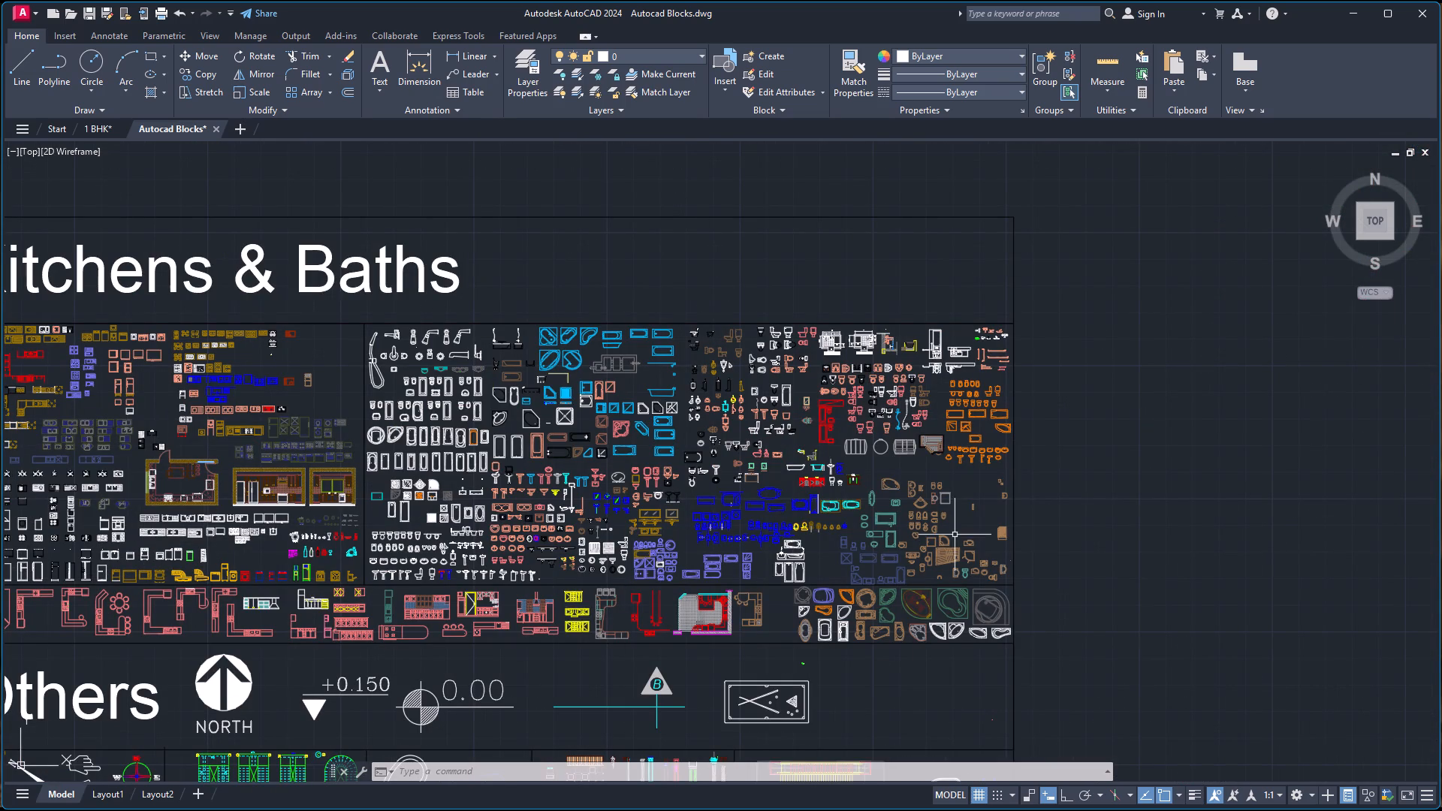
Examine the bathroom blocks in the Kitchens & Baths category, including the toilets, bathtubs, washbasins and Toilet Room plans.
{"action": "scroll", "coordinate": [955, 534], "scroll_direction": "up", "scroll_amount": 1}
{"action": "scroll", "coordinate": [1035, 318], "scroll_direction": "up", "scroll_amount": 2}
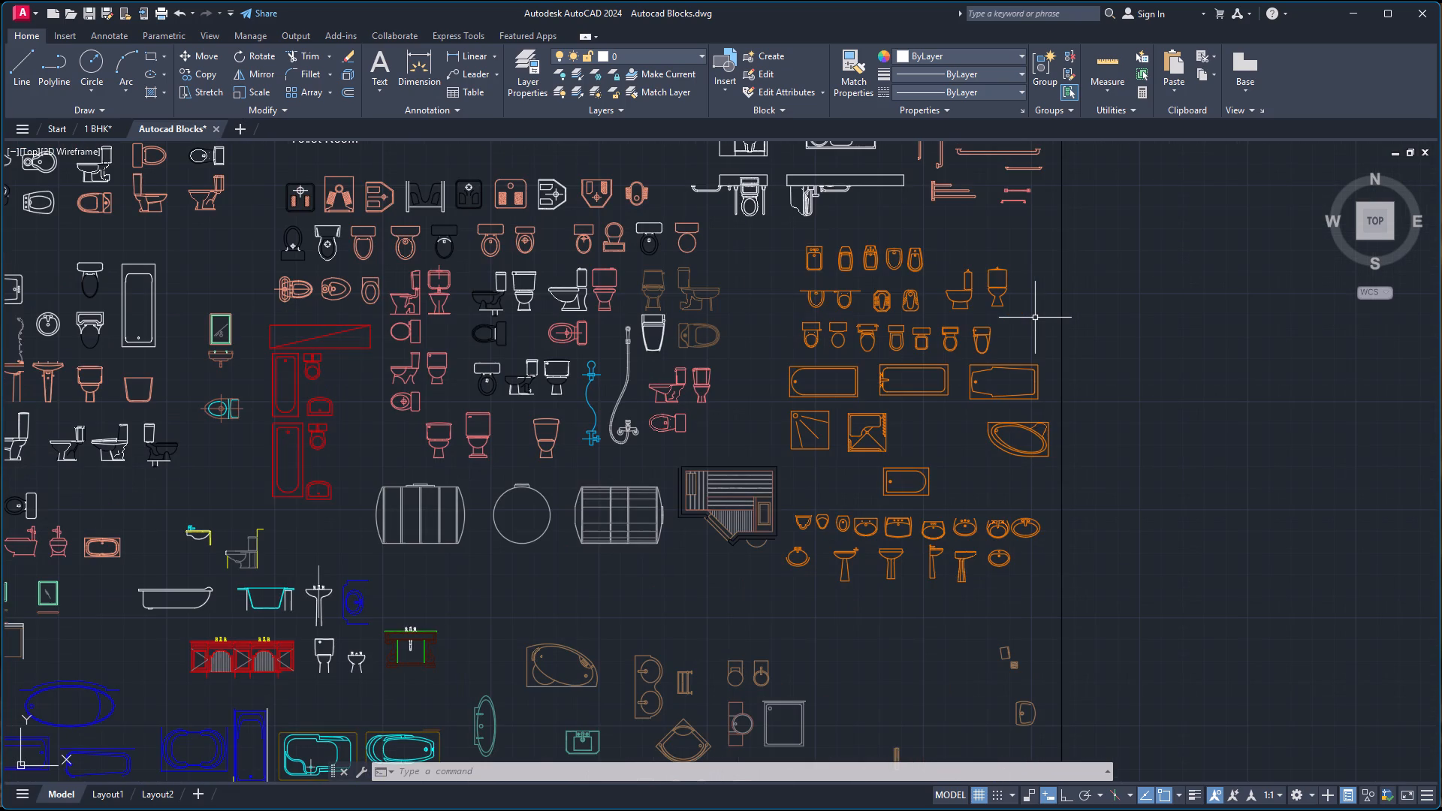
{"action": "scroll", "coordinate": [588, 321], "scroll_direction": "down", "scroll_amount": 1}
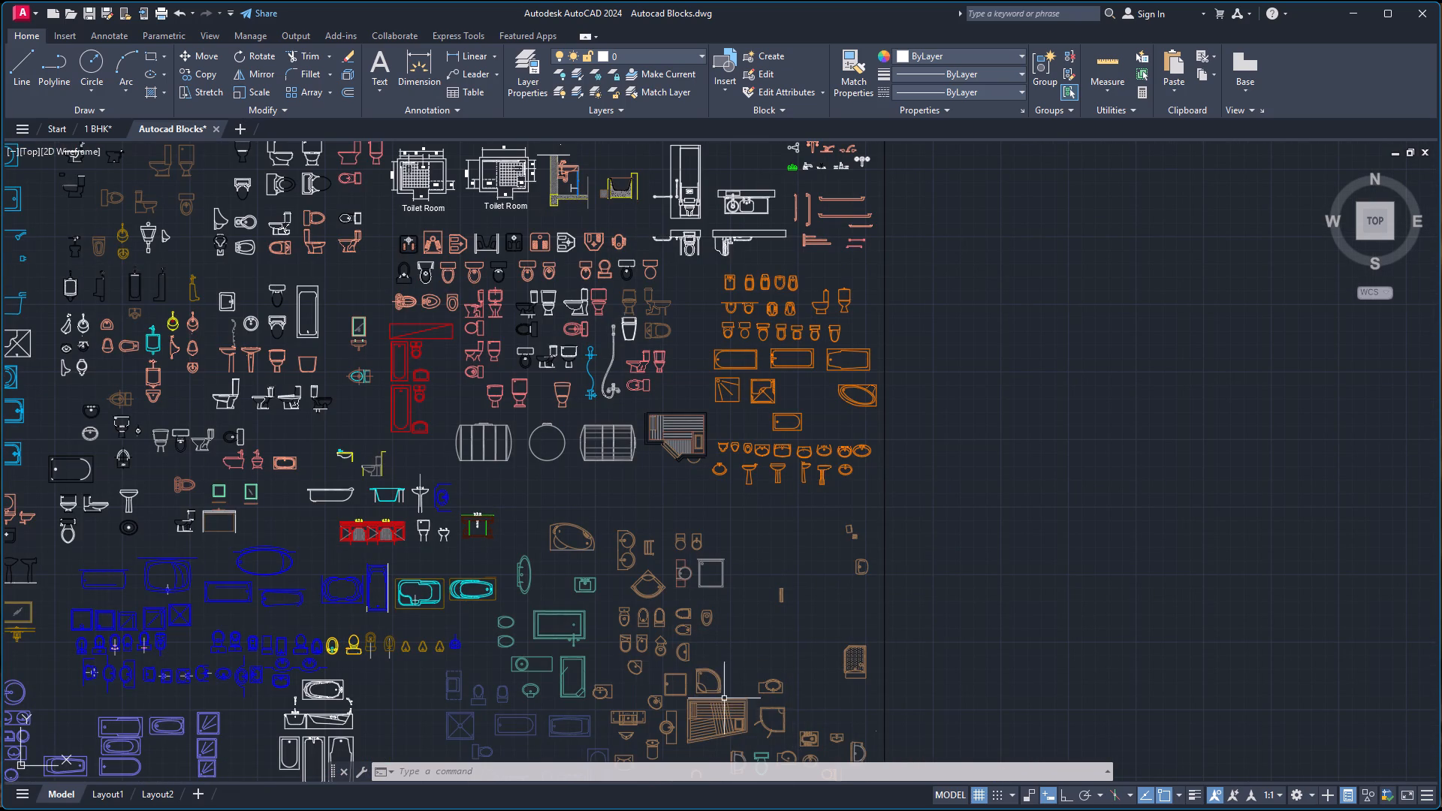
{"action": "scroll", "coordinate": [641, 606], "scroll_direction": "down", "scroll_amount": 2}
{"action": "scroll", "coordinate": [590, 404], "scroll_direction": "up", "scroll_amount": 3}
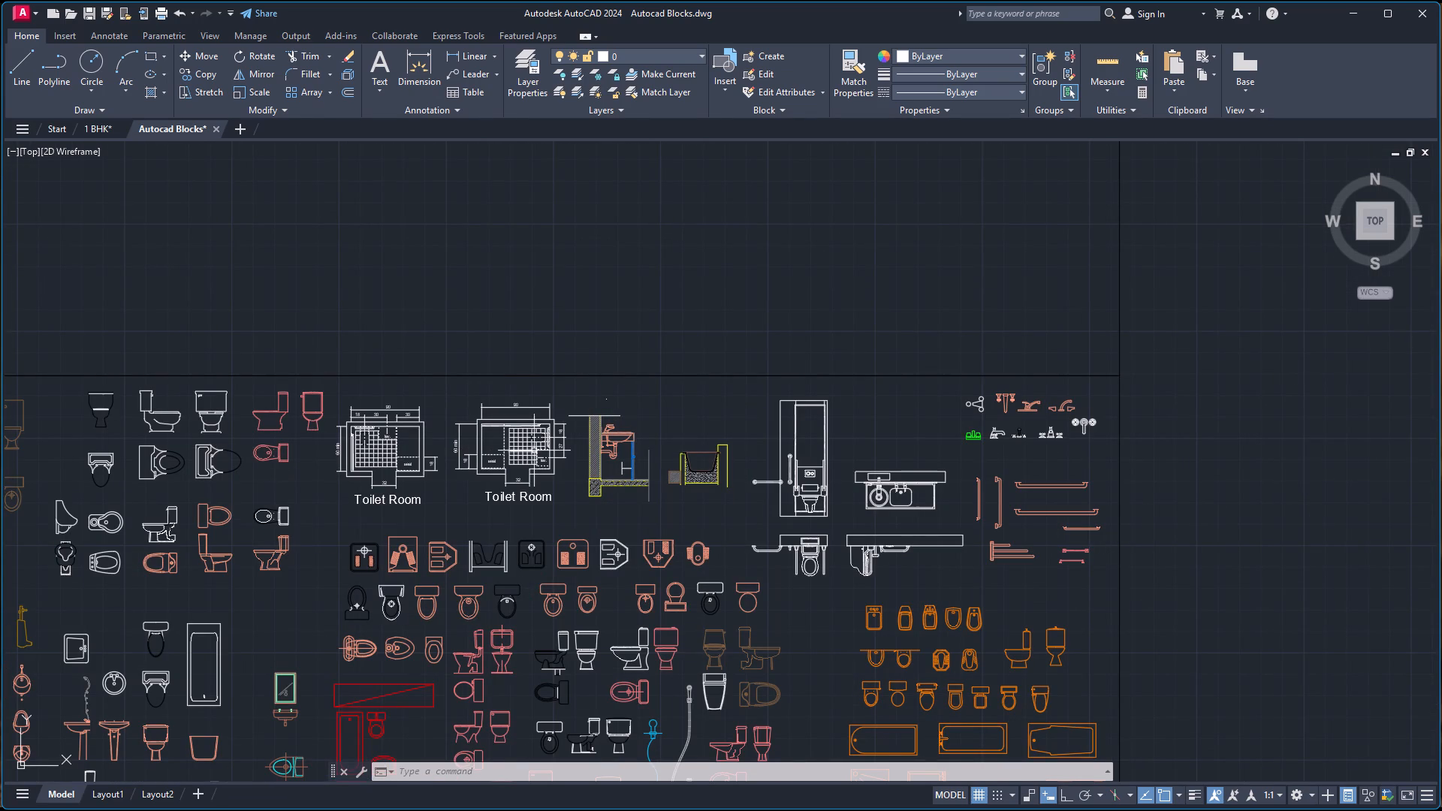
{"action": "scroll", "coordinate": [529, 455], "scroll_direction": "down", "scroll_amount": 1}
{"action": "scroll", "coordinate": [325, 479], "scroll_direction": "up", "scroll_amount": 2}
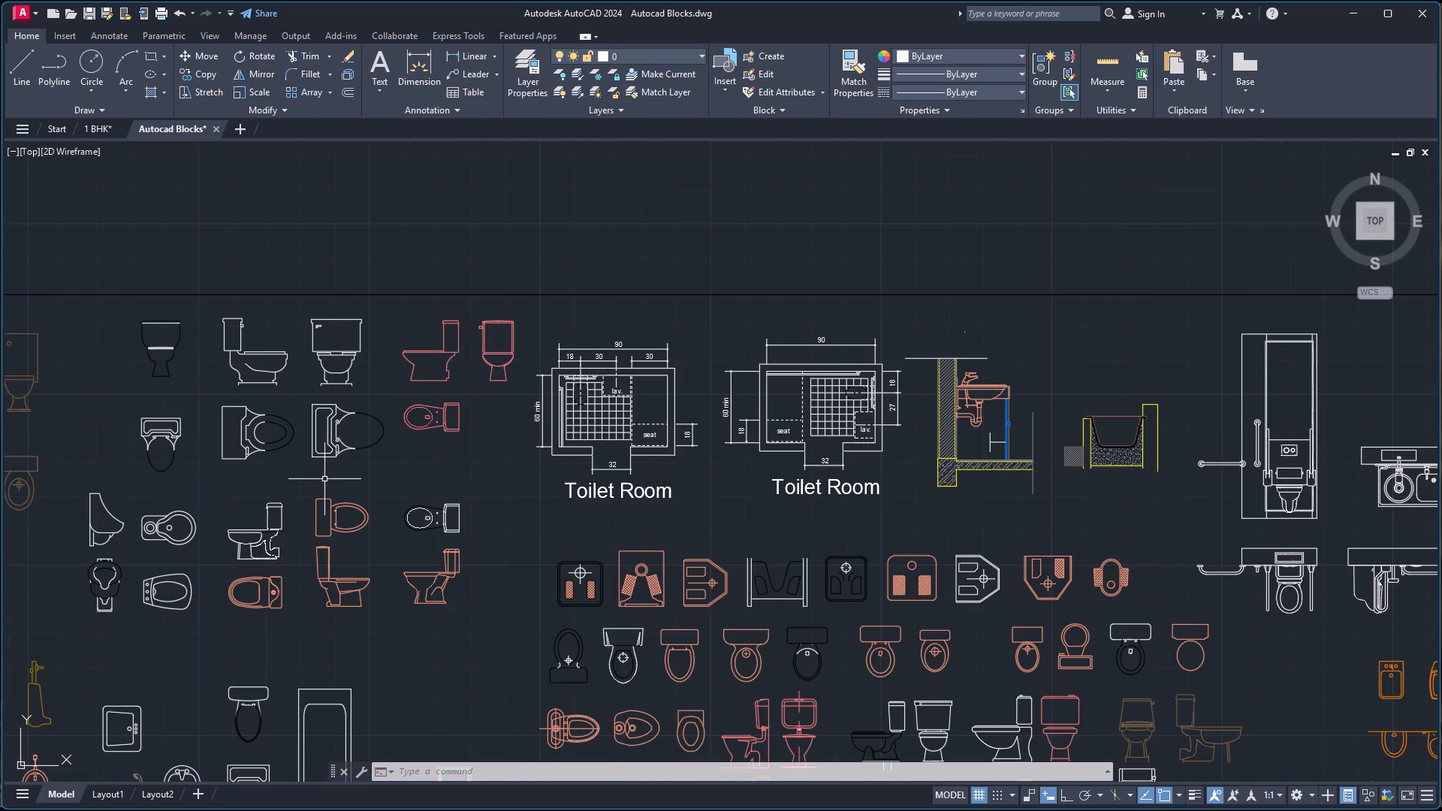
{"action": "scroll", "coordinate": [324, 479], "scroll_direction": "down", "scroll_amount": 3}
{"action": "scroll", "coordinate": [192, 573], "scroll_direction": "up", "scroll_amount": 2}
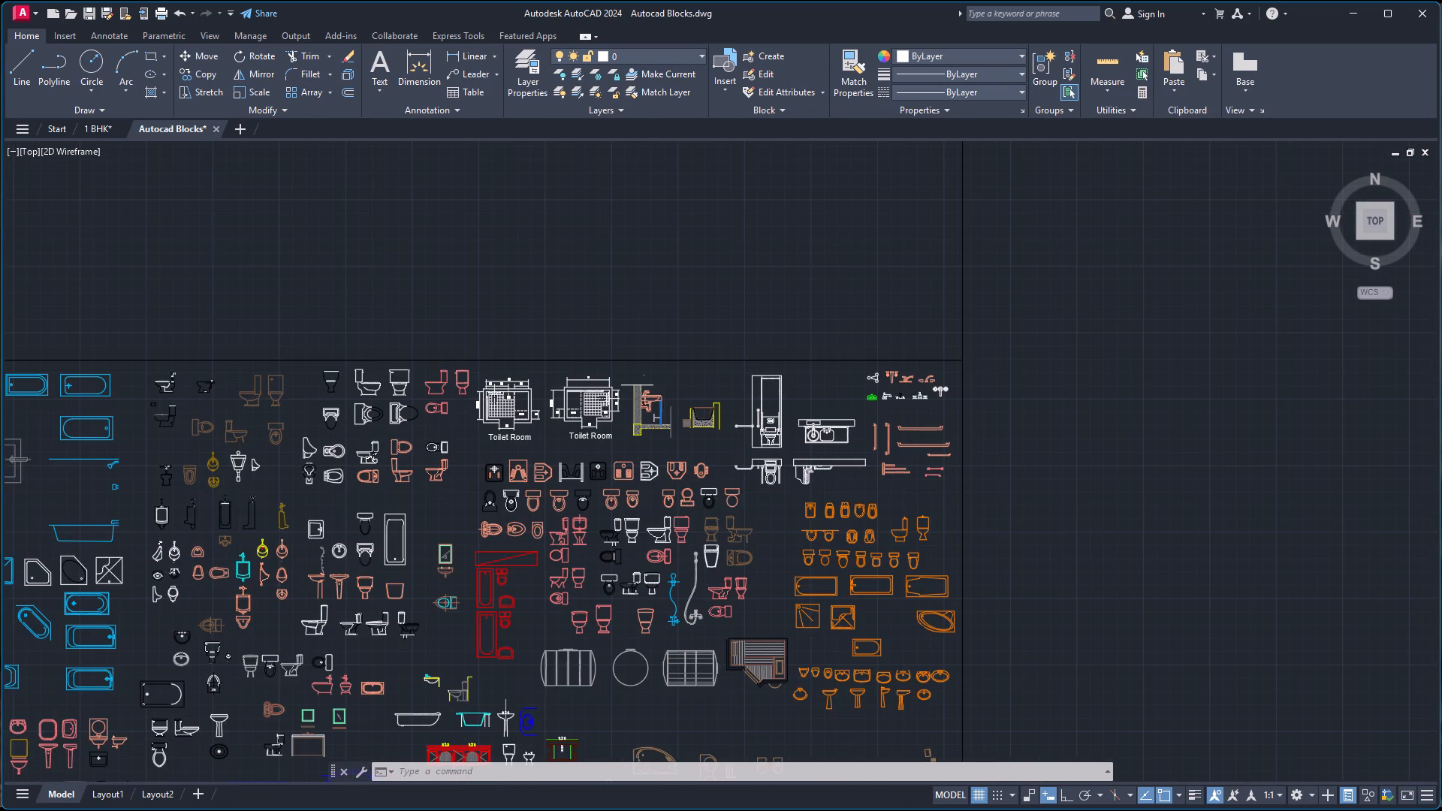
Look over the central furniture blocks and the Doors, Windows, & Curtains category of the block library.
{"action": "scroll", "coordinate": [167, 593], "scroll_direction": "down", "scroll_amount": 5}
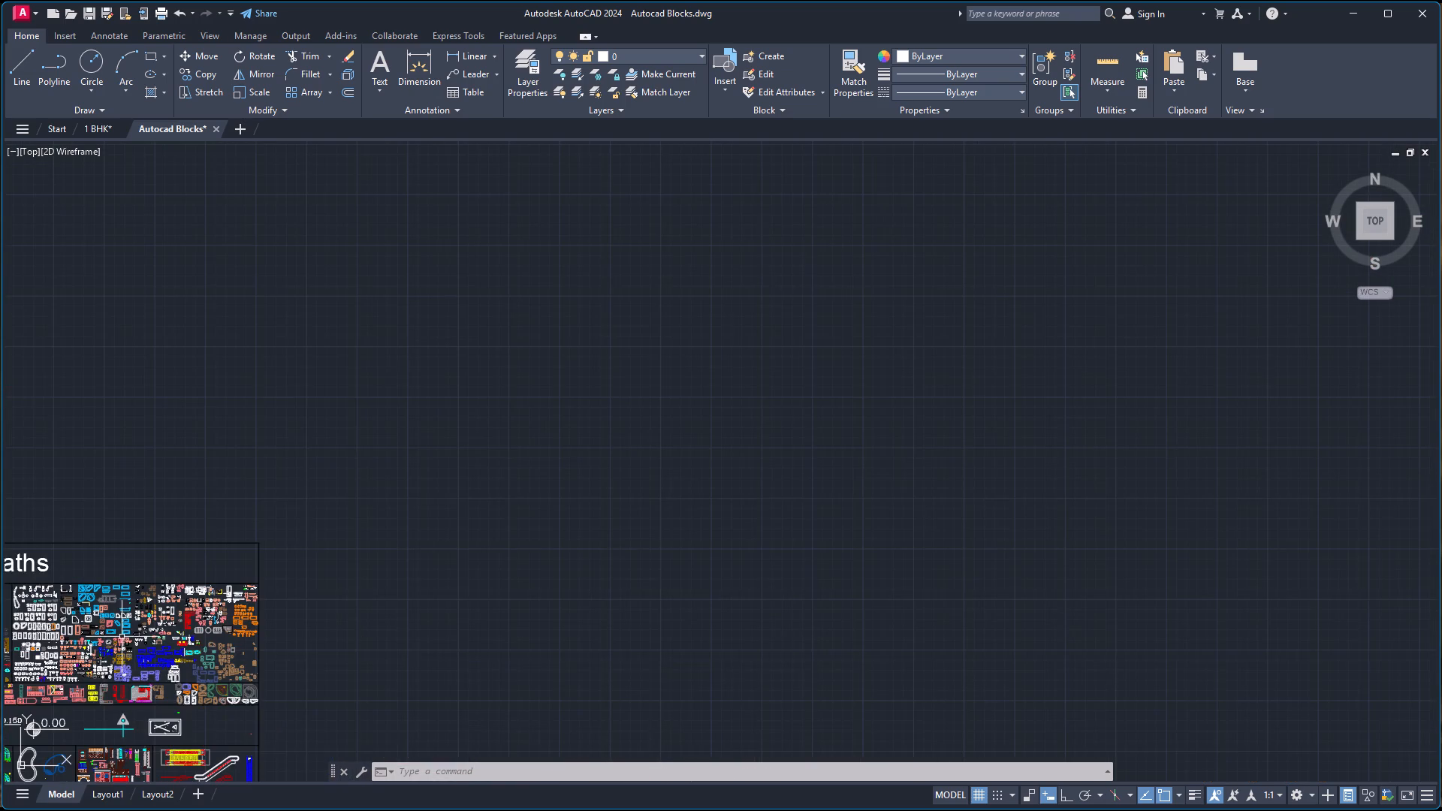
{"action": "scroll", "coordinate": [112, 716], "scroll_direction": "down", "scroll_amount": 5}
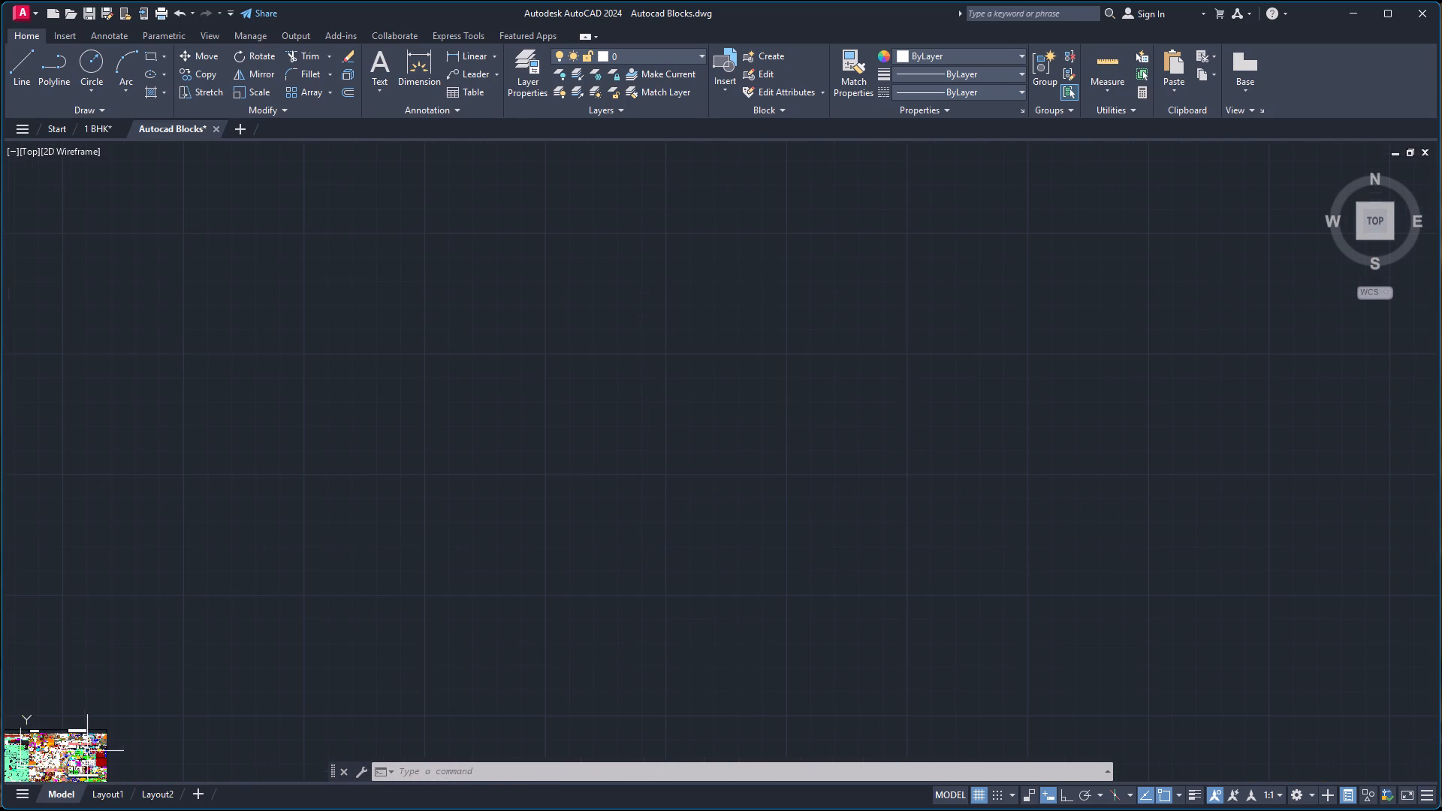
{"action": "scroll", "coordinate": [37, 774], "scroll_direction": "up", "scroll_amount": 8}
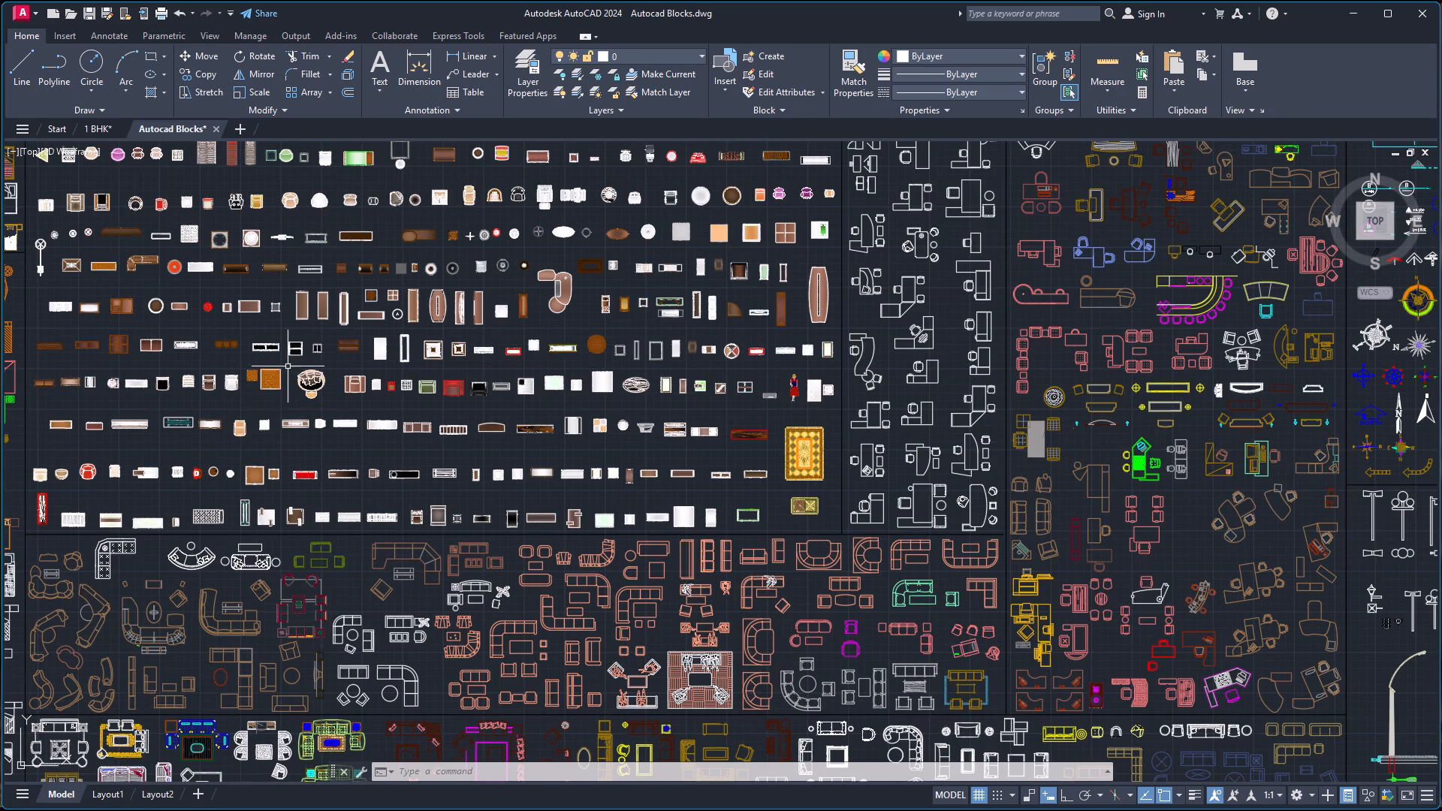
{"action": "scroll", "coordinate": [288, 363], "scroll_direction": "down", "scroll_amount": 3}
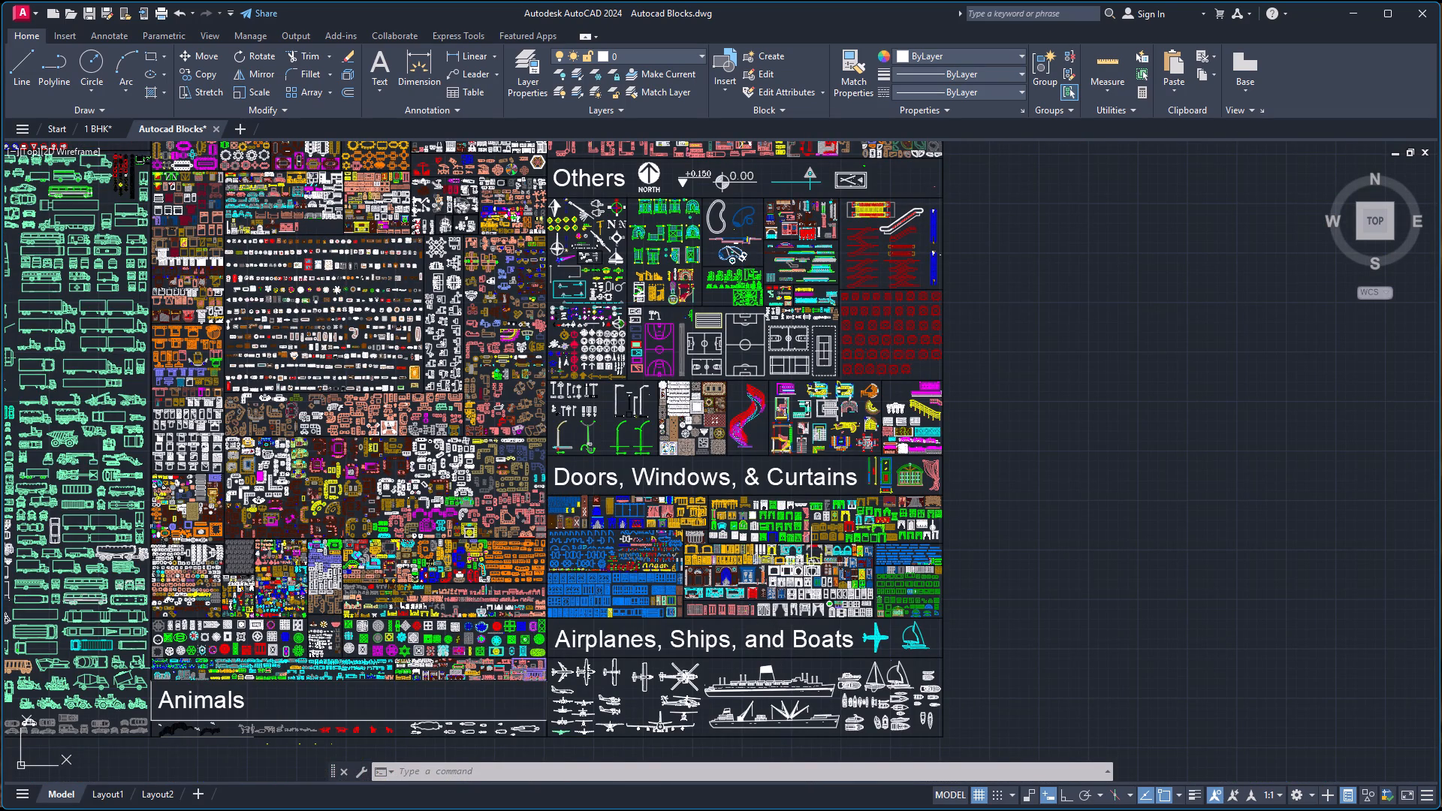
{"action": "scroll", "coordinate": [811, 563], "scroll_direction": "up", "scroll_amount": 3}
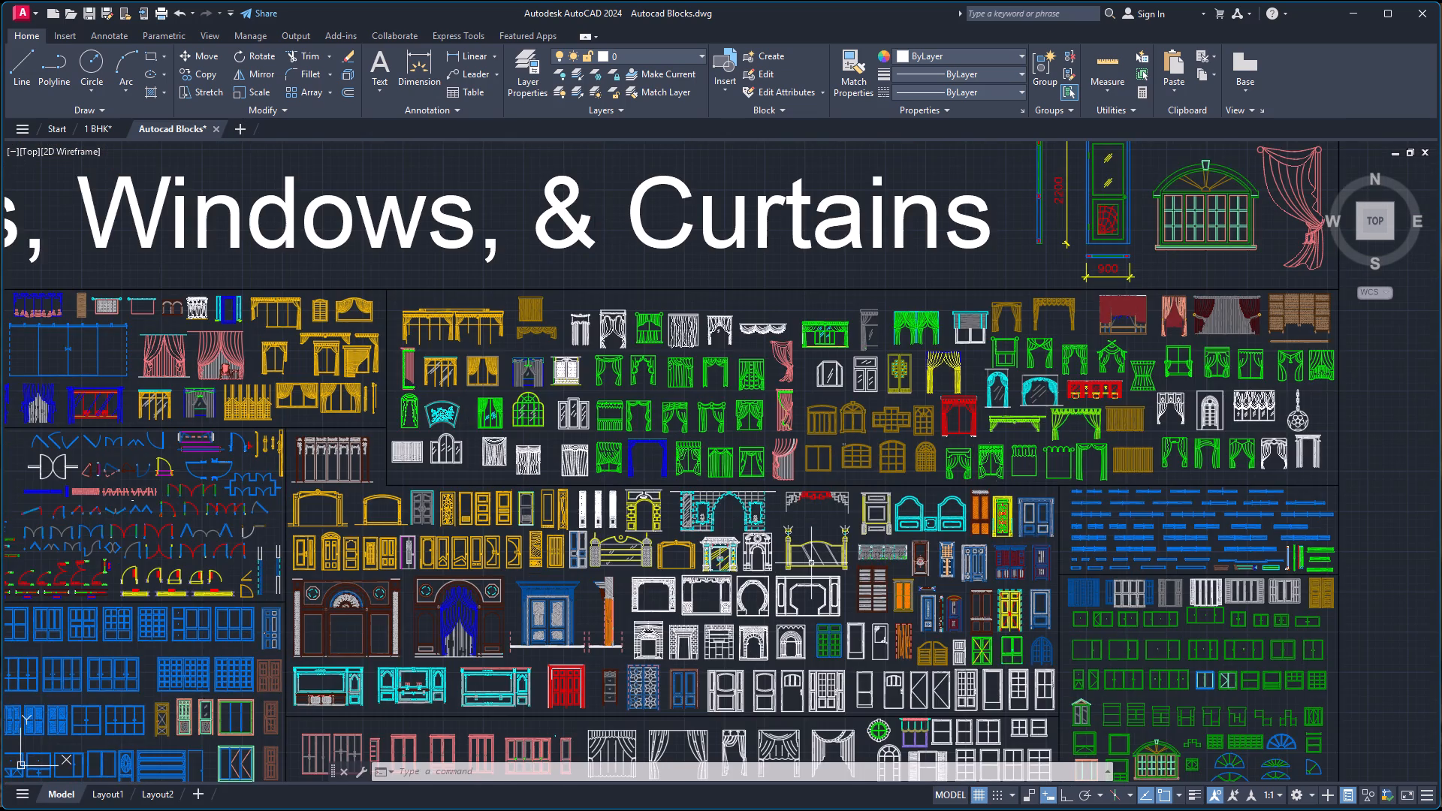
{"action": "scroll", "coordinate": [811, 563], "scroll_direction": "down", "scroll_amount": 3}
{"action": "scroll", "coordinate": [746, 360], "scroll_direction": "up", "scroll_amount": 2}
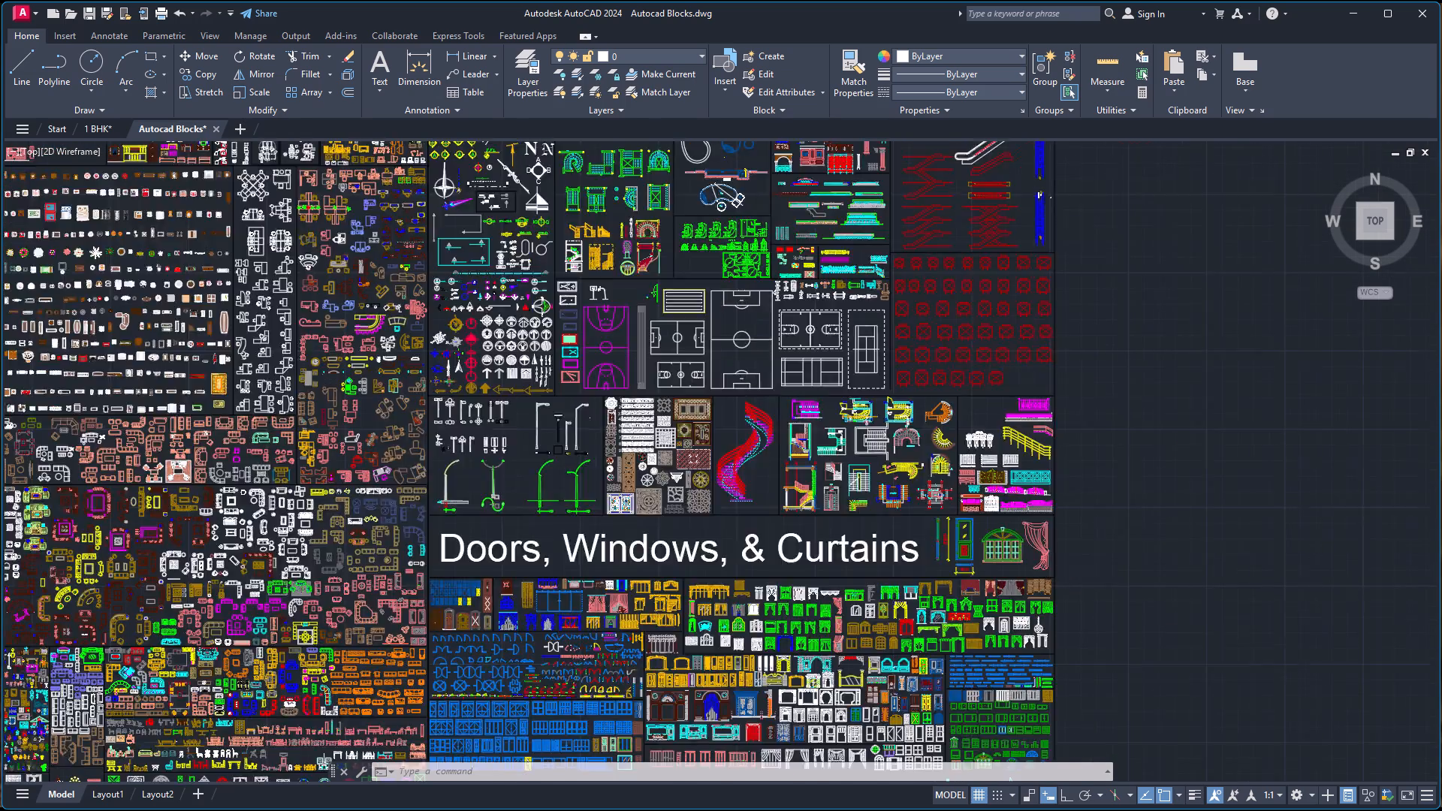
{"action": "scroll", "coordinate": [746, 360], "scroll_direction": "down", "scroll_amount": 2}
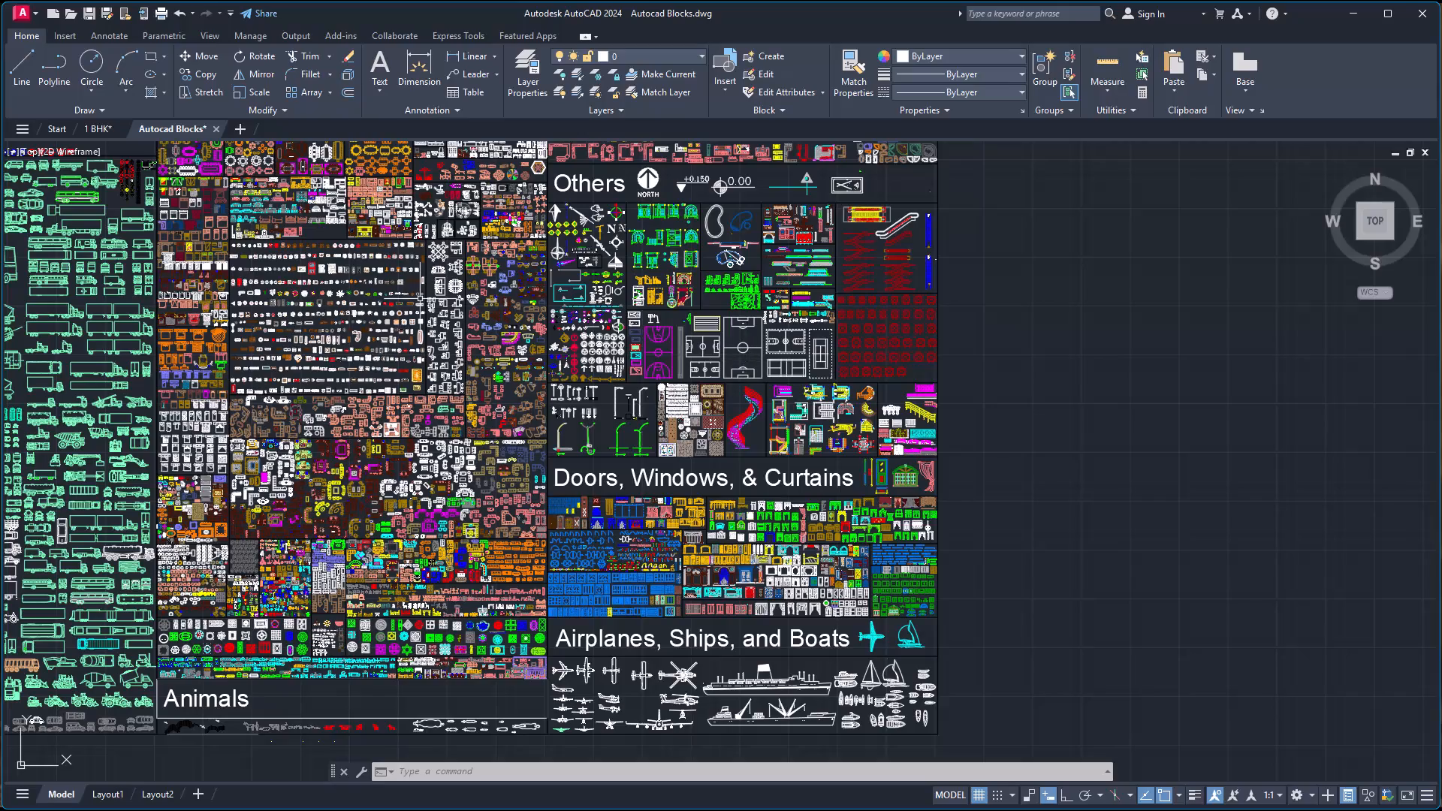
Examine the bed, sofa, seating and desk blocks in the lower part of the Furniture category.
{"action": "scroll", "coordinate": [275, 292], "scroll_direction": "up", "scroll_amount": 2}
{"action": "scroll", "coordinate": [75, 351], "scroll_direction": "down", "scroll_amount": 1}
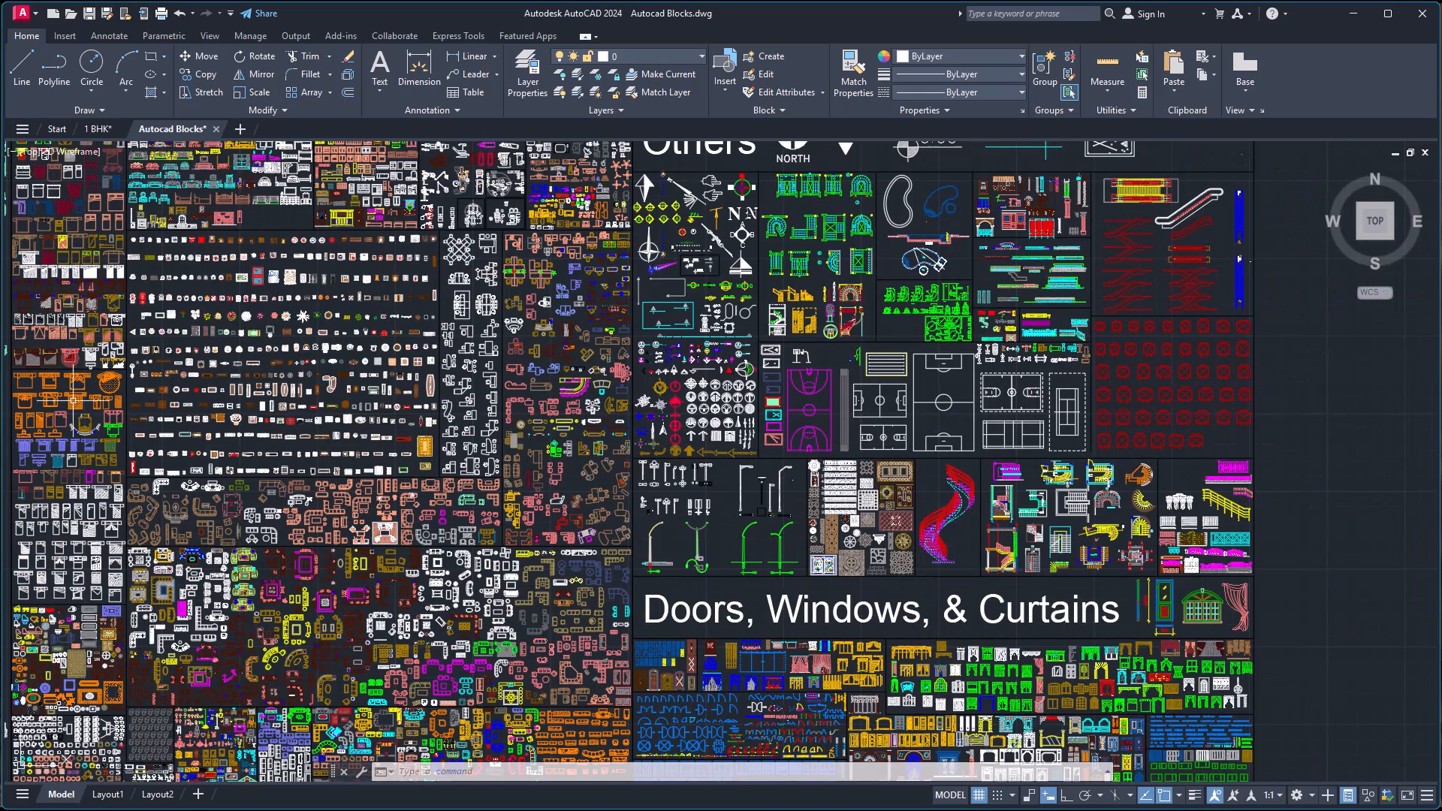
{"action": "scroll", "coordinate": [56, 724], "scroll_direction": "down", "scroll_amount": 1}
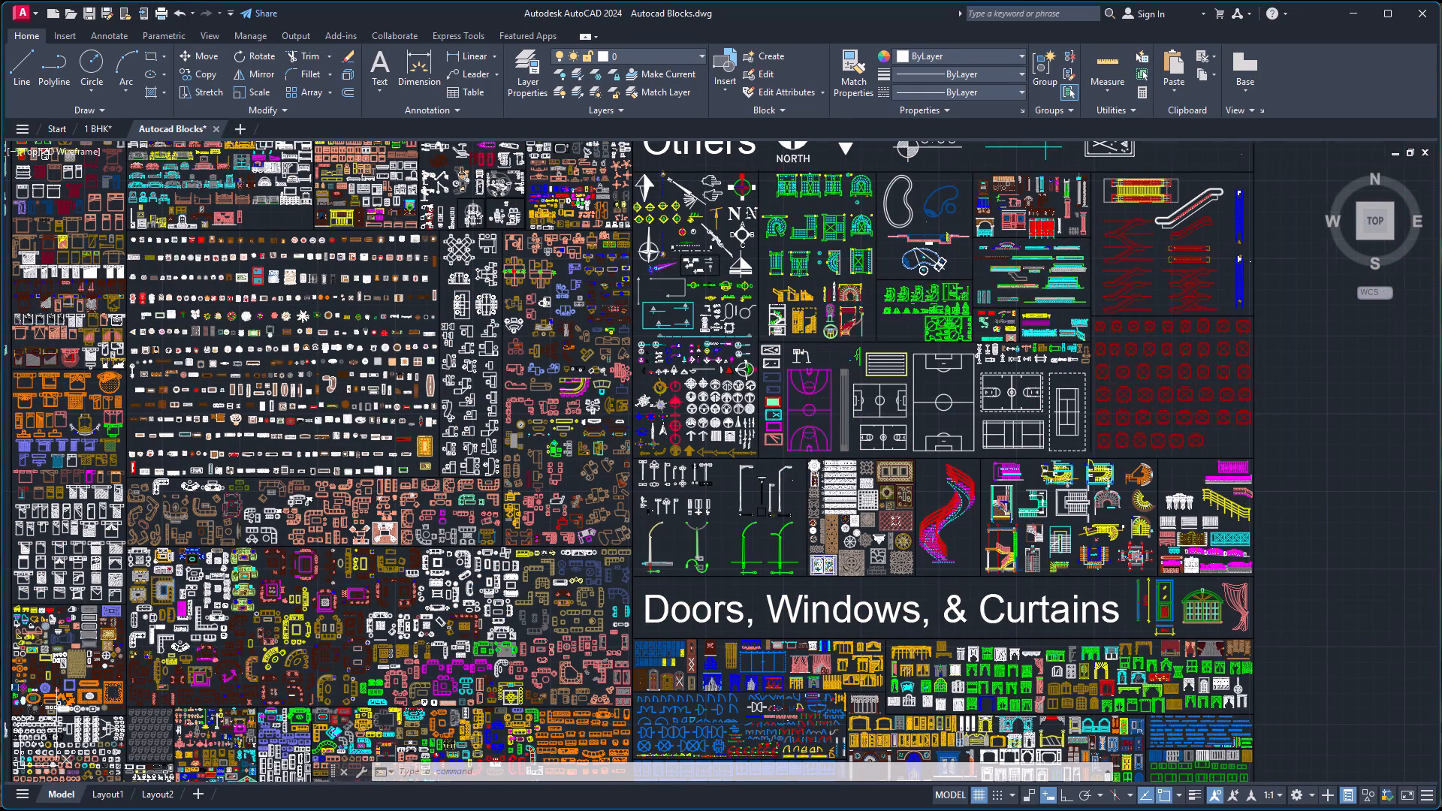
{"action": "scroll", "coordinate": [41, 753], "scroll_direction": "up", "scroll_amount": 4}
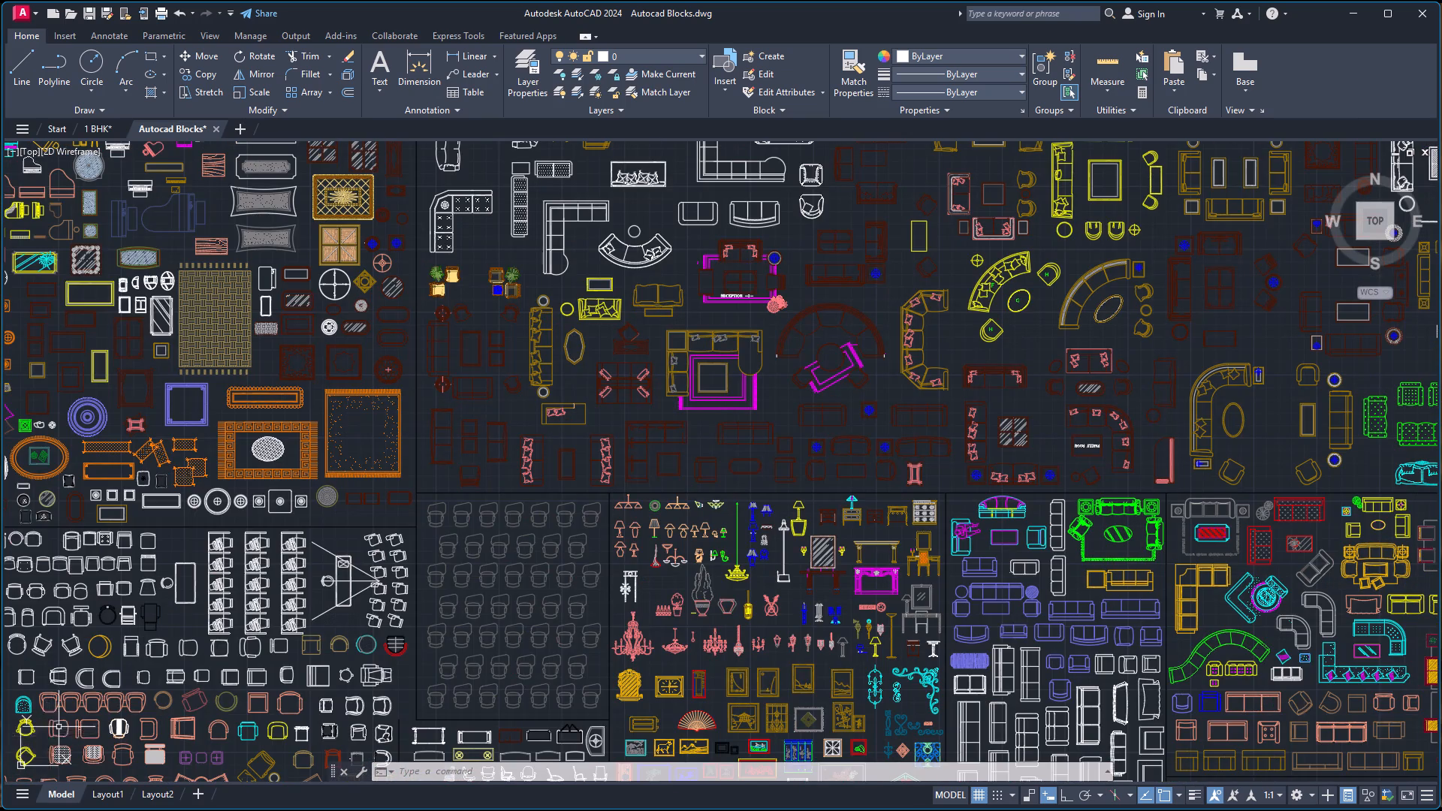
{"action": "scroll", "coordinate": [60, 725], "scroll_direction": "up", "scroll_amount": 1}
{"action": "scroll", "coordinate": [118, 687], "scroll_direction": "down", "scroll_amount": 3}
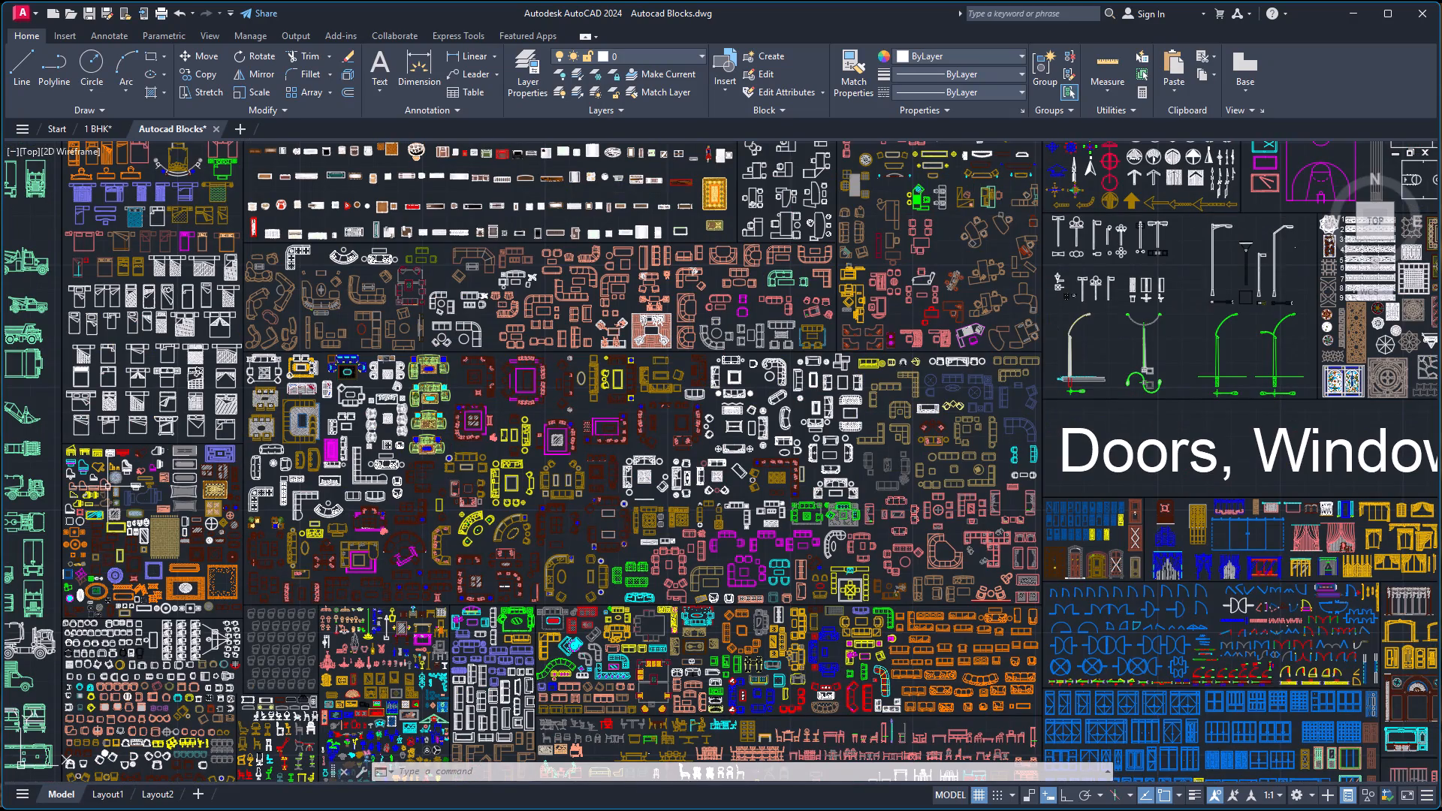
{"action": "scroll", "coordinate": [137, 242], "scroll_direction": "down", "scroll_amount": 3}
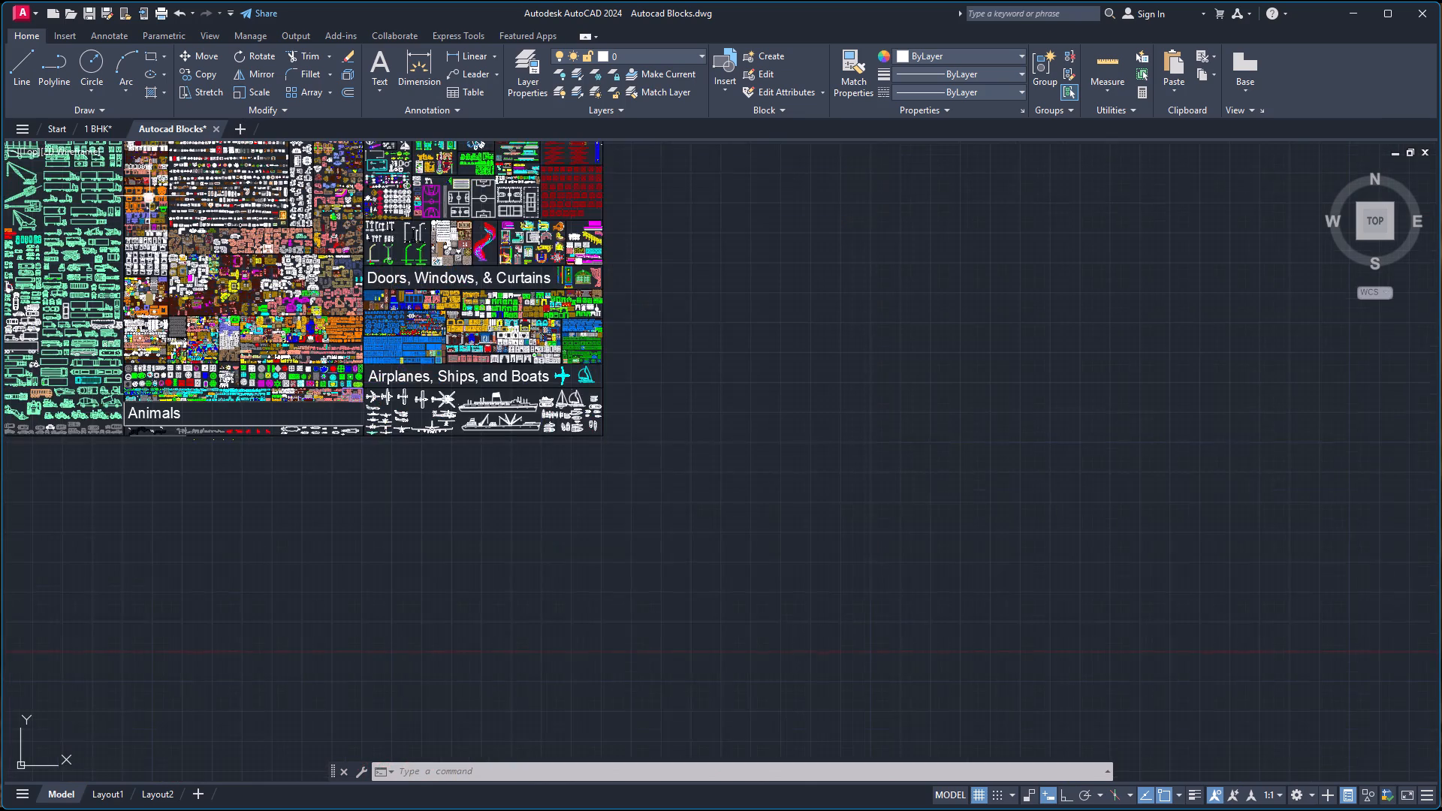
{"action": "scroll", "coordinate": [143, 180], "scroll_direction": "up", "scroll_amount": 3}
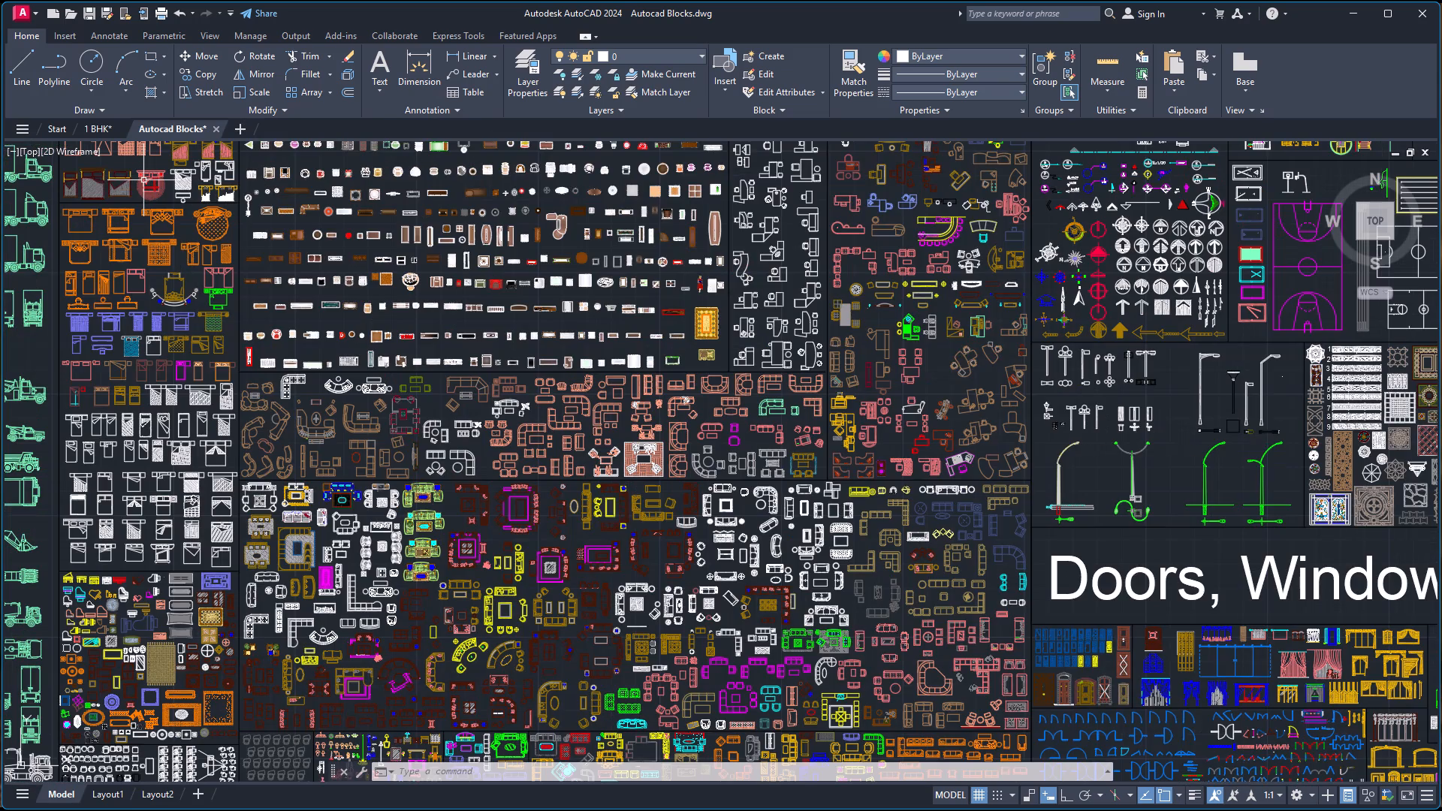
{"action": "scroll", "coordinate": [143, 180], "scroll_direction": "up", "scroll_amount": 1}
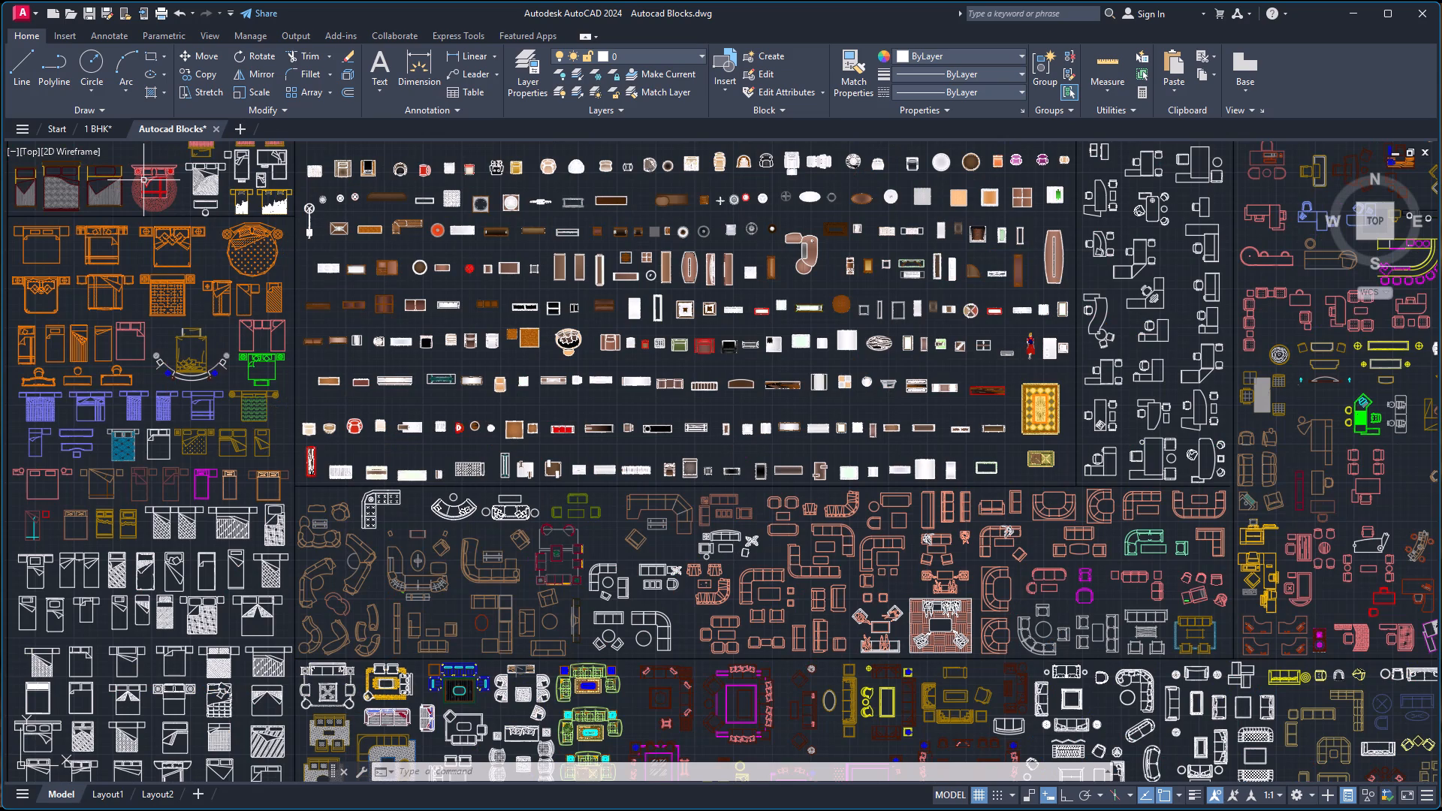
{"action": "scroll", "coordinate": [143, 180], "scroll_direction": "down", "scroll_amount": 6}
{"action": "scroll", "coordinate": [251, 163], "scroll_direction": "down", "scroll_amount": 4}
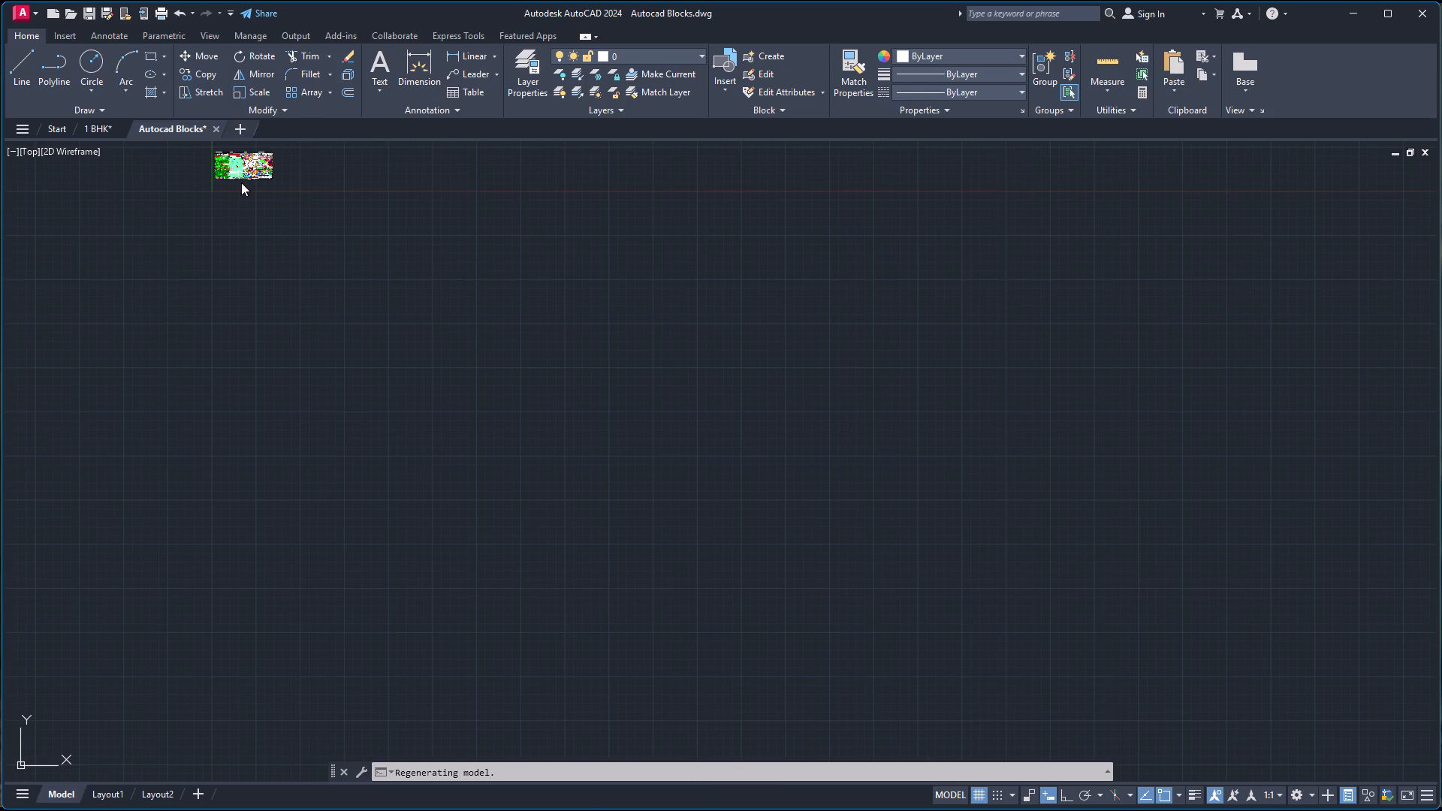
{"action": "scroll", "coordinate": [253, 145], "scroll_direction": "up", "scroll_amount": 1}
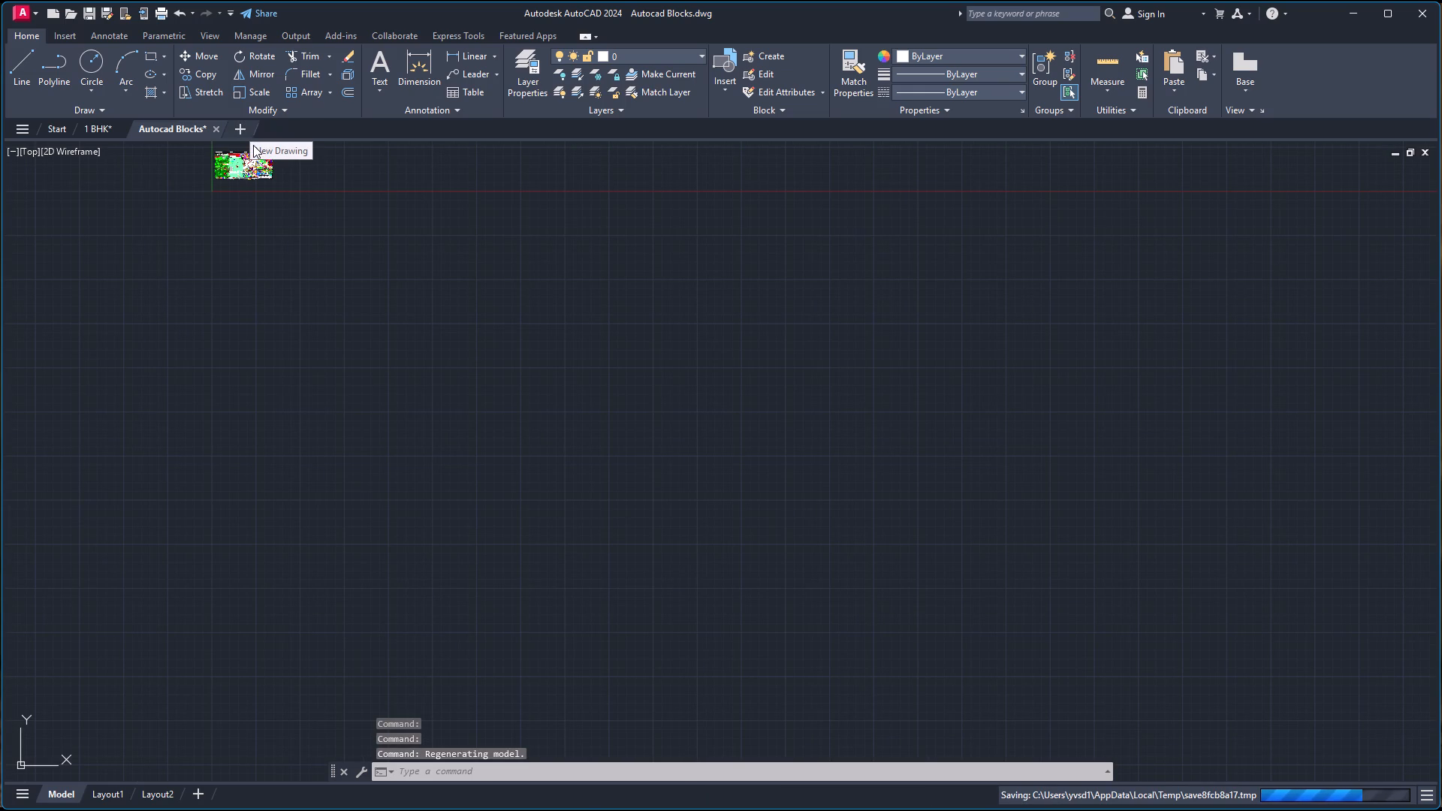
Examine the television, TV unit and electronics blocks in the Furniture category of the block library.
{"action": "left_click", "coordinate": [419, 184]}
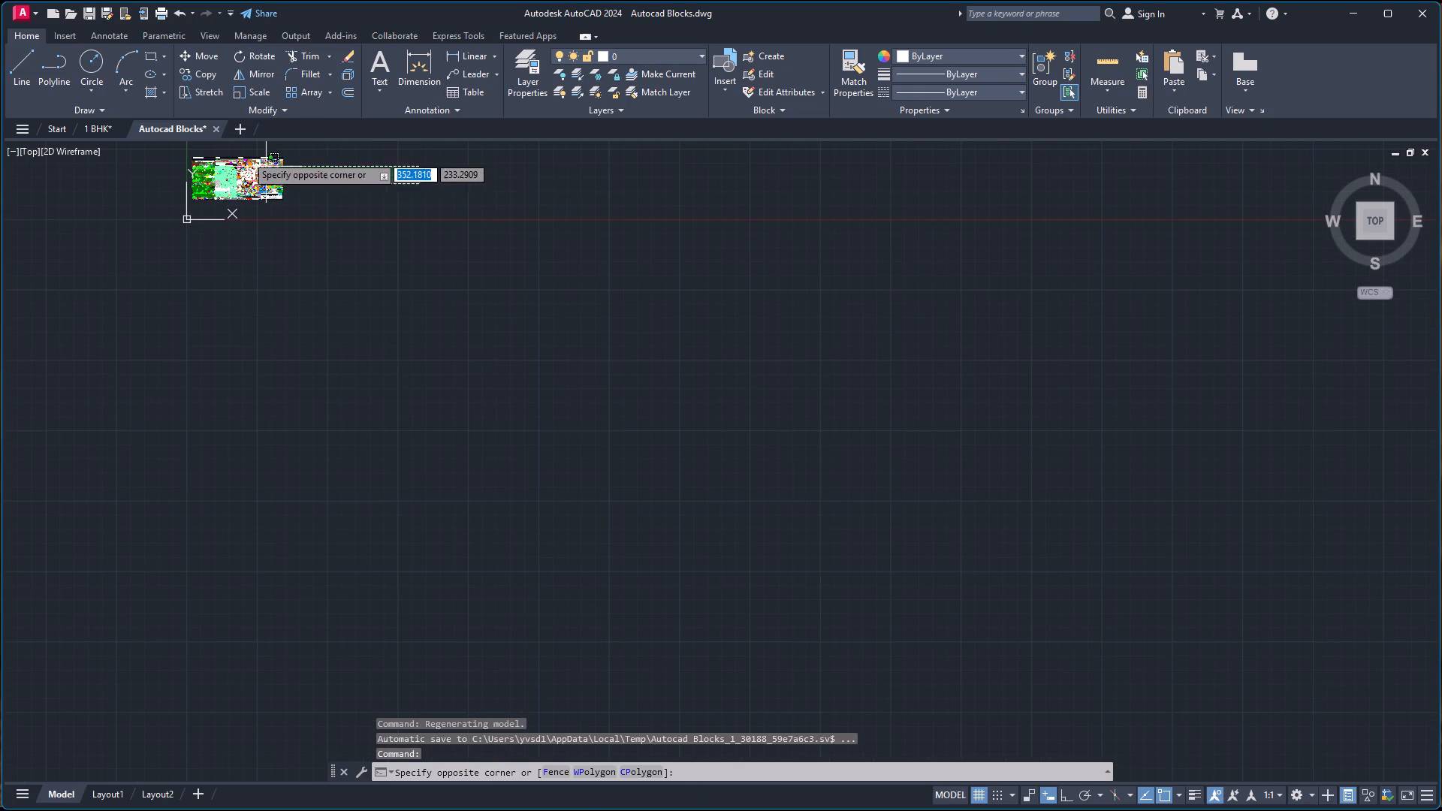
{"action": "left_click", "coordinate": [348, 189]}
{"action": "scroll", "coordinate": [247, 162], "scroll_direction": "up", "scroll_amount": 4}
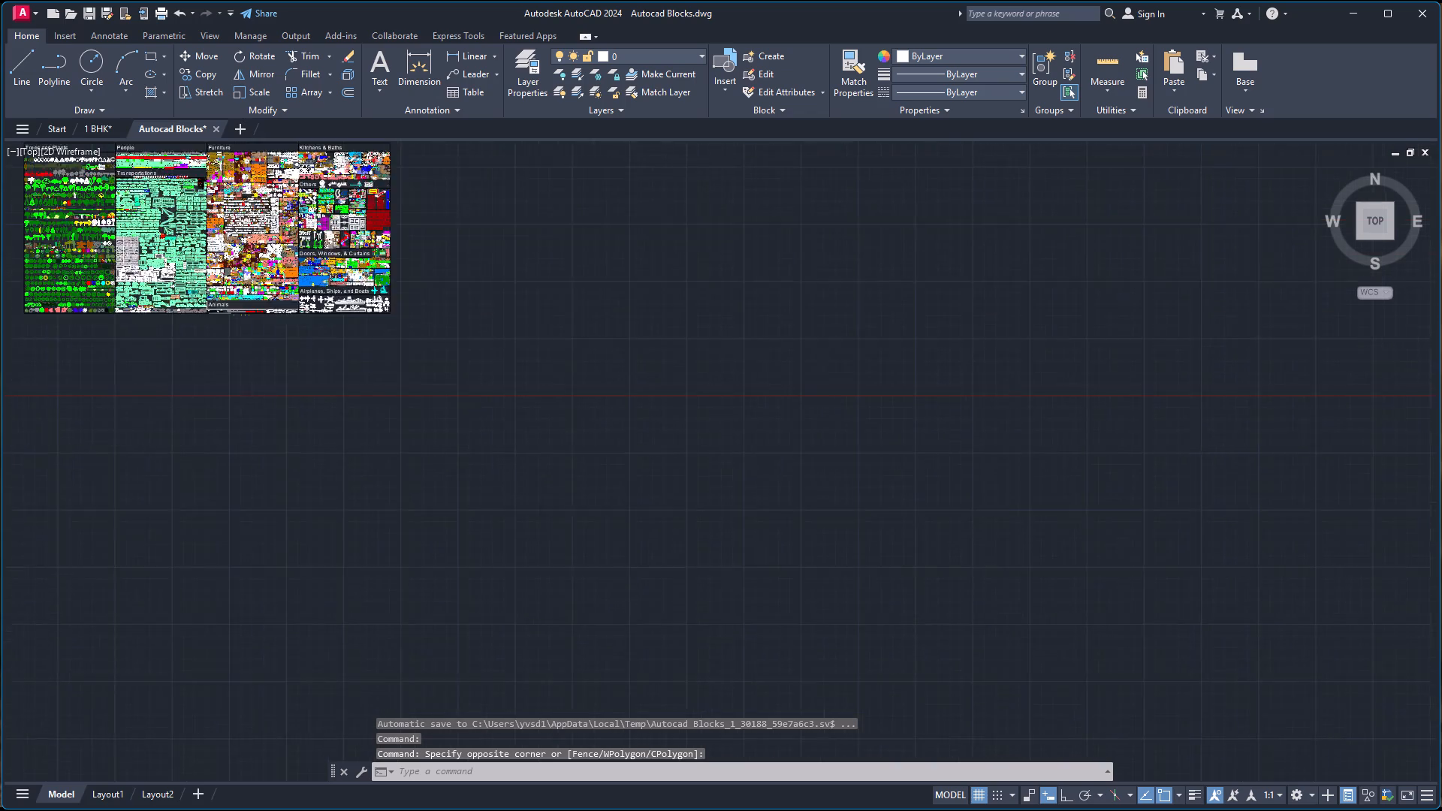
{"action": "scroll", "coordinate": [248, 152], "scroll_direction": "up", "scroll_amount": 4}
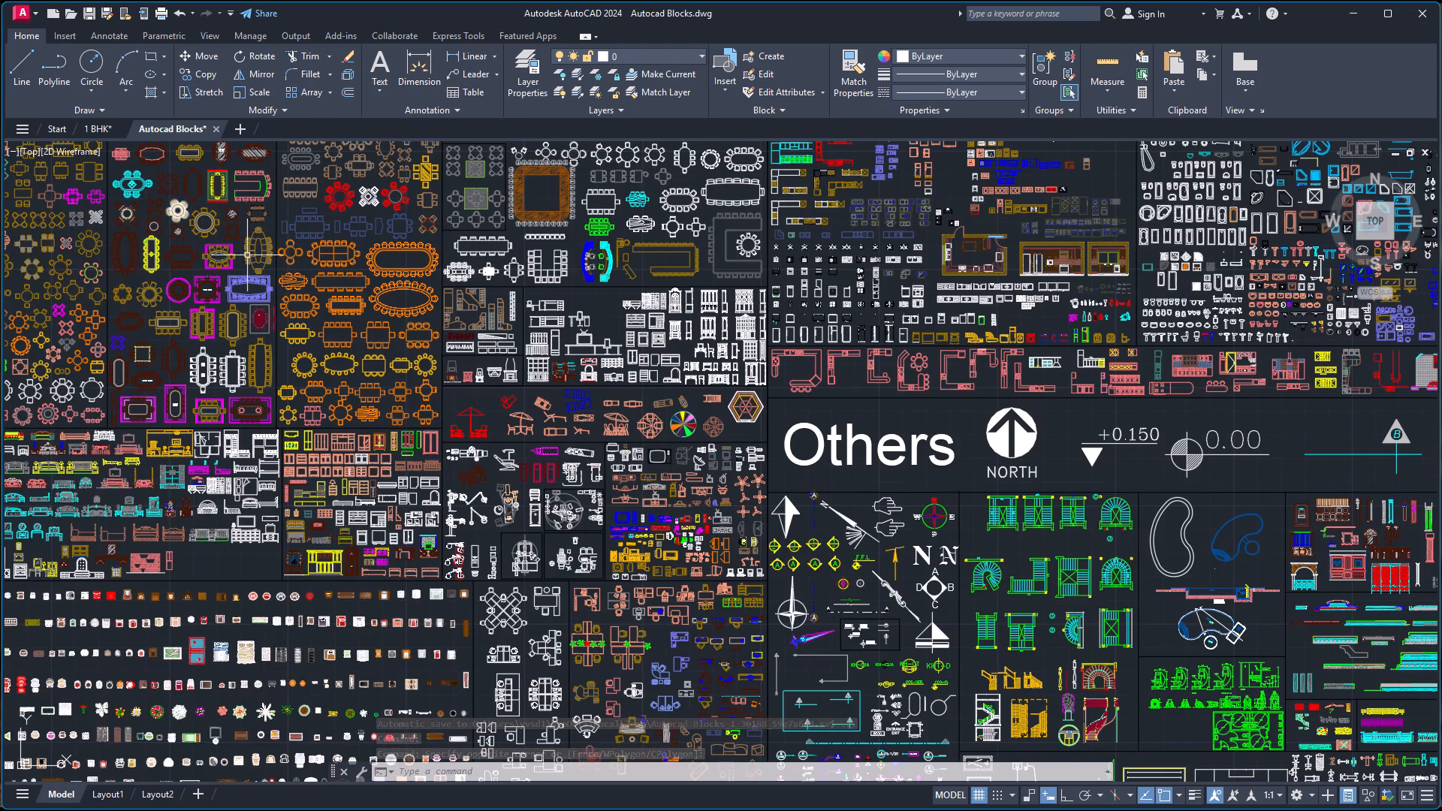
{"action": "scroll", "coordinate": [698, 562], "scroll_direction": "up", "scroll_amount": 2}
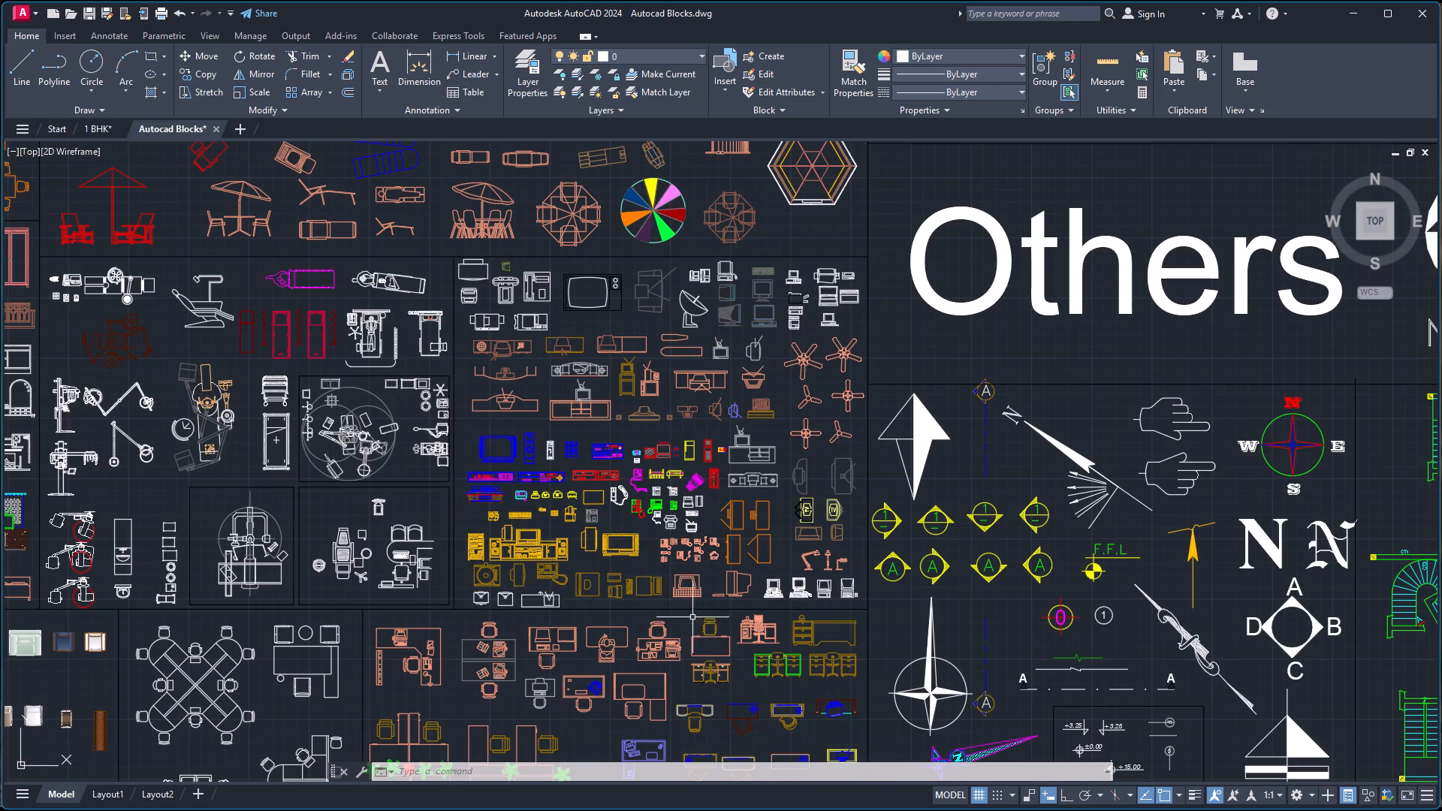
{"action": "scroll", "coordinate": [611, 535], "scroll_direction": "up", "scroll_amount": 1}
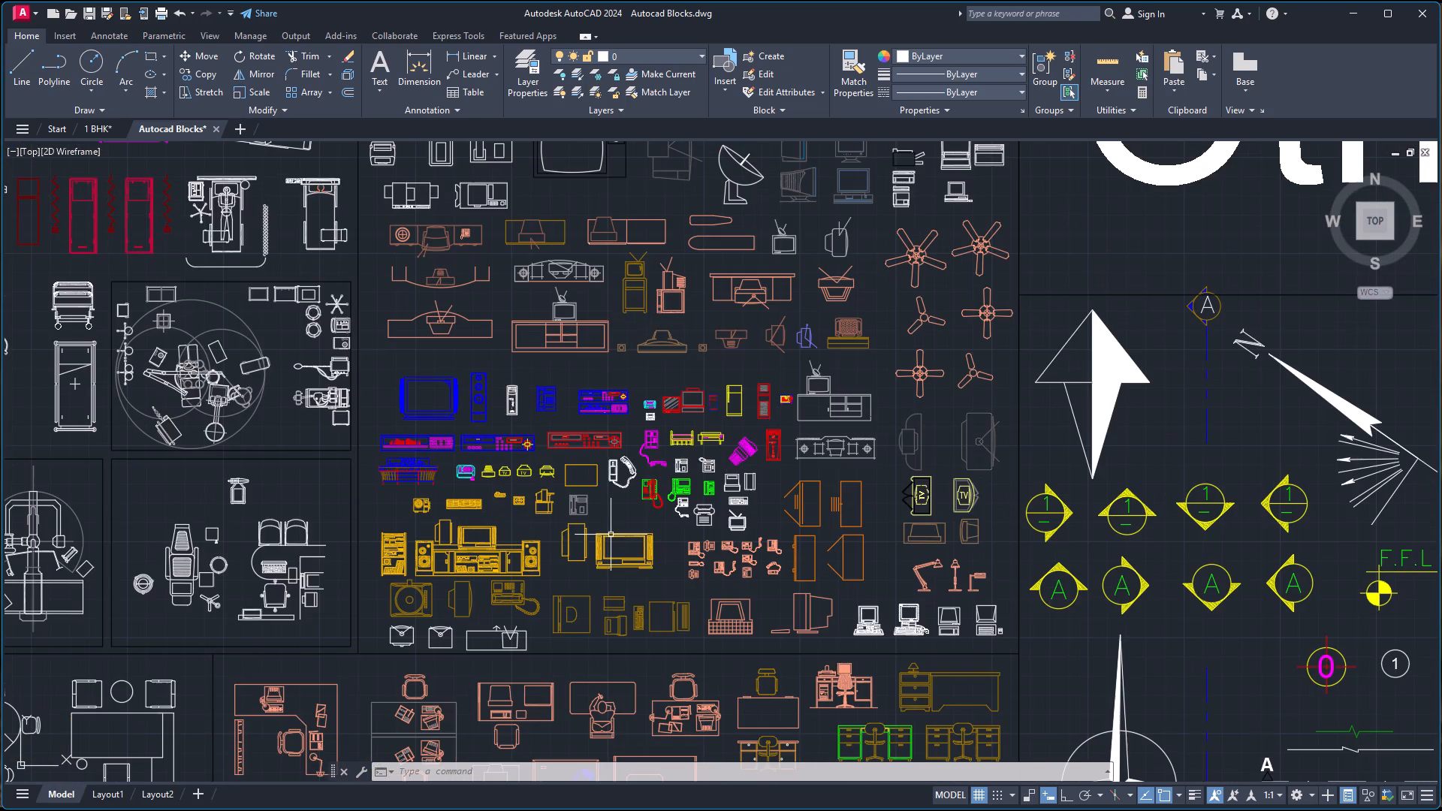
{"action": "scroll", "coordinate": [611, 535], "scroll_direction": "up", "scroll_amount": 1}
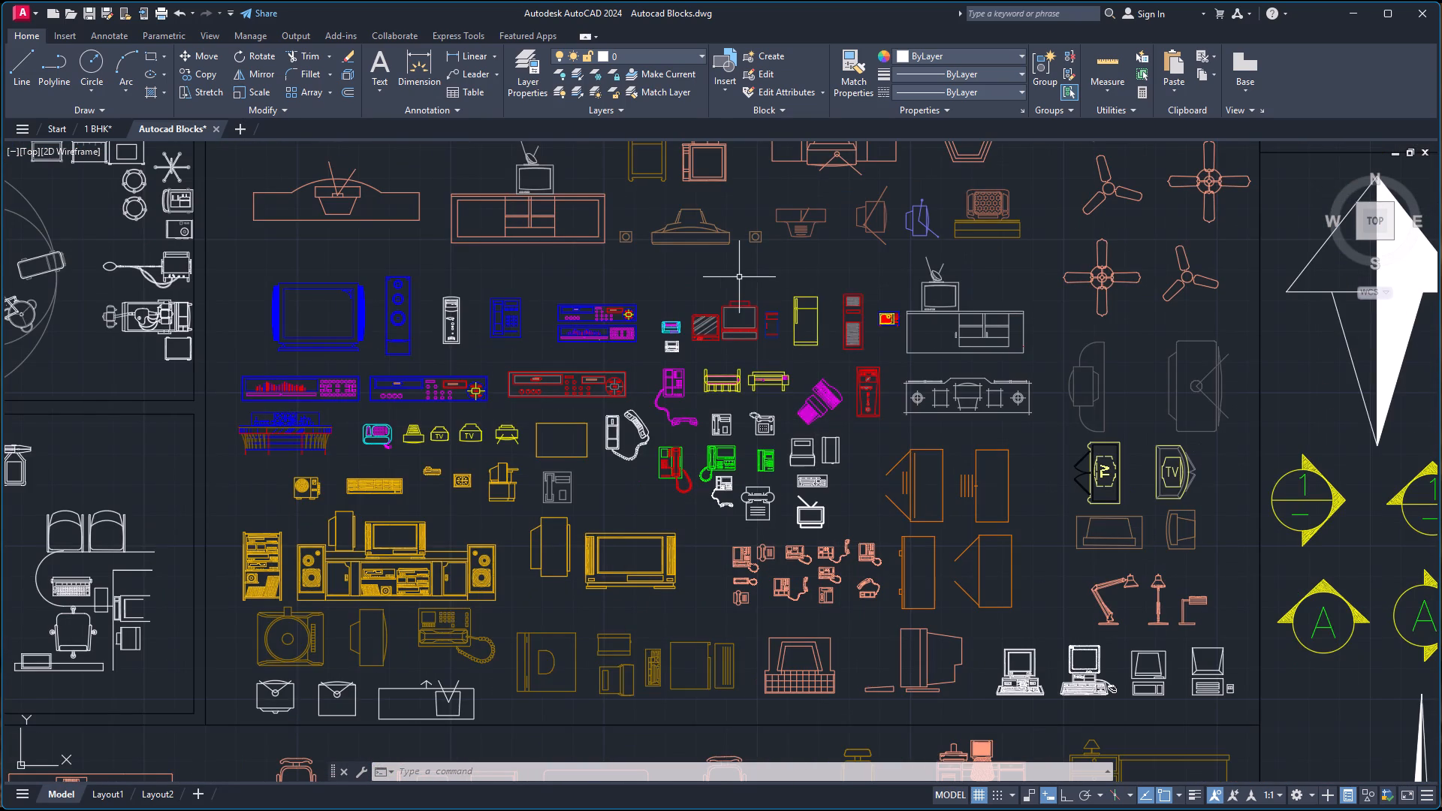
{"action": "scroll", "coordinate": [739, 277], "scroll_direction": "down", "scroll_amount": 1}
{"action": "scroll", "coordinate": [522, 177], "scroll_direction": "down", "scroll_amount": 1}
{"action": "scroll", "coordinate": [511, 170], "scroll_direction": "up", "scroll_amount": 2}
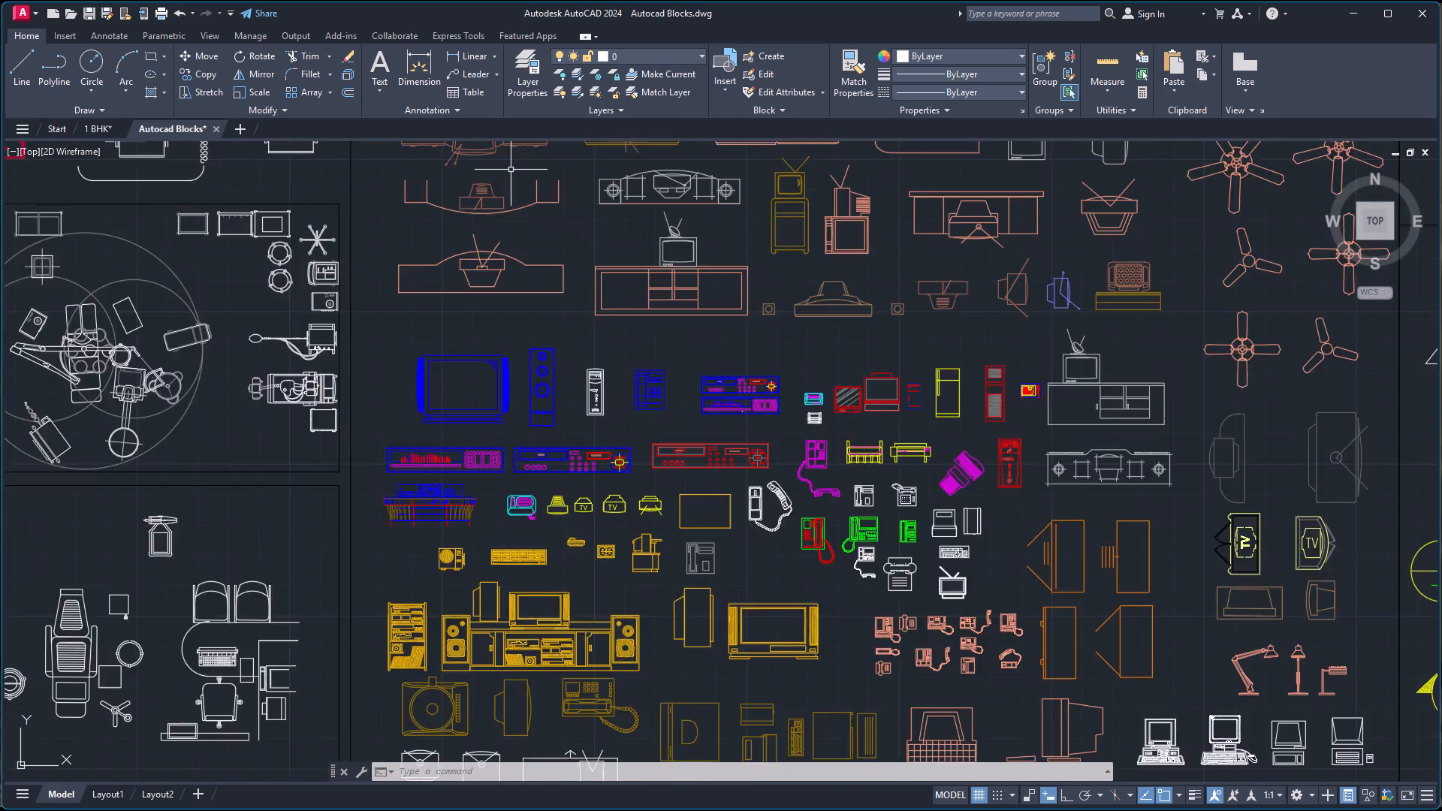
{"action": "scroll", "coordinate": [511, 170], "scroll_direction": "up", "scroll_amount": 1}
{"action": "scroll", "coordinate": [511, 170], "scroll_direction": "down", "scroll_amount": 3}
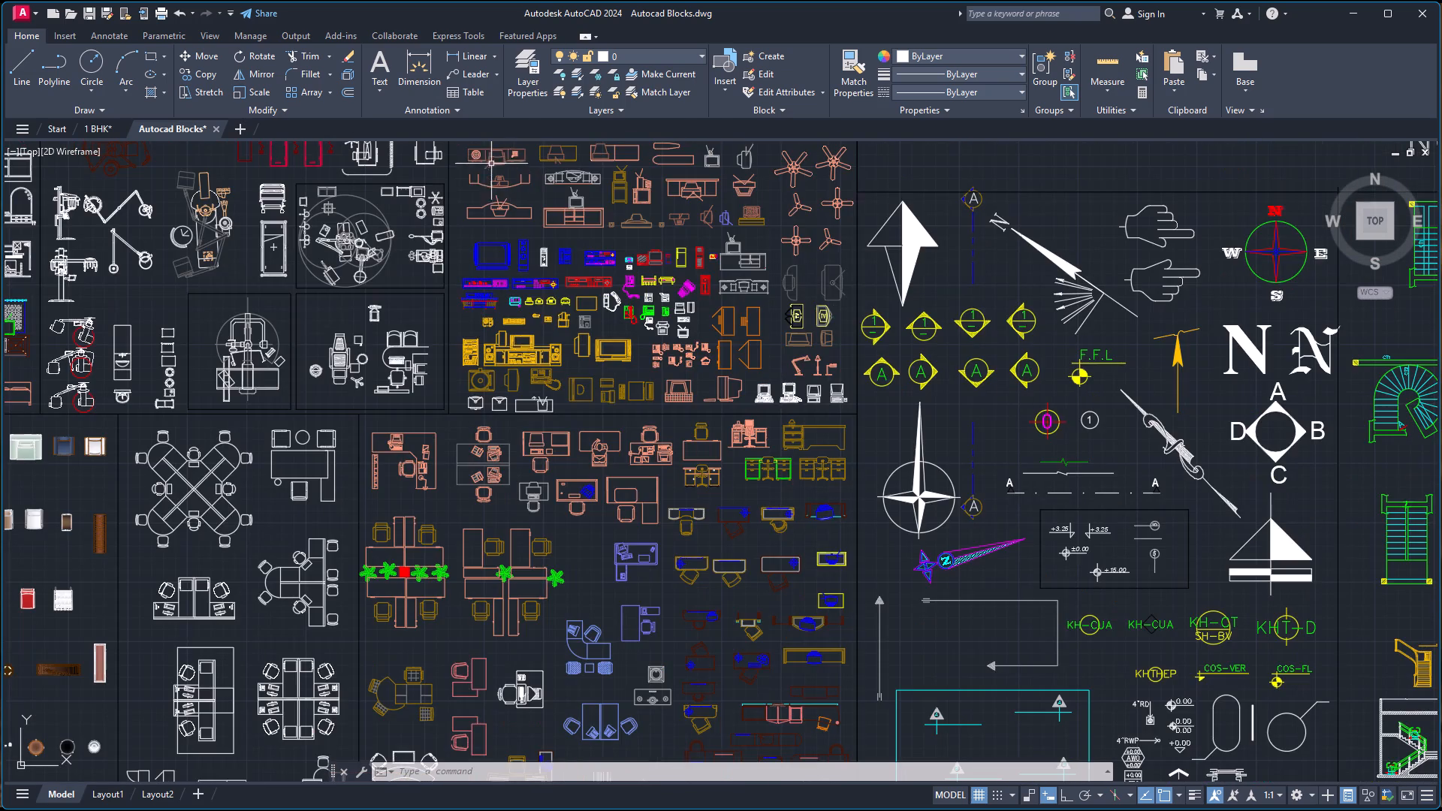
{"action": "scroll", "coordinate": [480, 157], "scroll_direction": "up", "scroll_amount": 2}
{"action": "scroll", "coordinate": [497, 157], "scroll_direction": "down", "scroll_amount": 2}
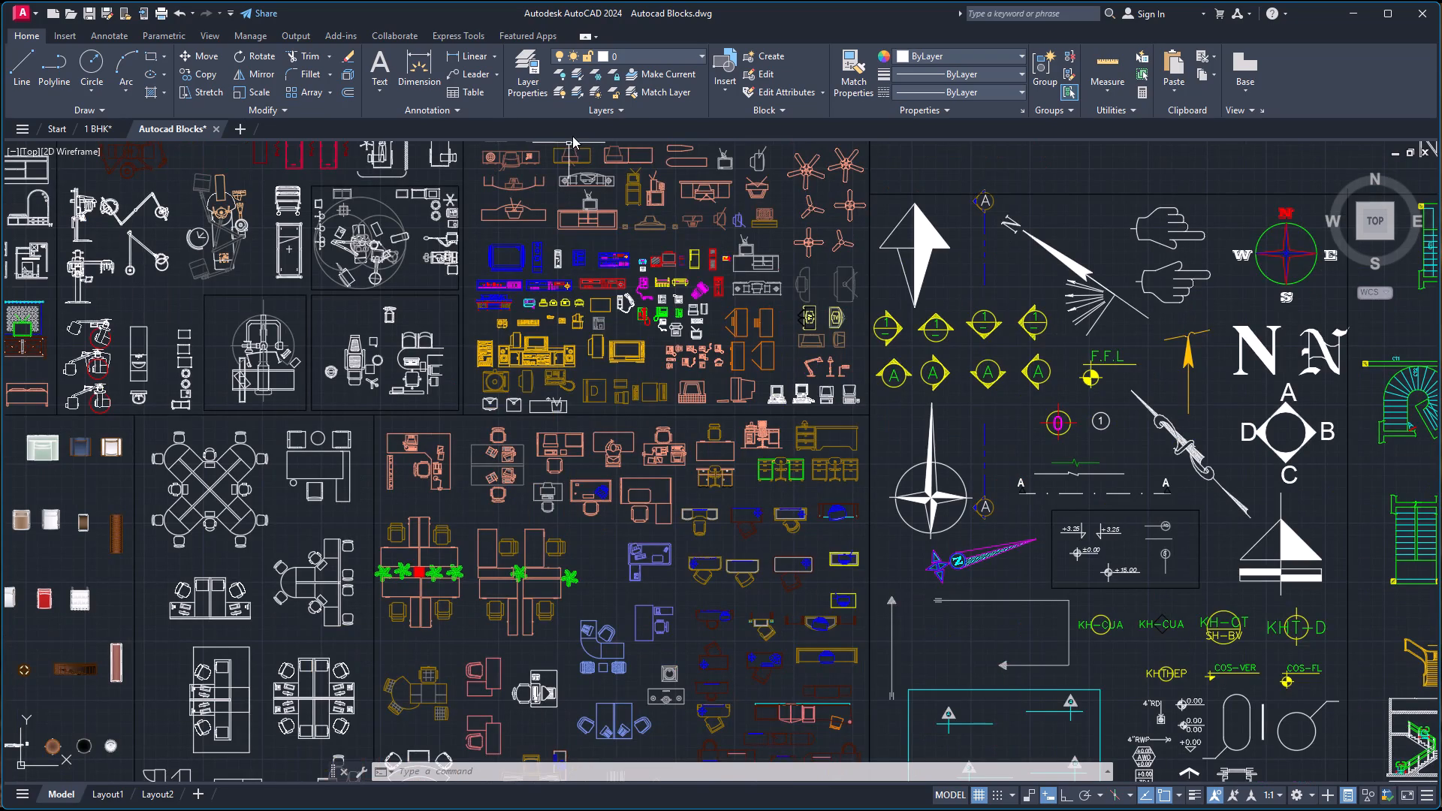
{"action": "scroll", "coordinate": [572, 136], "scroll_direction": "down", "scroll_amount": 4}
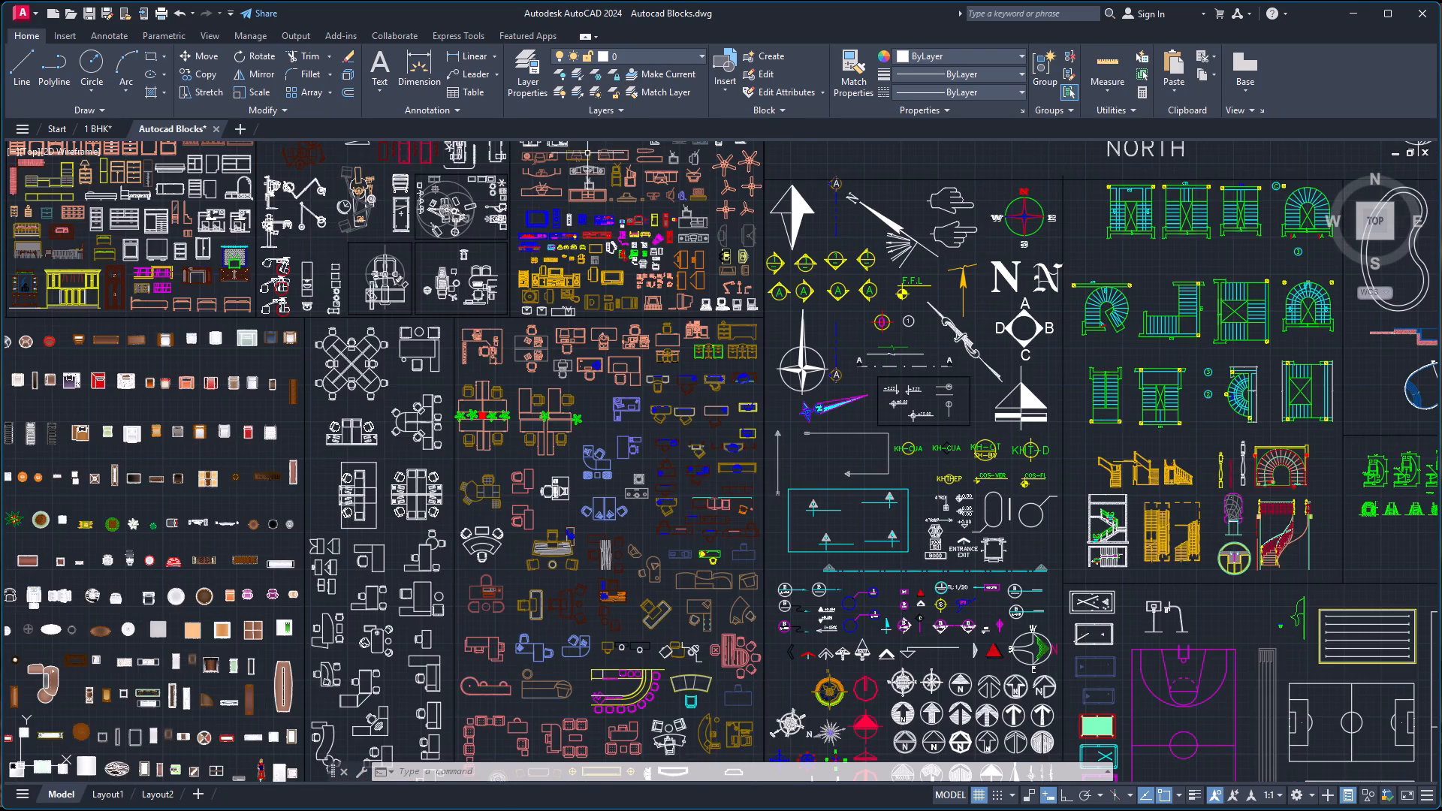
{"action": "scroll", "coordinate": [584, 143], "scroll_direction": "up", "scroll_amount": 3}
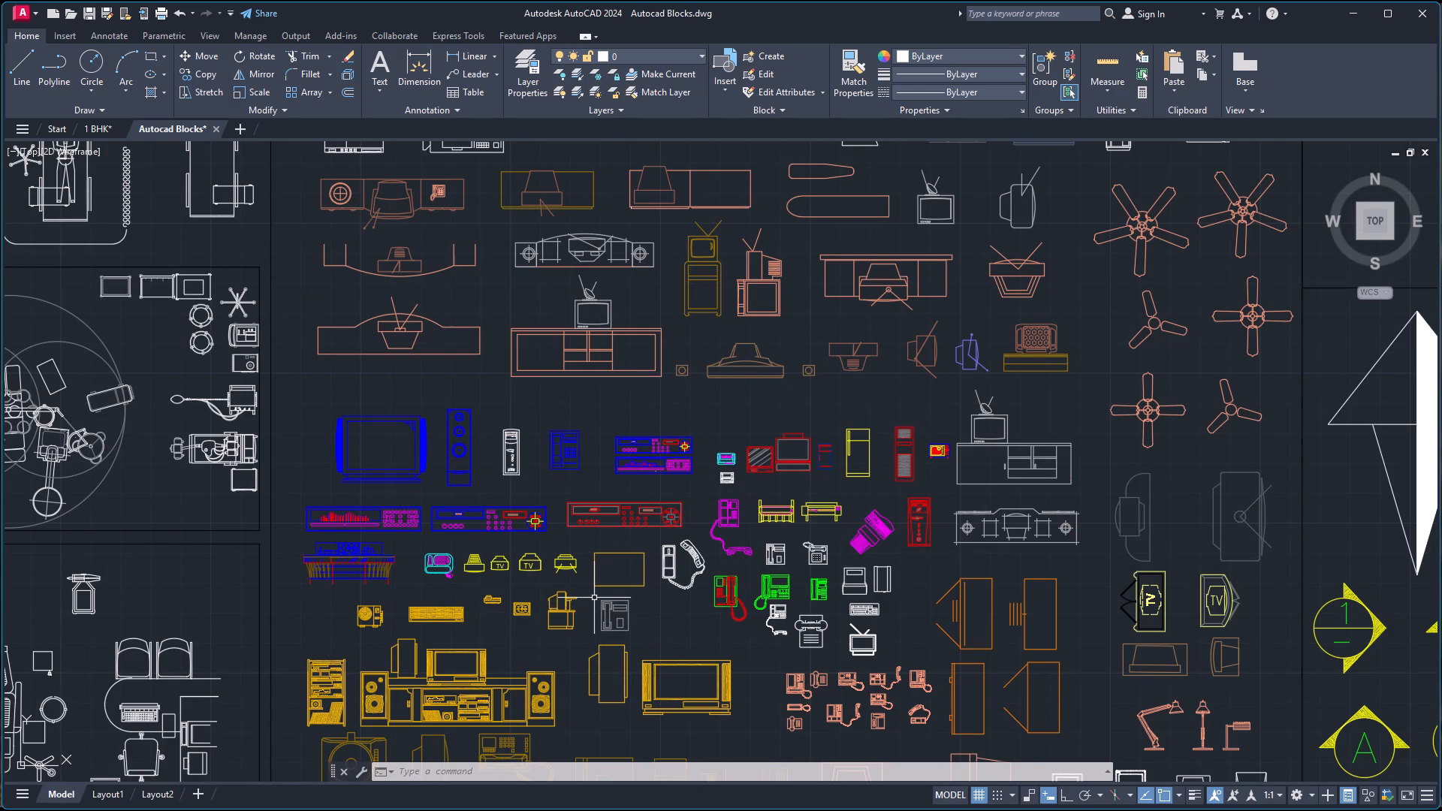
{"action": "scroll", "coordinate": [548, 698], "scroll_direction": "down", "scroll_amount": 2}
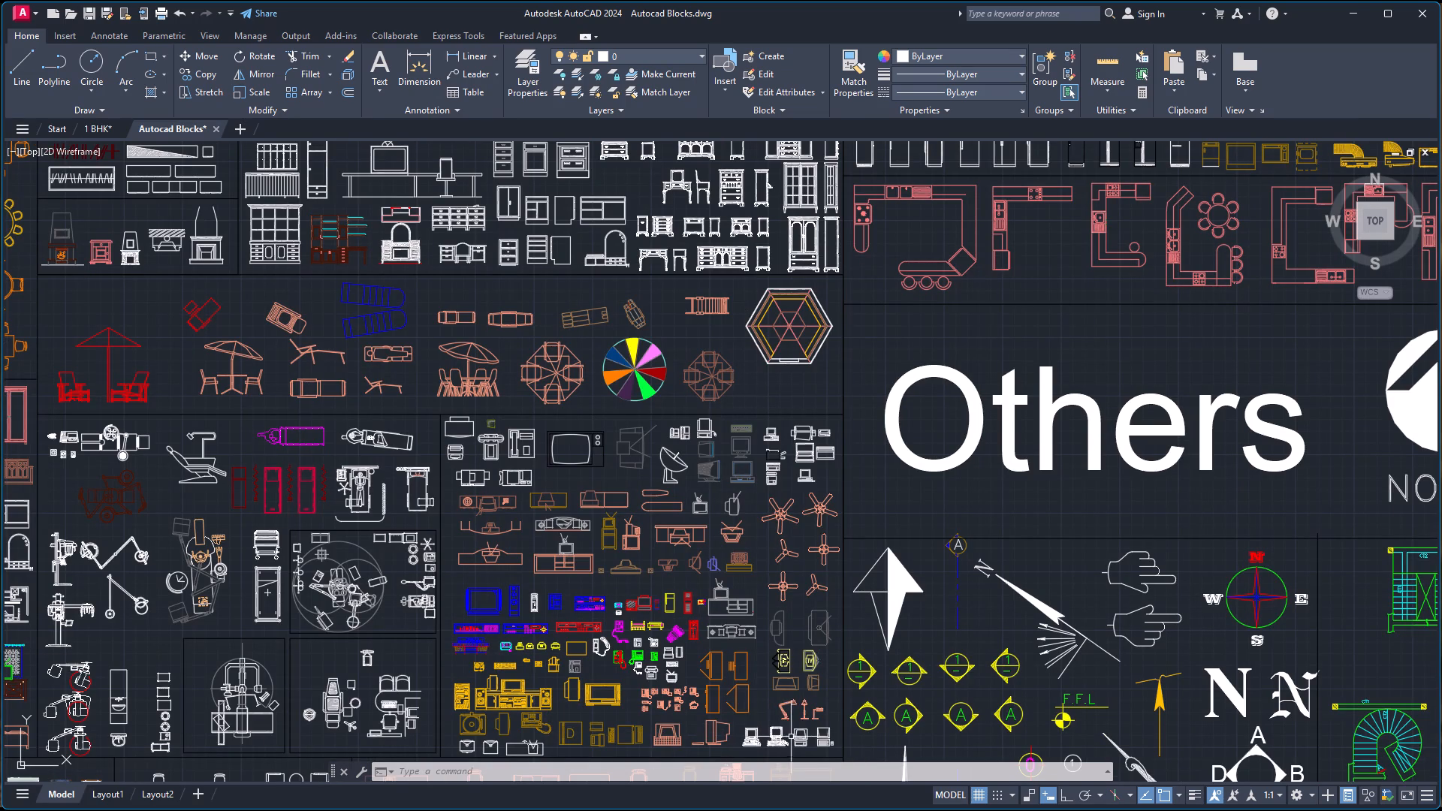
{"action": "scroll", "coordinate": [515, 549], "scroll_direction": "up", "scroll_amount": 2}
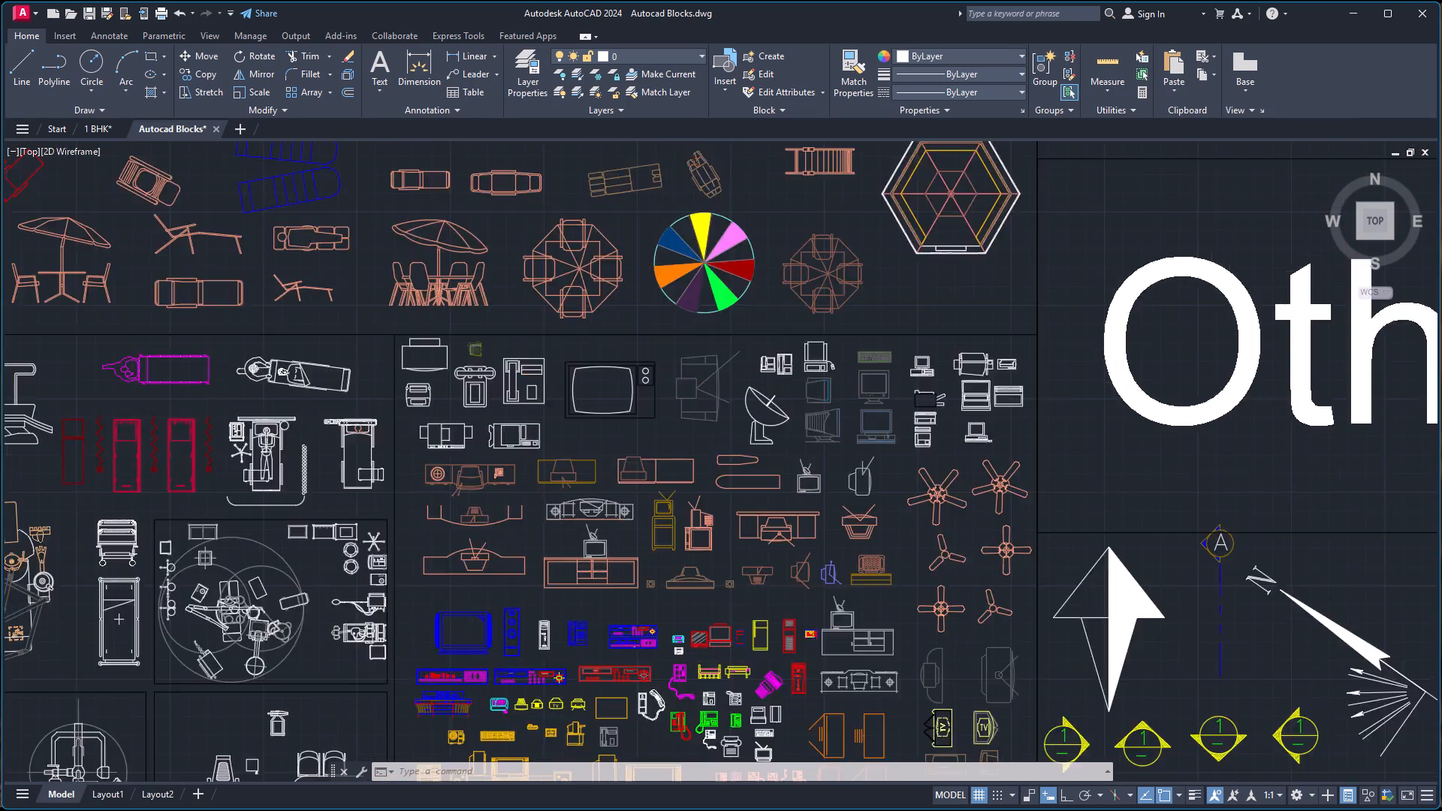
Copy the curved-back TV unit block with the antenna and paste it into the 1 BHK drawing, outside the plan beside the hall.
{"action": "left_click", "coordinate": [490, 563]}
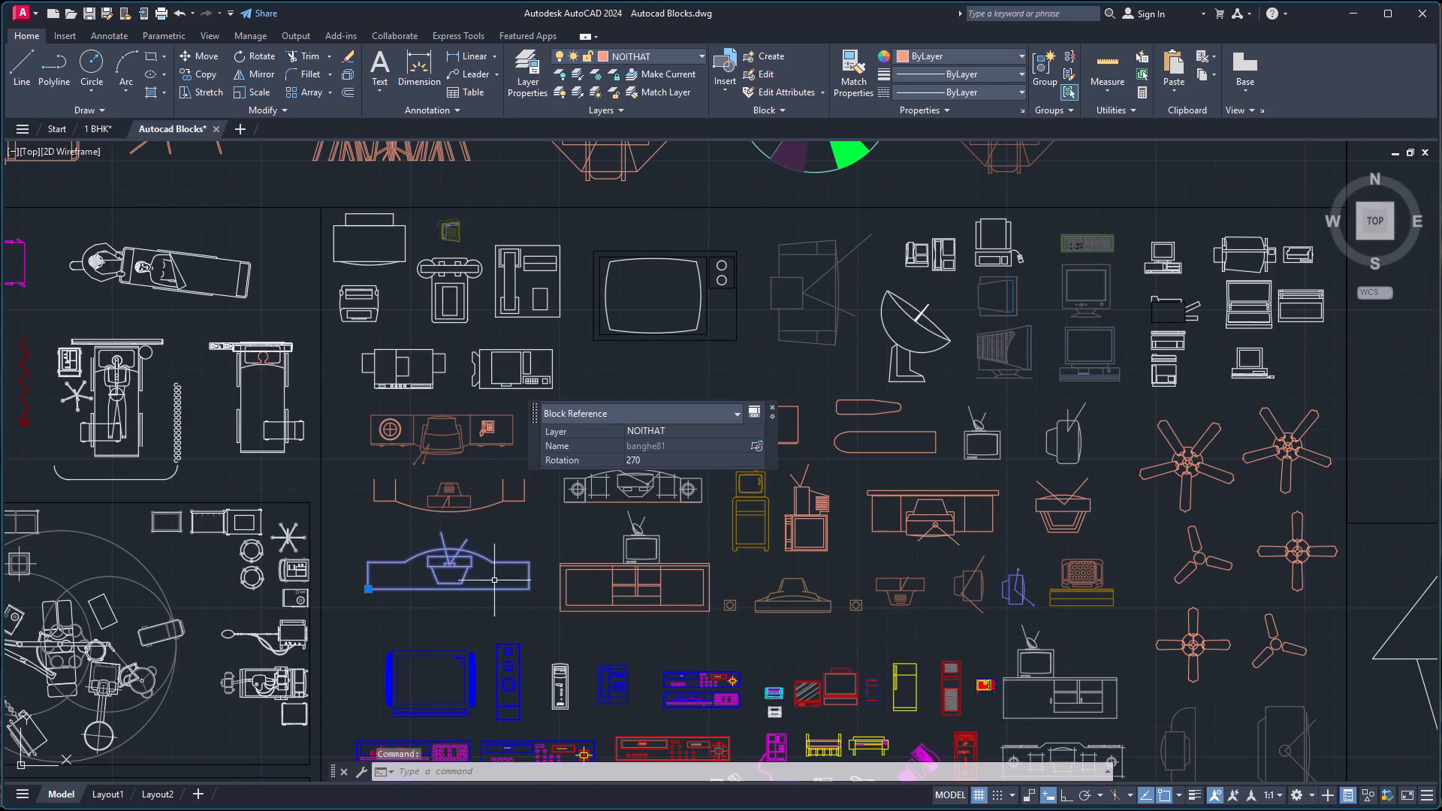
{"action": "key", "text": "ctrl+c"}
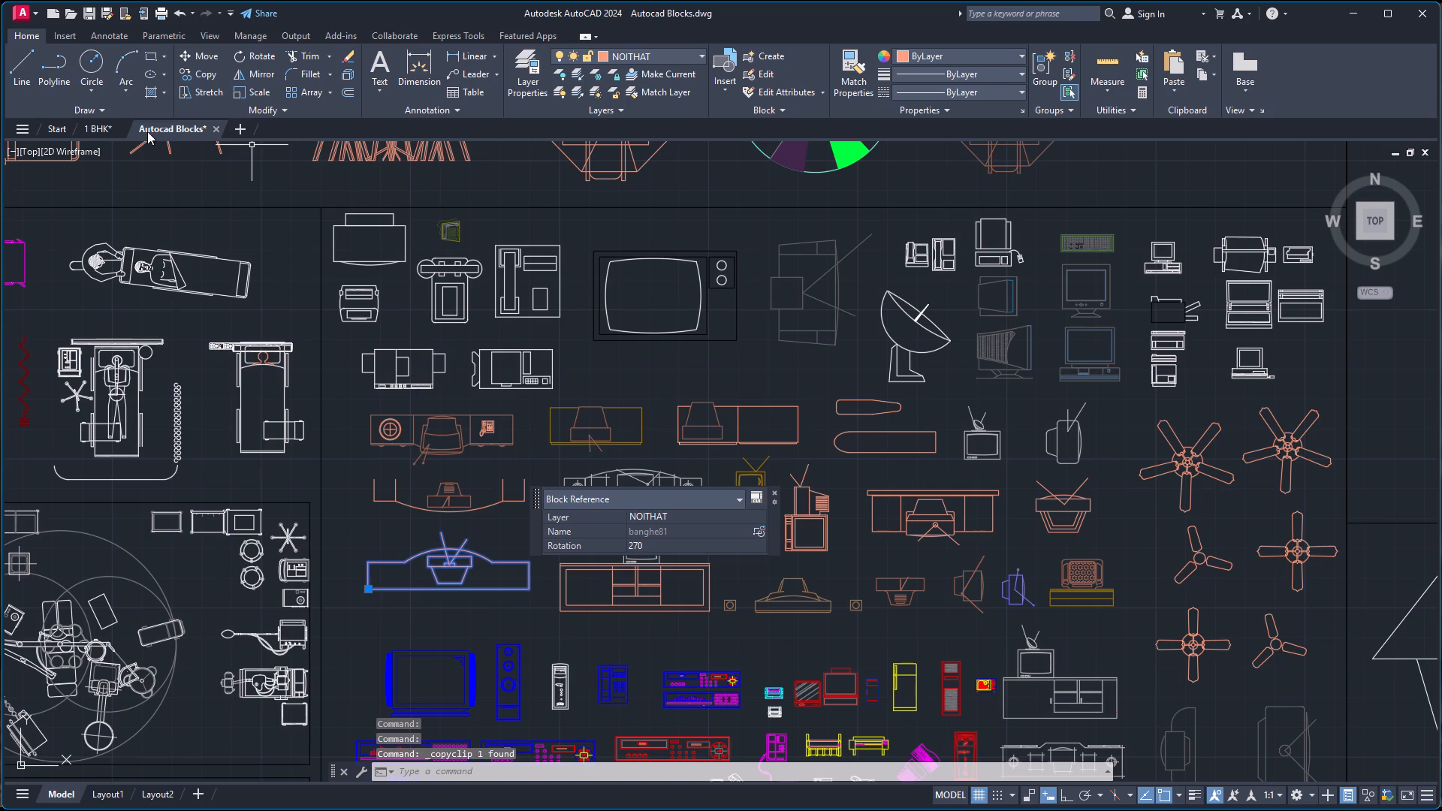
{"action": "left_click", "coordinate": [105, 129]}
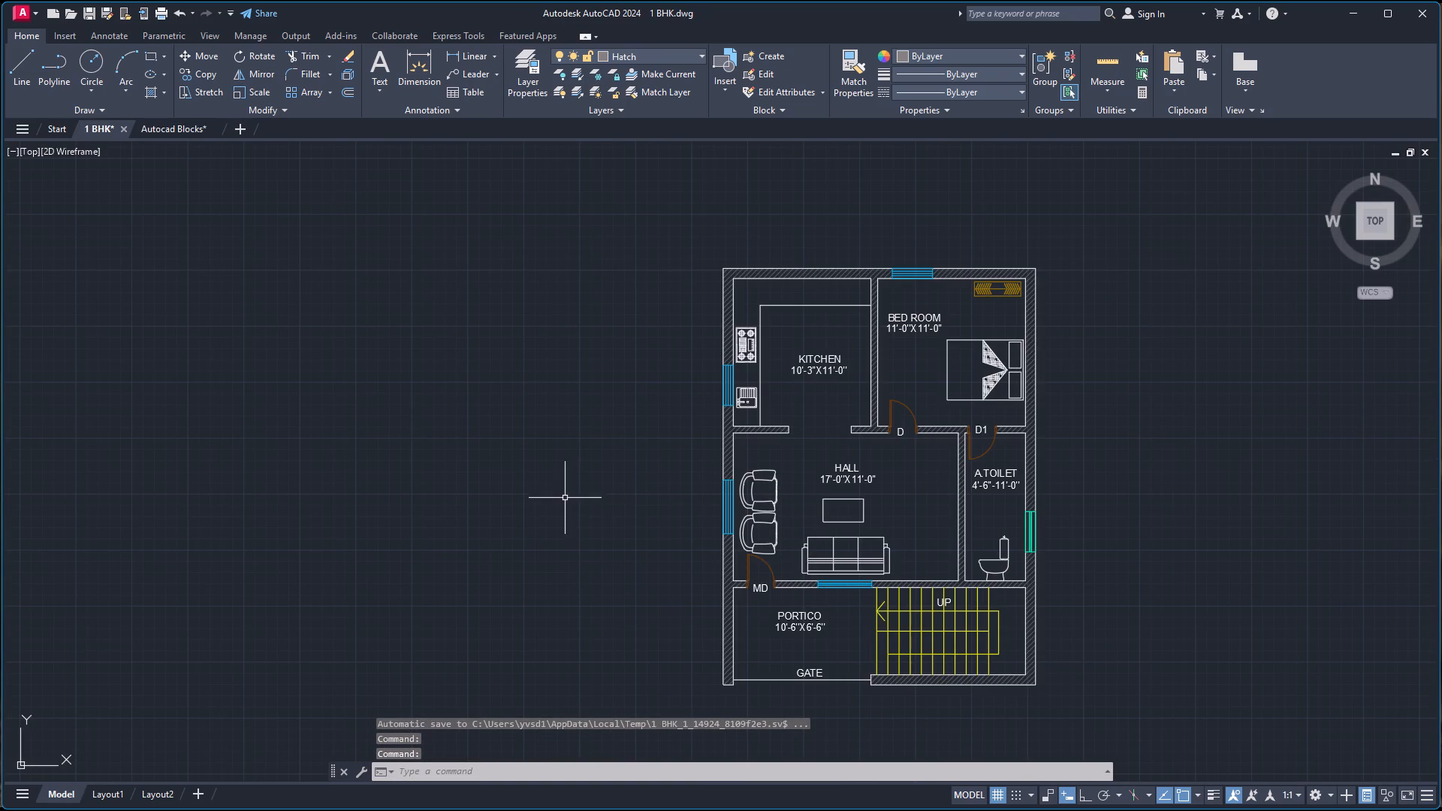
{"action": "left_click", "coordinate": [572, 491]}
{"action": "key", "text": "ctrl+v"}
{"action": "left_click", "coordinate": [582, 487]}
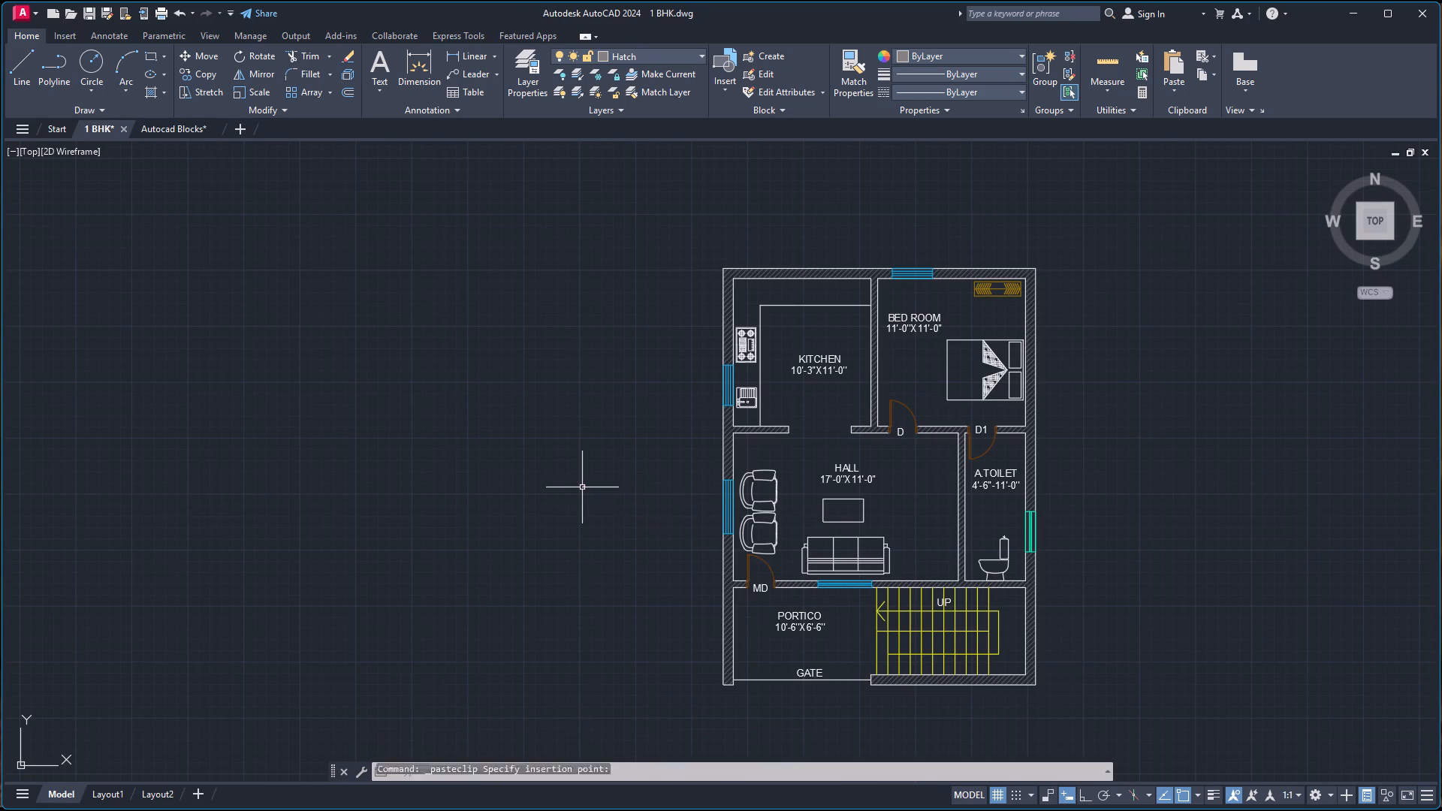
Rotate the pasted TV unit 90° counterclockwise about the midpoint of its long straight edge, with Ortho on.
{"action": "scroll", "coordinate": [582, 487], "scroll_direction": "up", "scroll_amount": 4}
{"action": "left_click", "coordinate": [543, 481]}
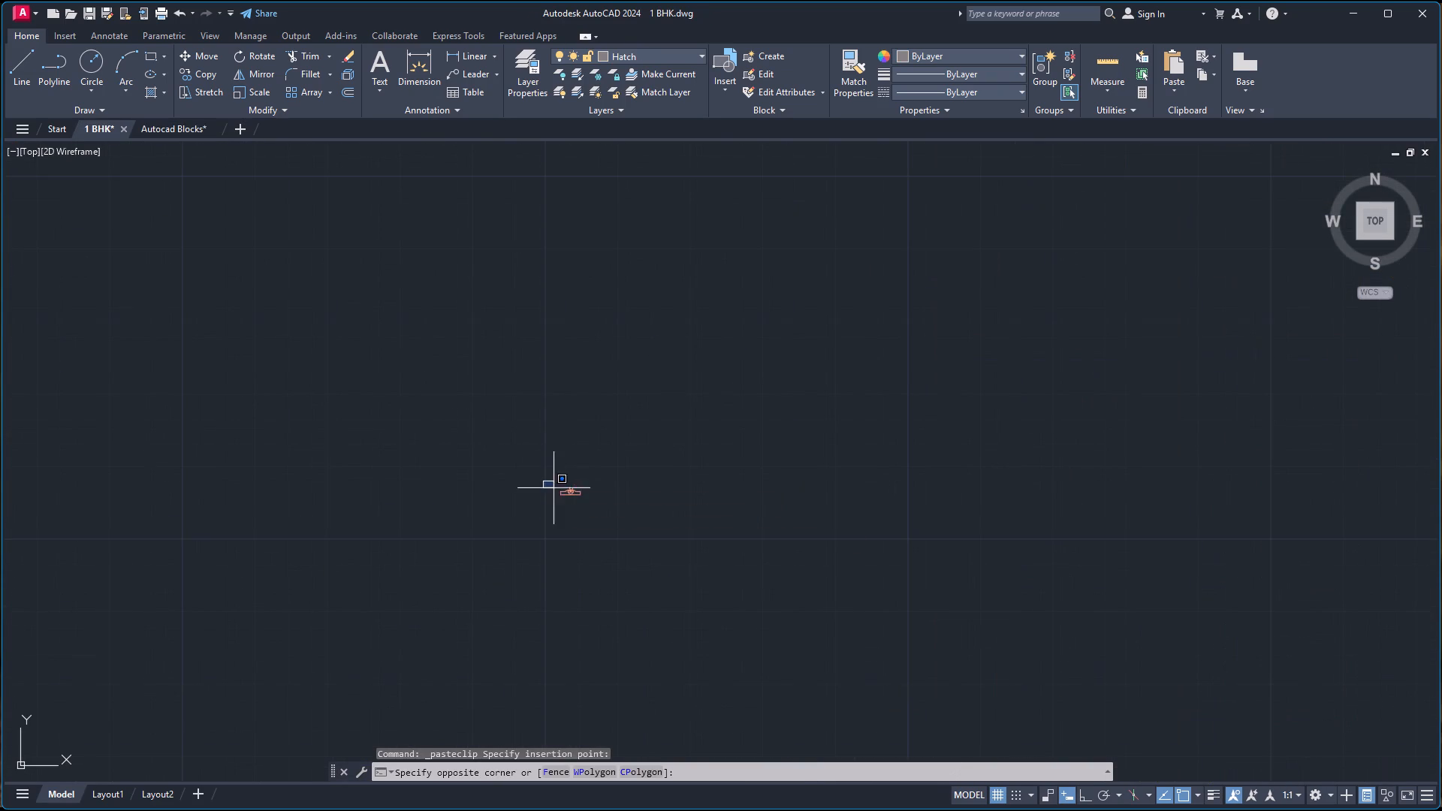
{"action": "left_click", "coordinate": [593, 520]}
{"action": "type", "text": "ro"}
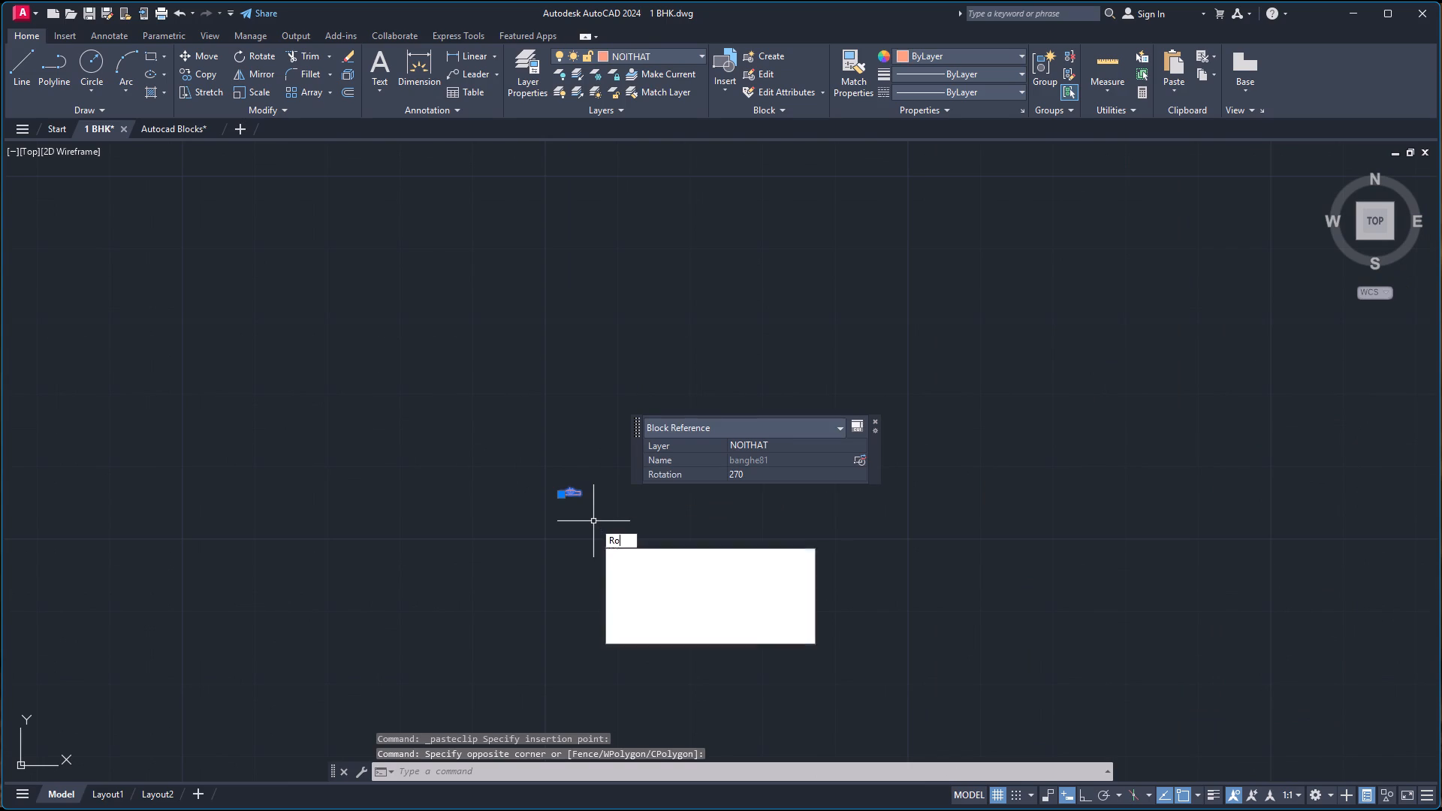
{"action": "key", "text": "Return"}
{"action": "scroll", "coordinate": [579, 507], "scroll_direction": "up", "scroll_amount": 5}
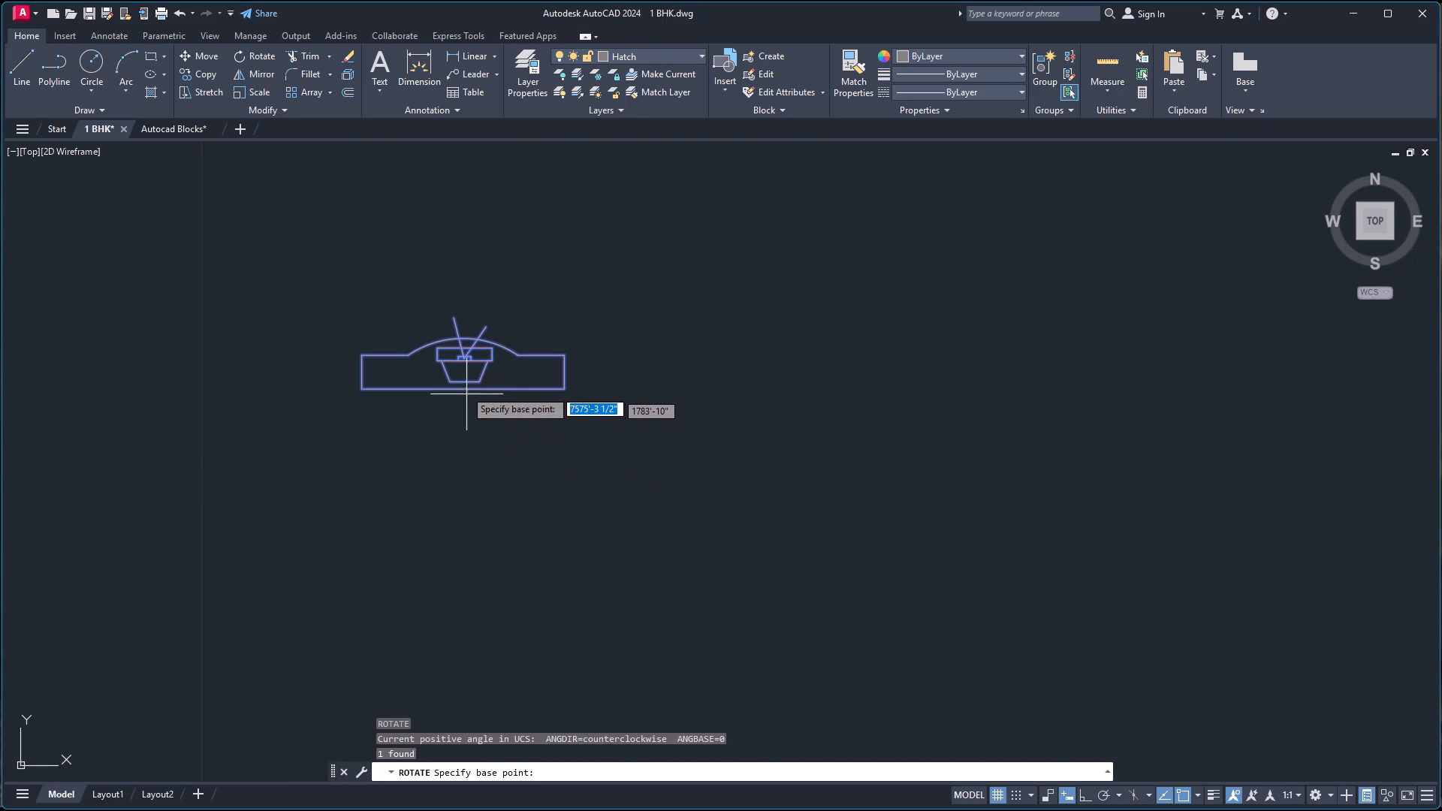
{"action": "left_click", "coordinate": [465, 390]}
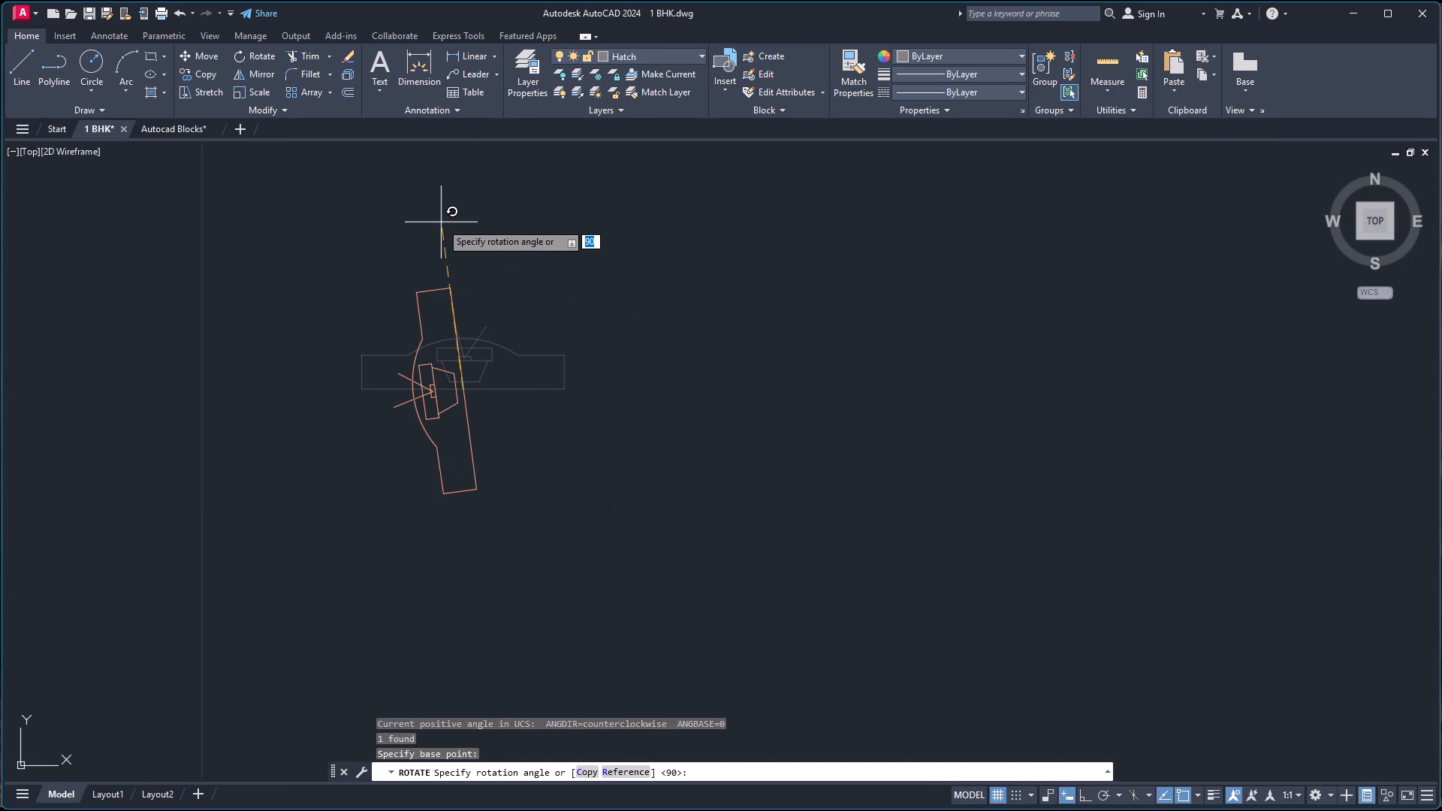
{"action": "key", "text": "F8"}
{"action": "left_click", "coordinate": [461, 224]}
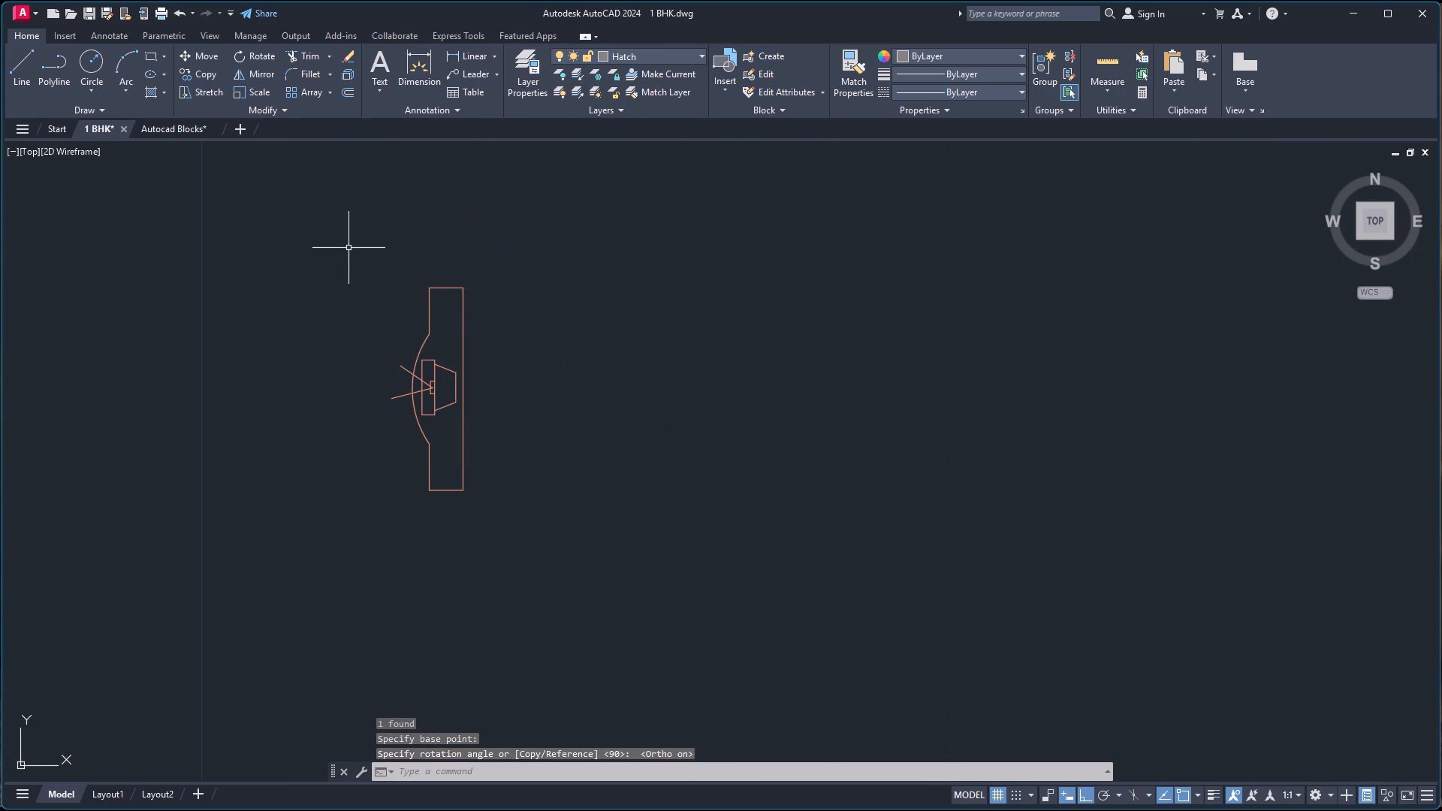
Scale up the TV unit from the midpoint of its straight edge, using a distance of about 2'-3" to match the hall furniture.
{"action": "left_click", "coordinate": [347, 246]}
{"action": "left_click", "coordinate": [510, 551]}
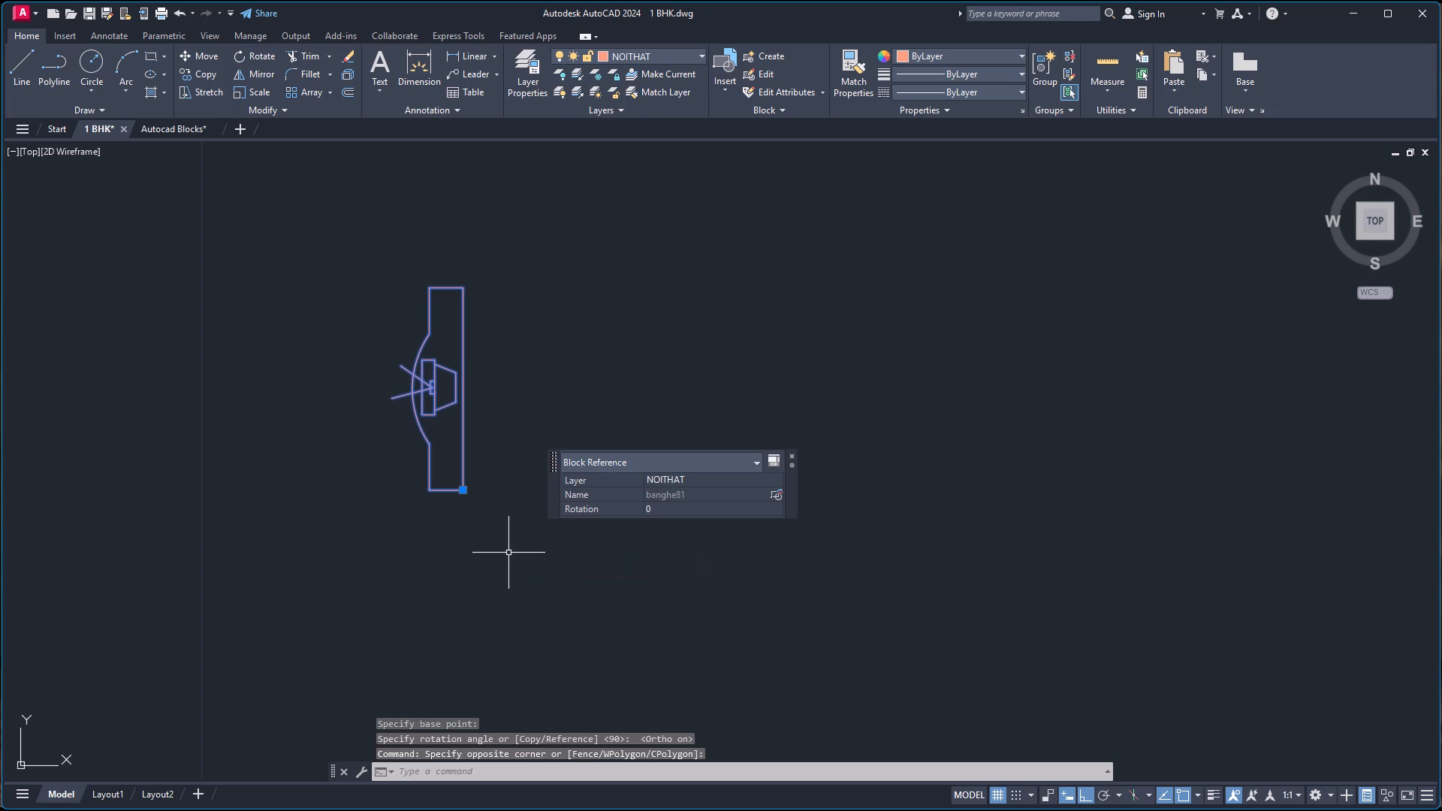
{"action": "type", "text": "sc"}
{"action": "key", "text": "Return"}
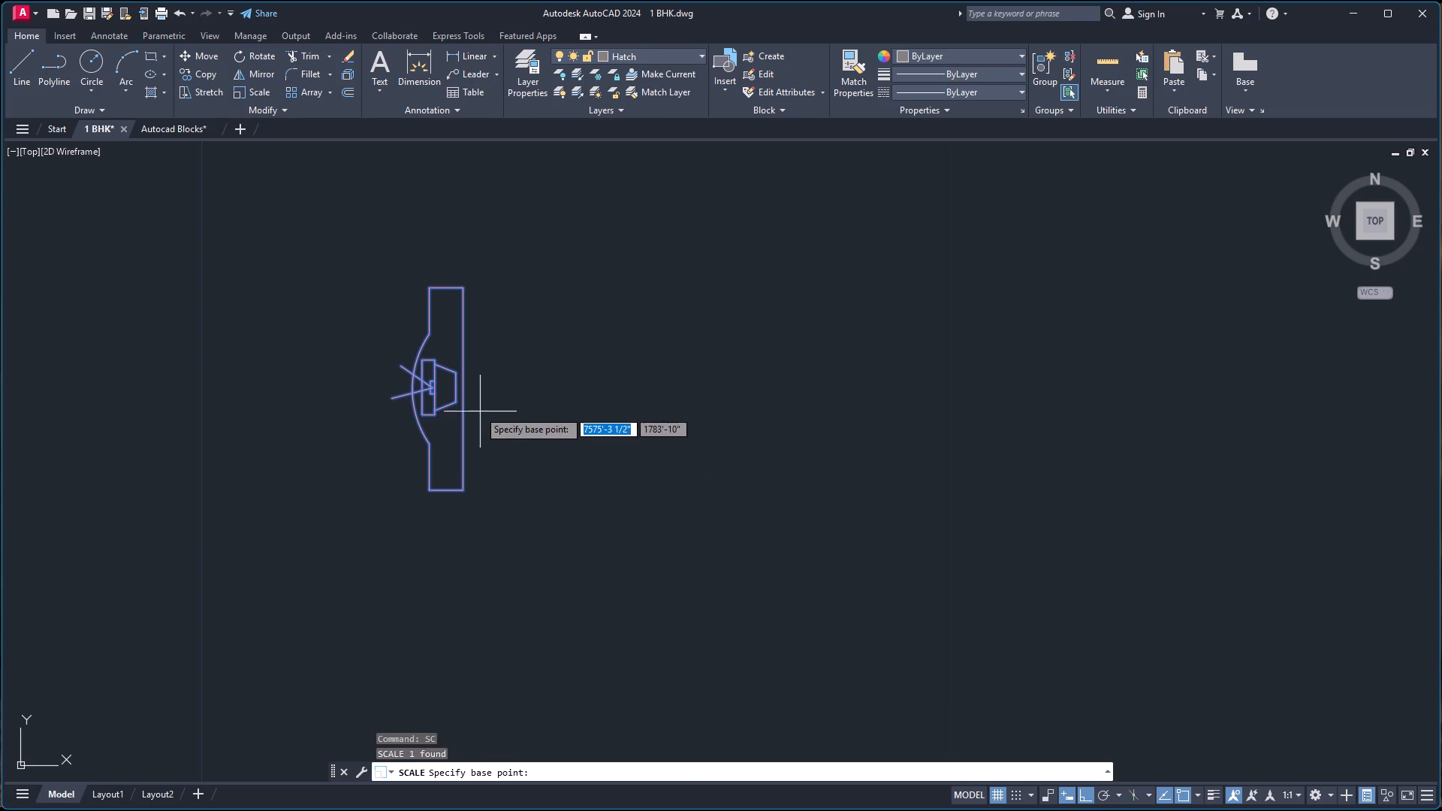
{"action": "left_click", "coordinate": [466, 391]}
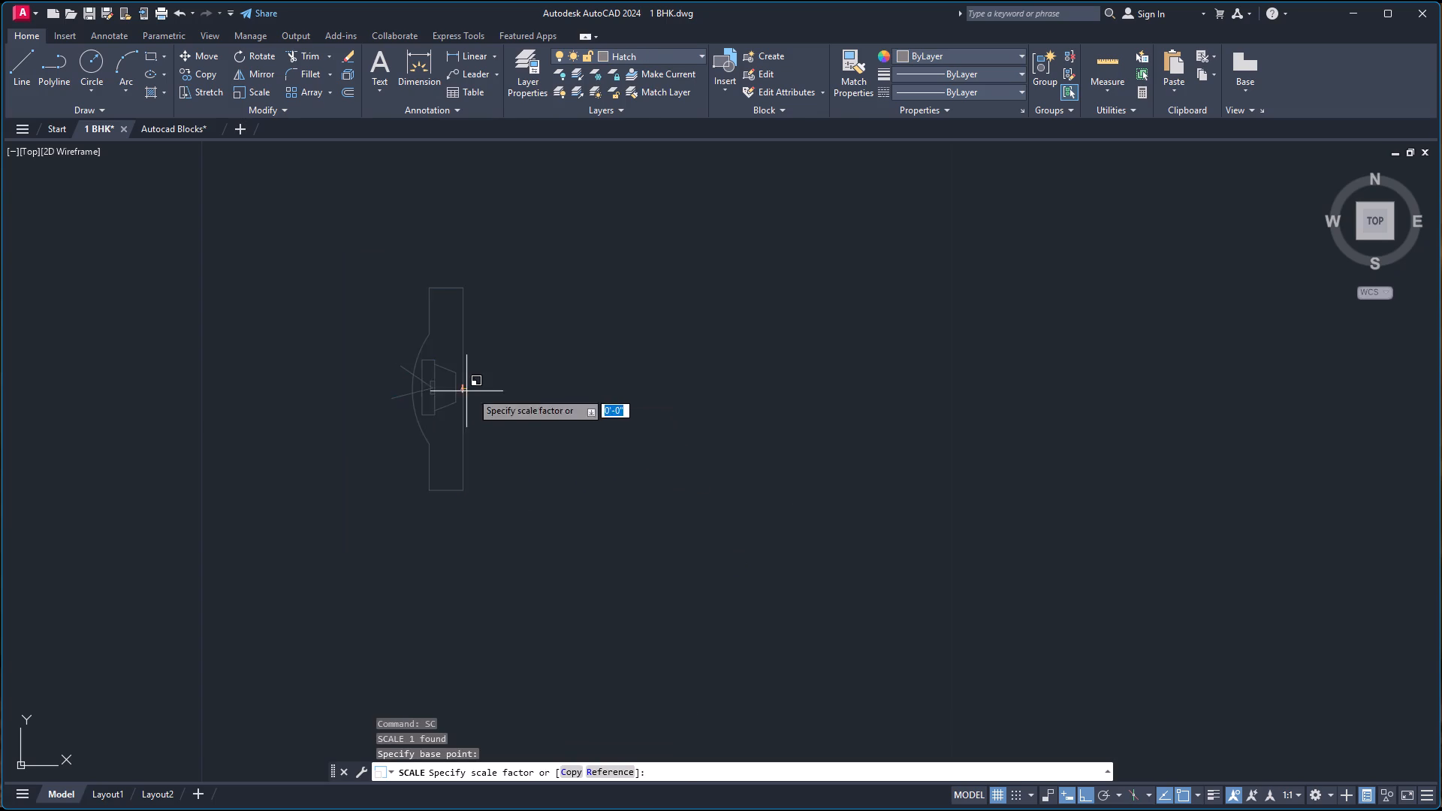
{"action": "scroll", "coordinate": [482, 397], "scroll_direction": "down", "scroll_amount": 5}
{"action": "scroll", "coordinate": [554, 412], "scroll_direction": "down", "scroll_amount": 4}
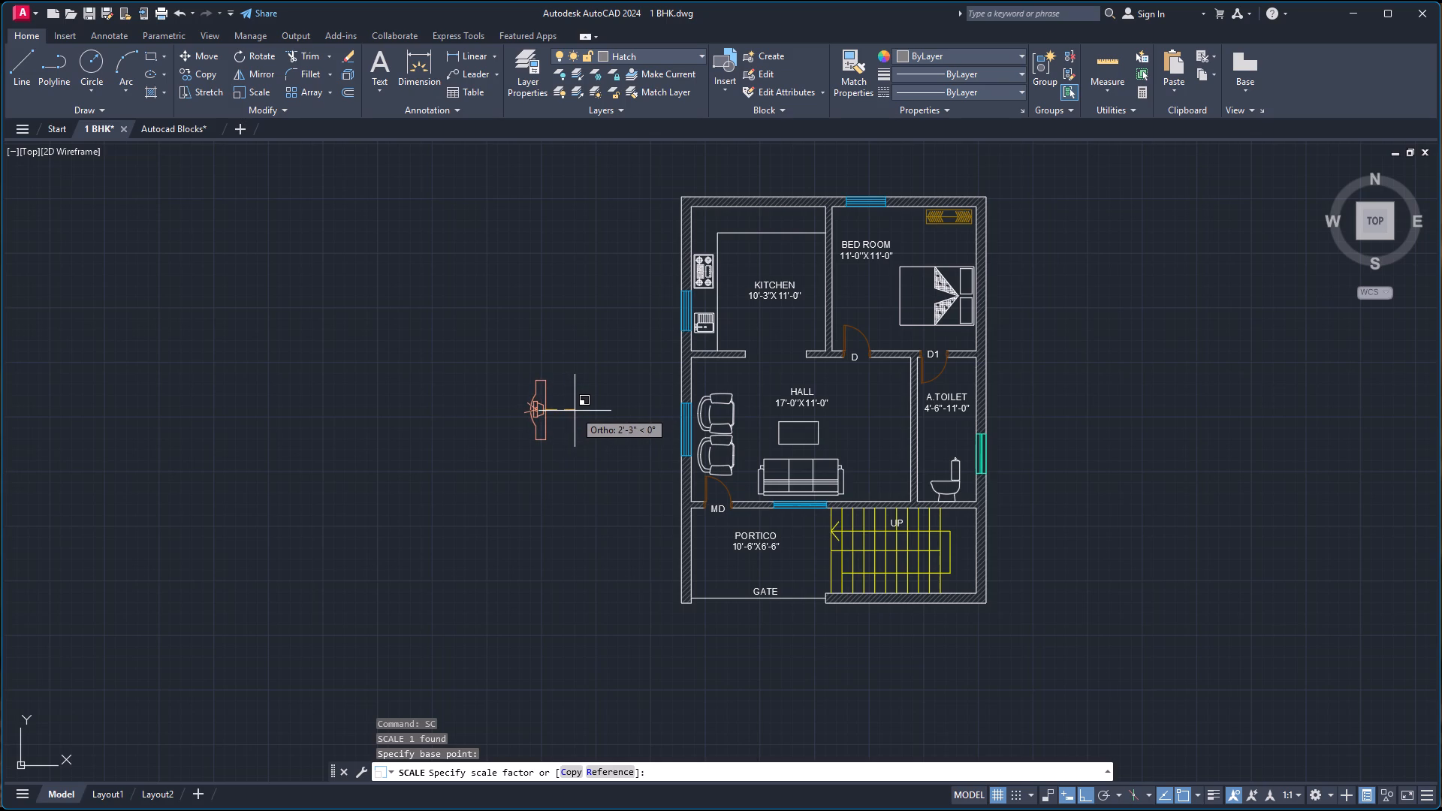
{"action": "left_click", "coordinate": [577, 413]}
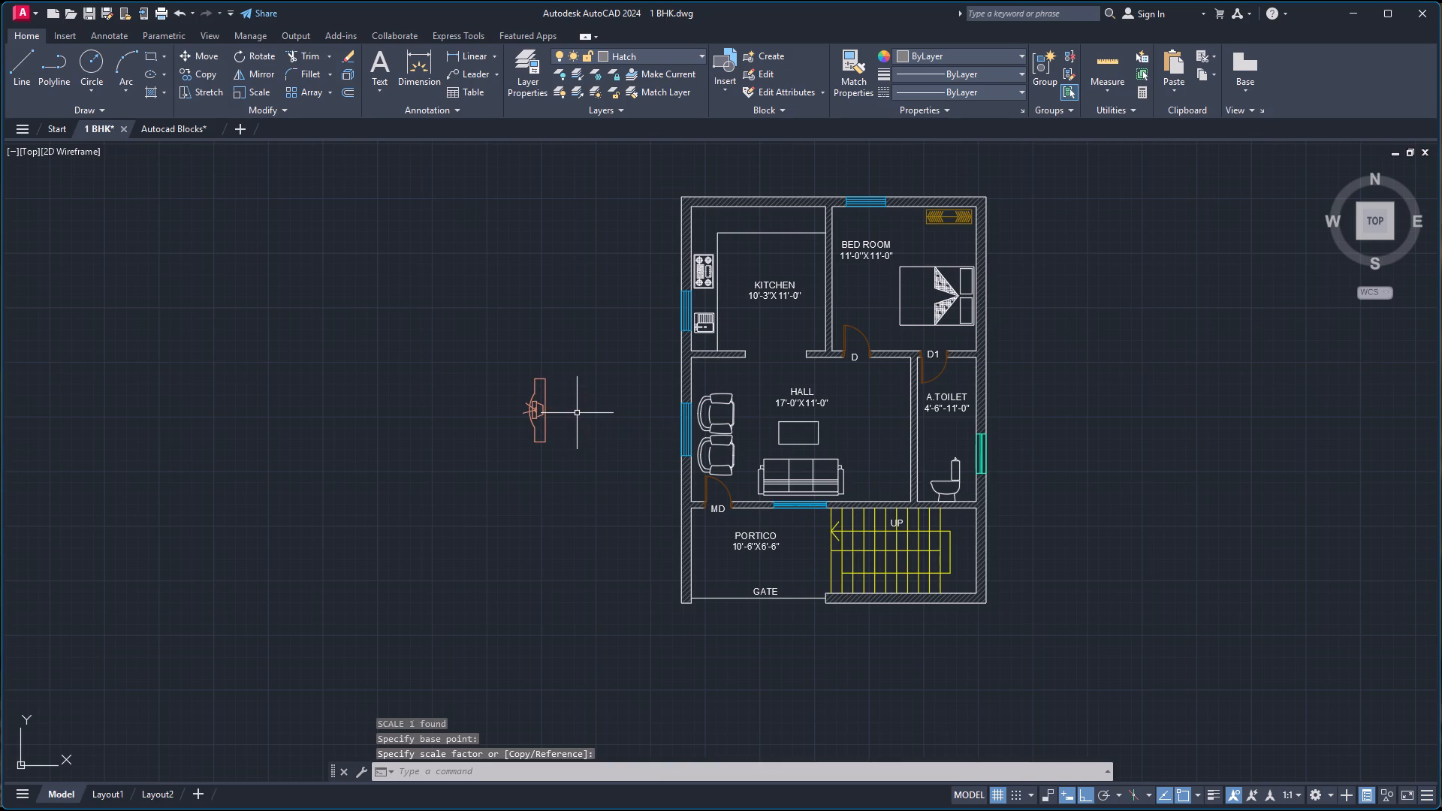
Move the TV unit by its straight edge's midpoint into the hall, against the wall shared with the toilet.
{"action": "left_click", "coordinate": [542, 413]}
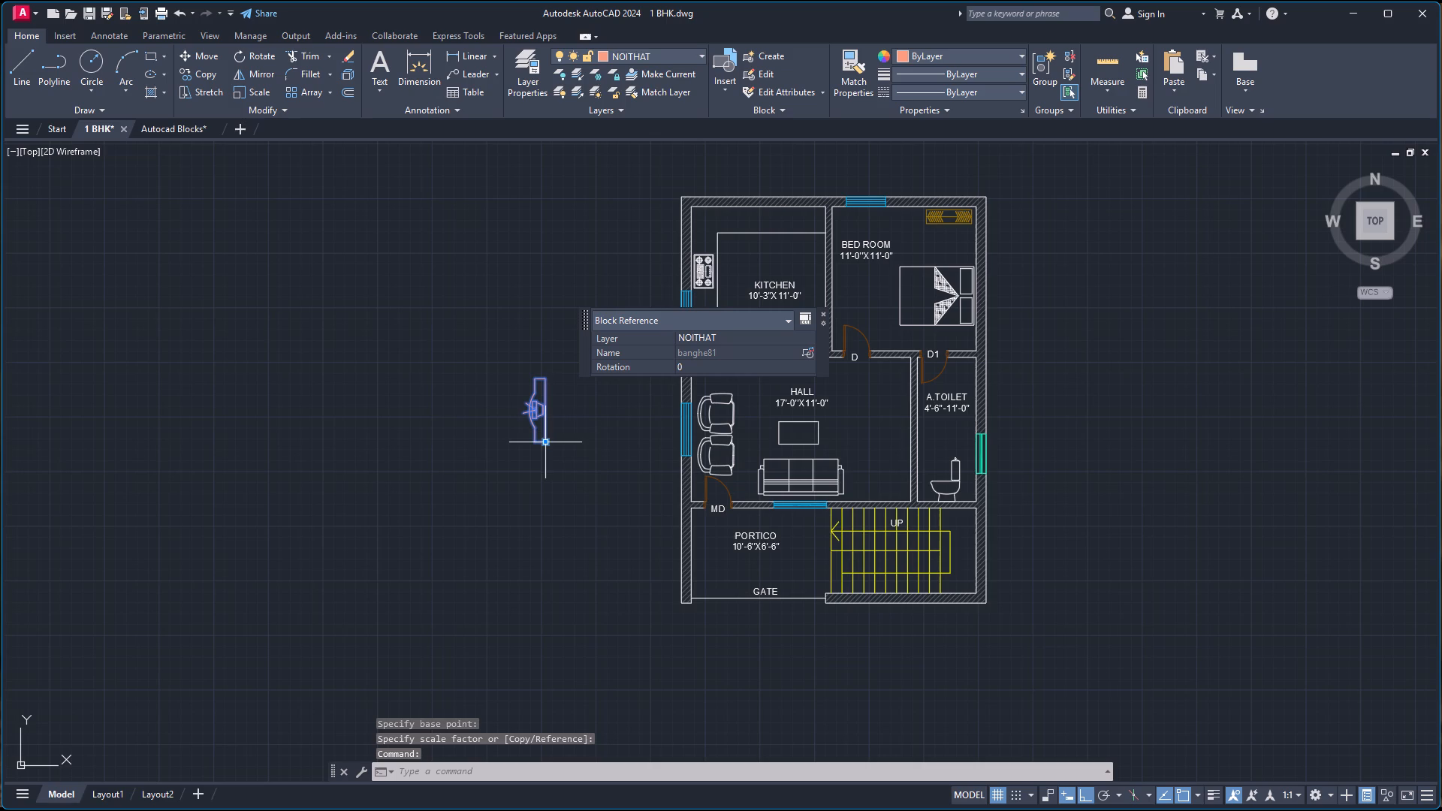
{"action": "scroll", "coordinate": [547, 408], "scroll_direction": "up", "scroll_amount": 3}
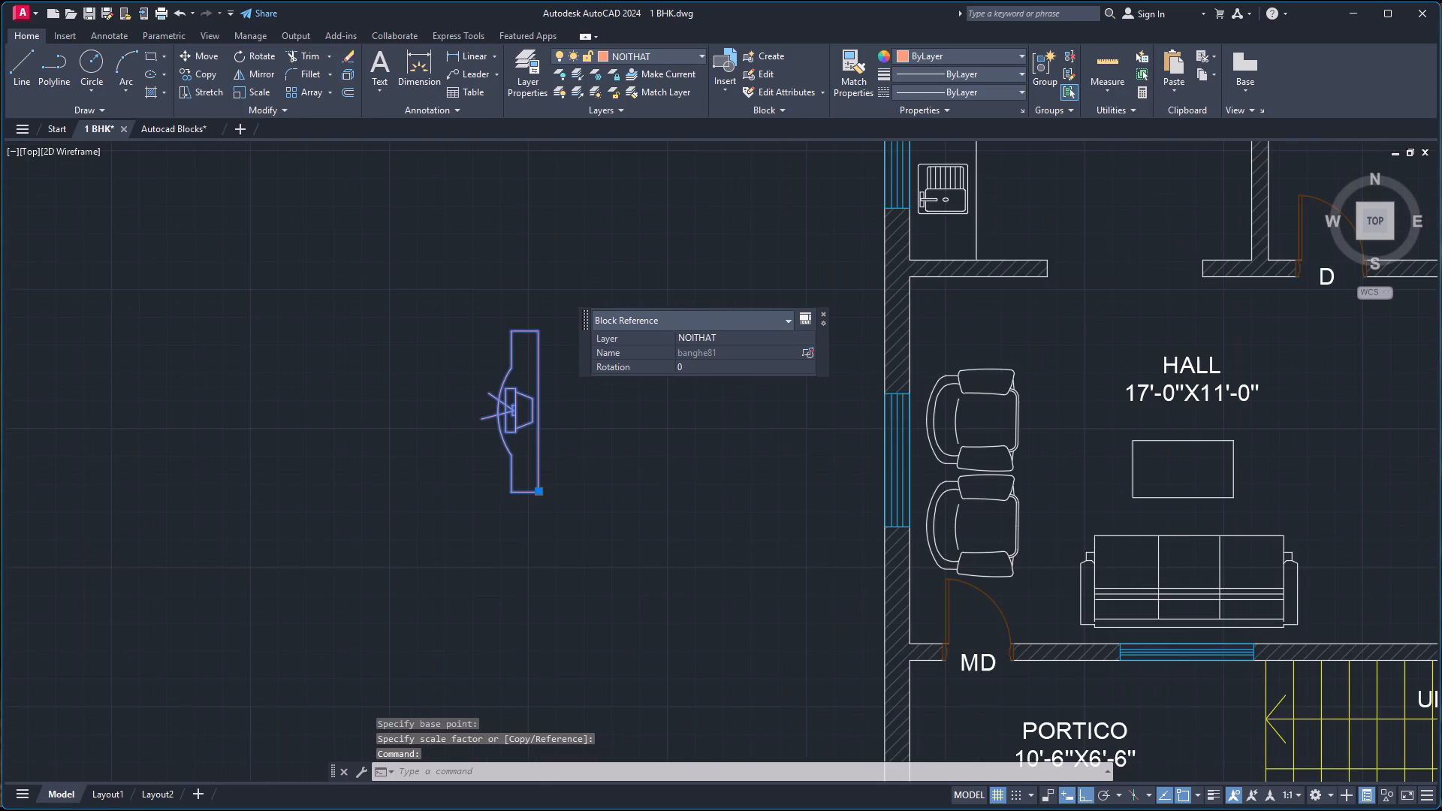
{"action": "key", "text": "m"}
{"action": "key", "text": "Return"}
{"action": "left_click", "coordinate": [533, 411]}
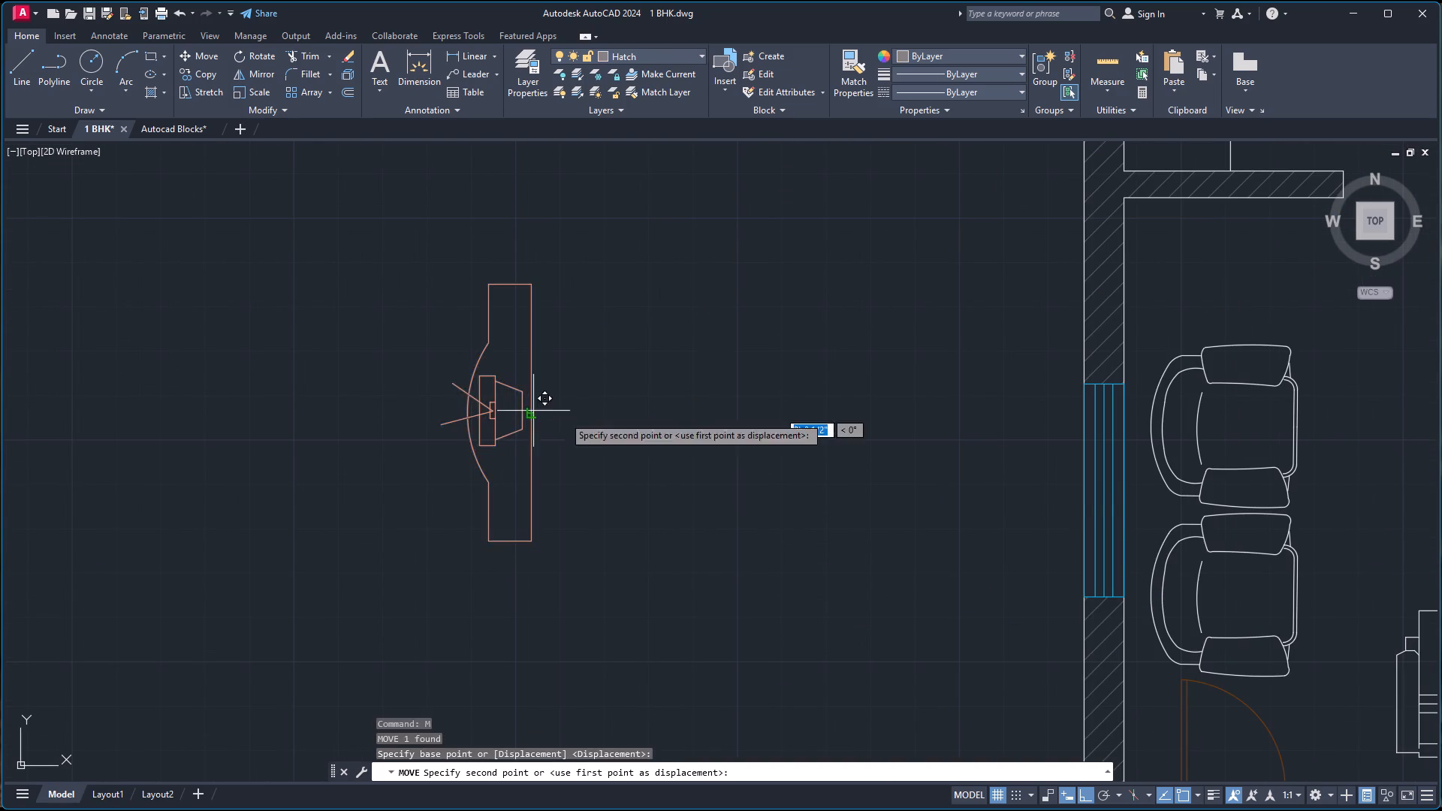
{"action": "scroll", "coordinate": [981, 476], "scroll_direction": "down", "scroll_amount": 5}
{"action": "scroll", "coordinate": [1142, 482], "scroll_direction": "up", "scroll_amount": 4}
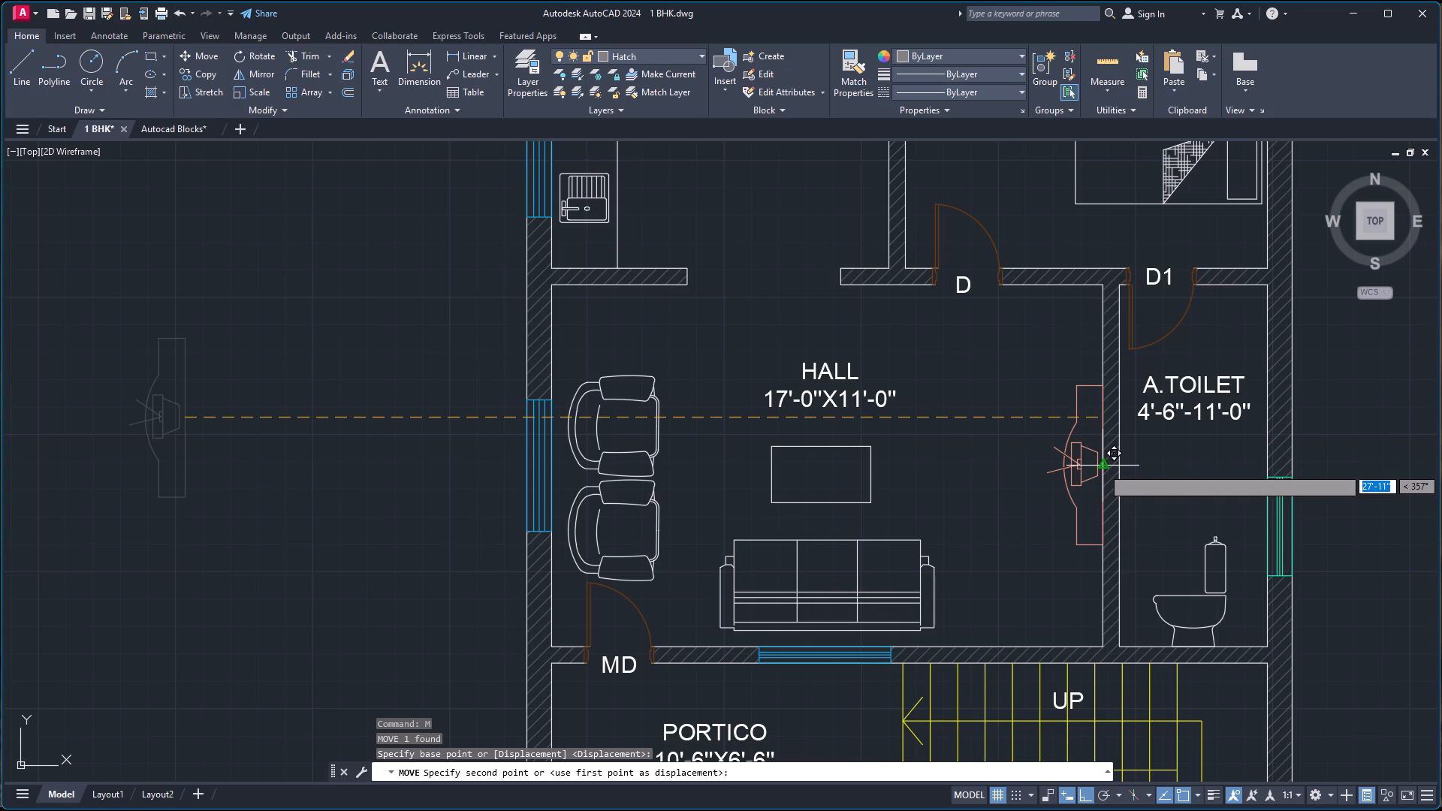
{"action": "left_click", "coordinate": [1102, 467]}
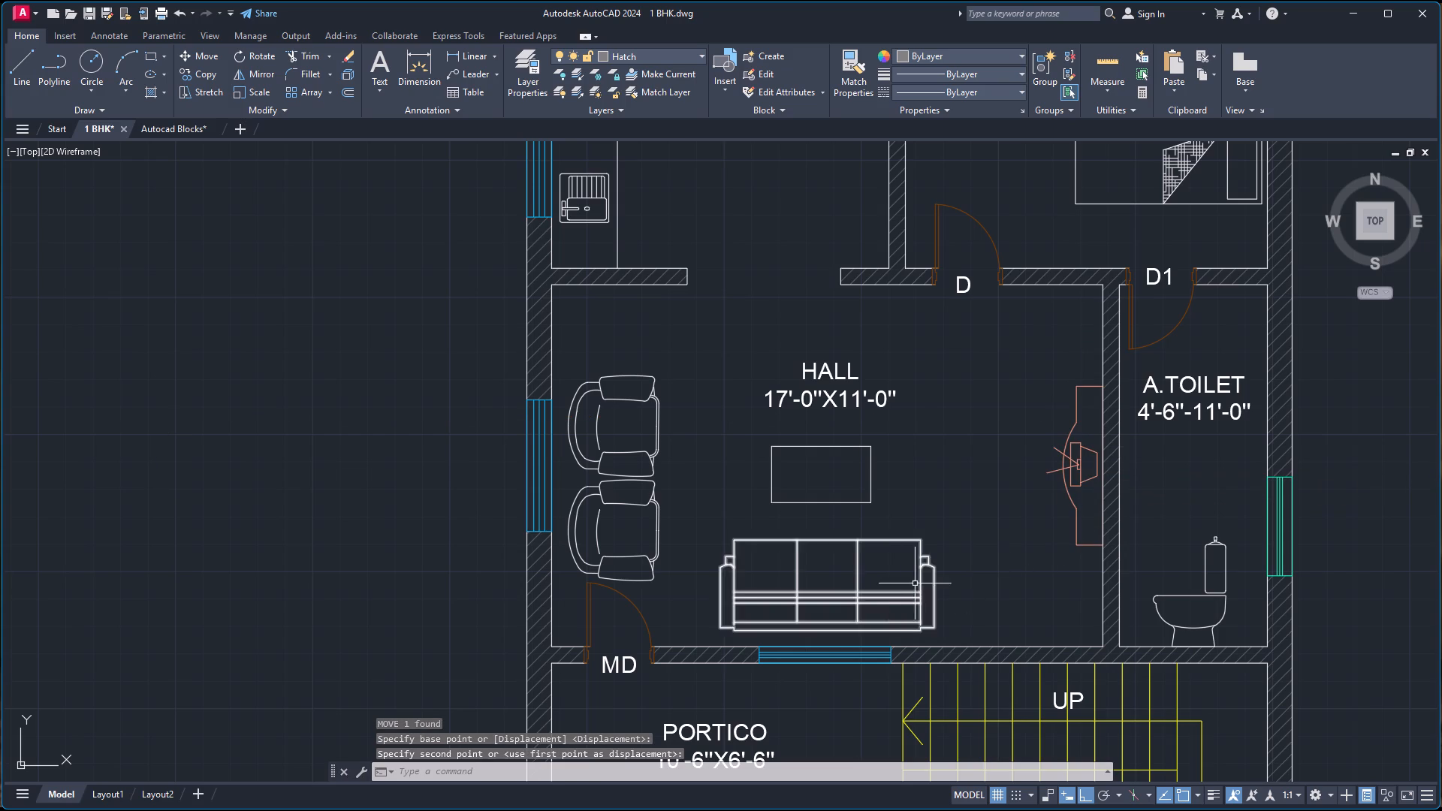
Move the TV unit about 2 inches off the wall shared with the toilet, using its straight edge's midpoint as base point.
{"action": "left_click", "coordinate": [1078, 477]}
{"action": "left_click", "coordinate": [1075, 477]}
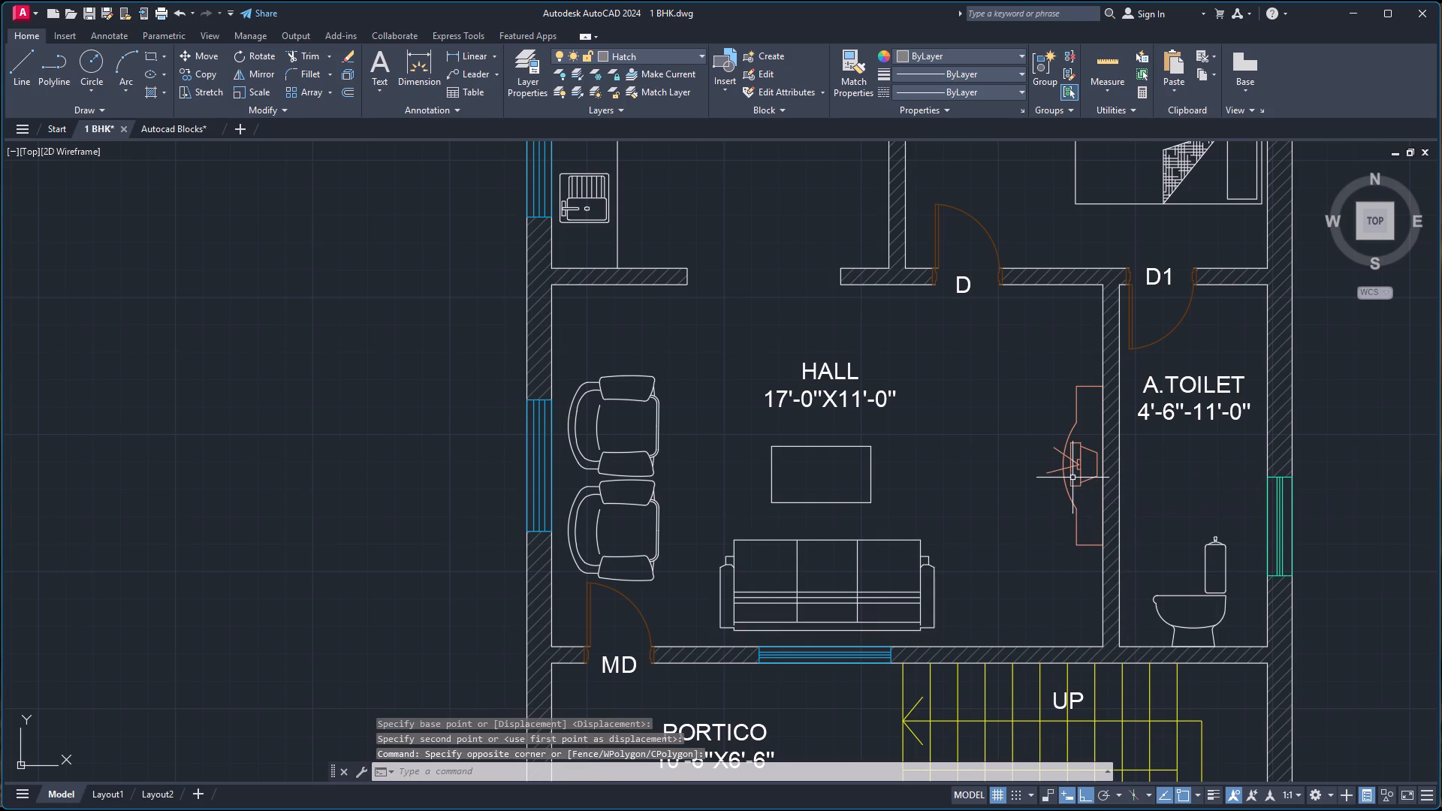
{"action": "left_click", "coordinate": [1072, 478]}
{"action": "scroll", "coordinate": [1087, 475], "scroll_direction": "up", "scroll_amount": 2}
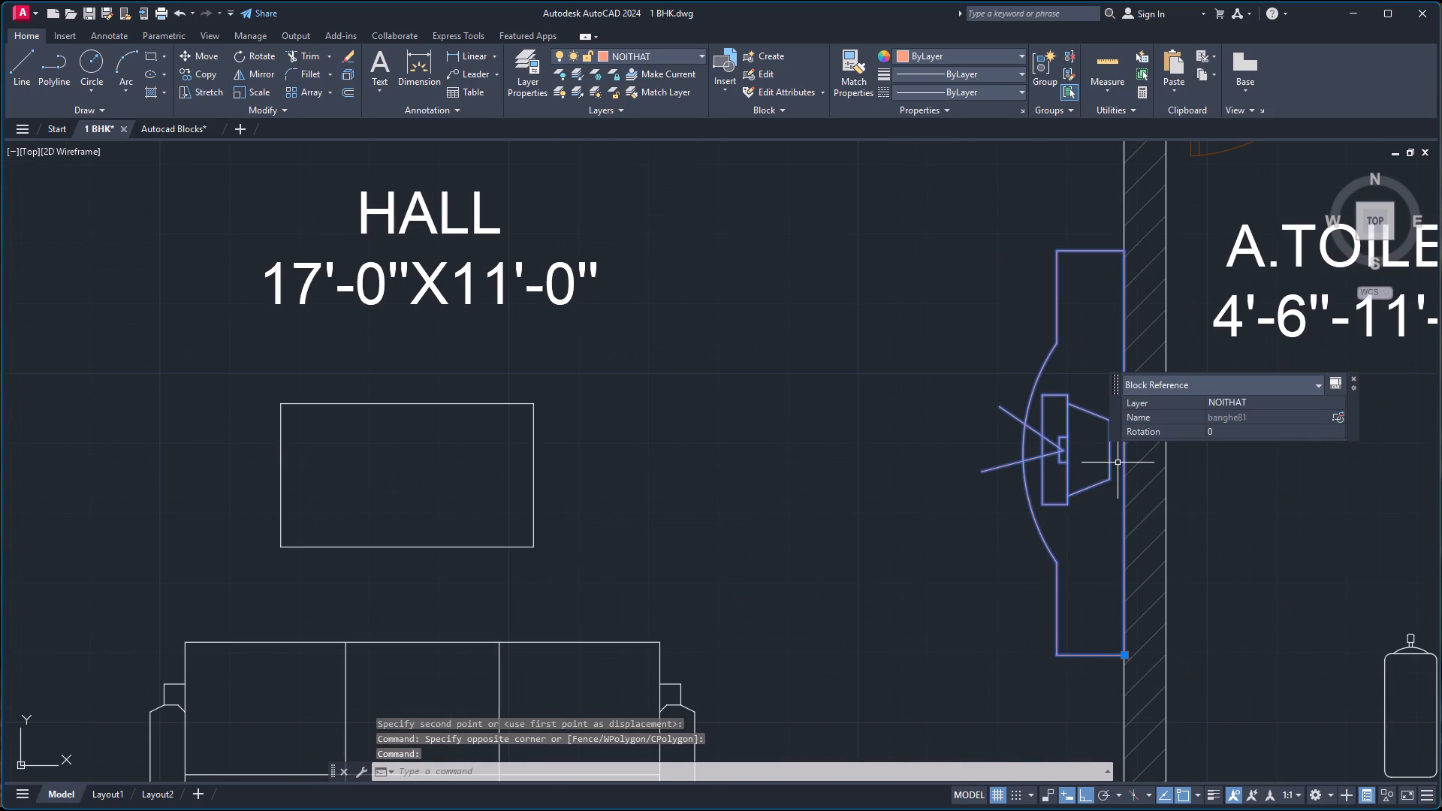
{"action": "left_click", "coordinate": [1104, 475]}
{"action": "key", "text": "m"}
{"action": "key", "text": "Return"}
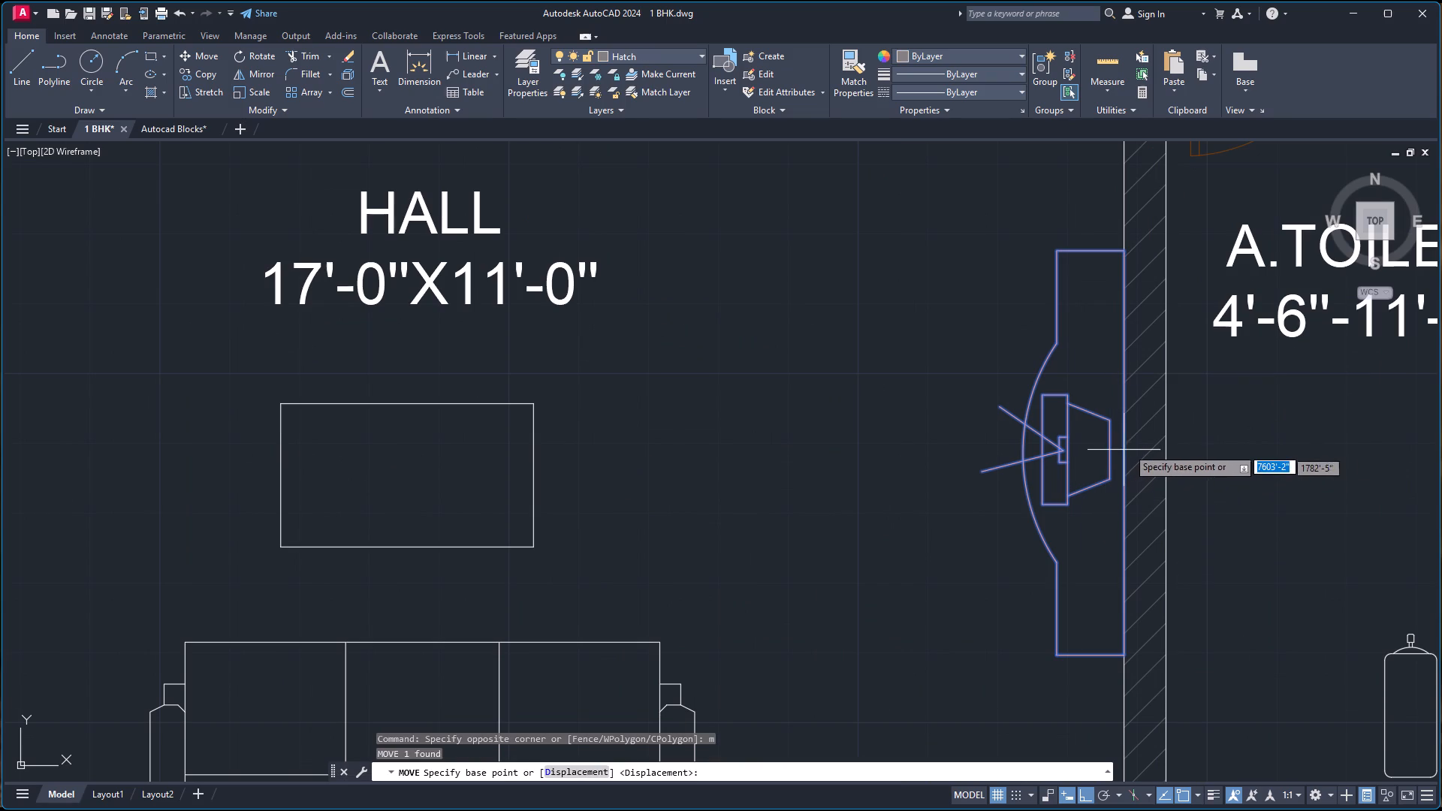
{"action": "left_click", "coordinate": [1124, 448]}
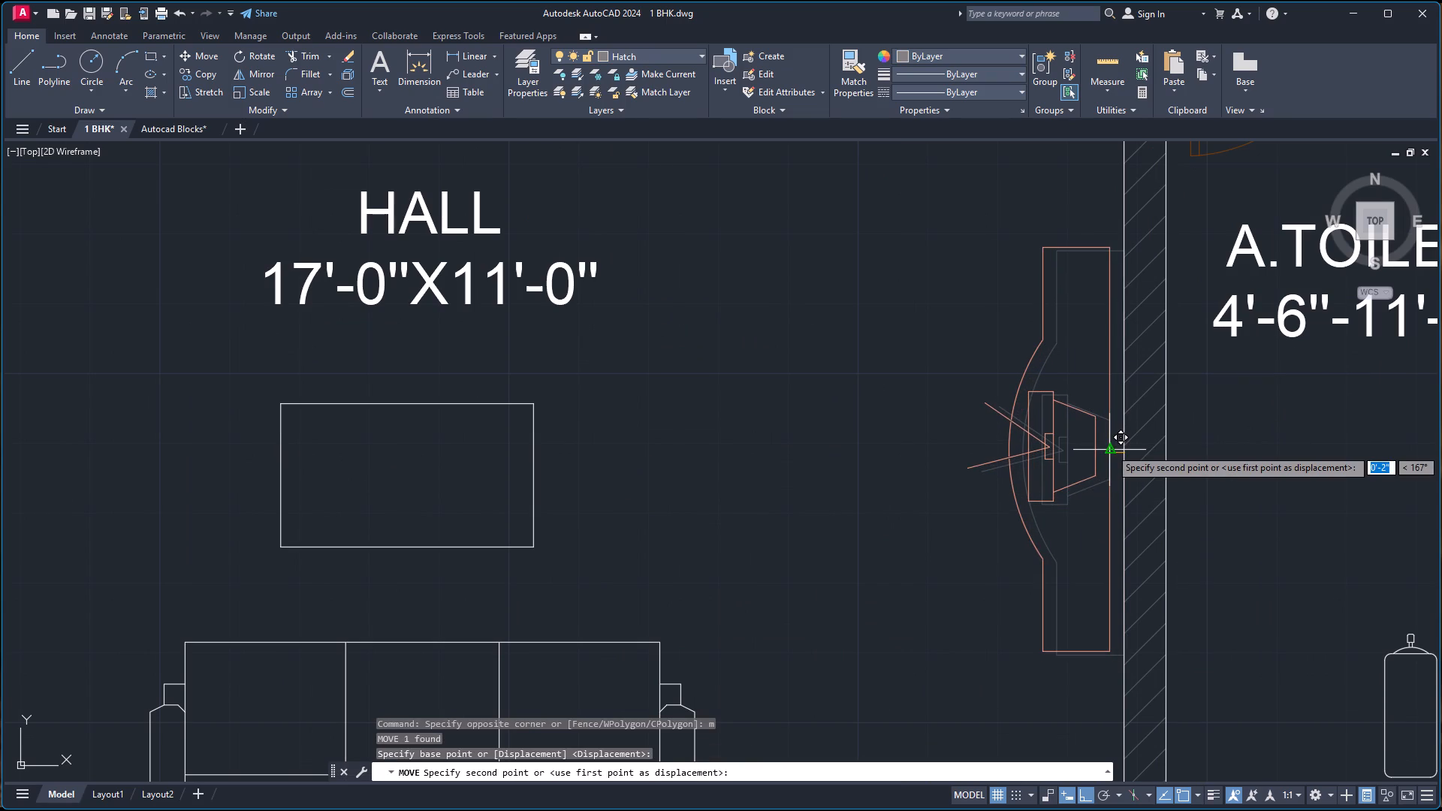
{"action": "left_click", "coordinate": [1110, 448]}
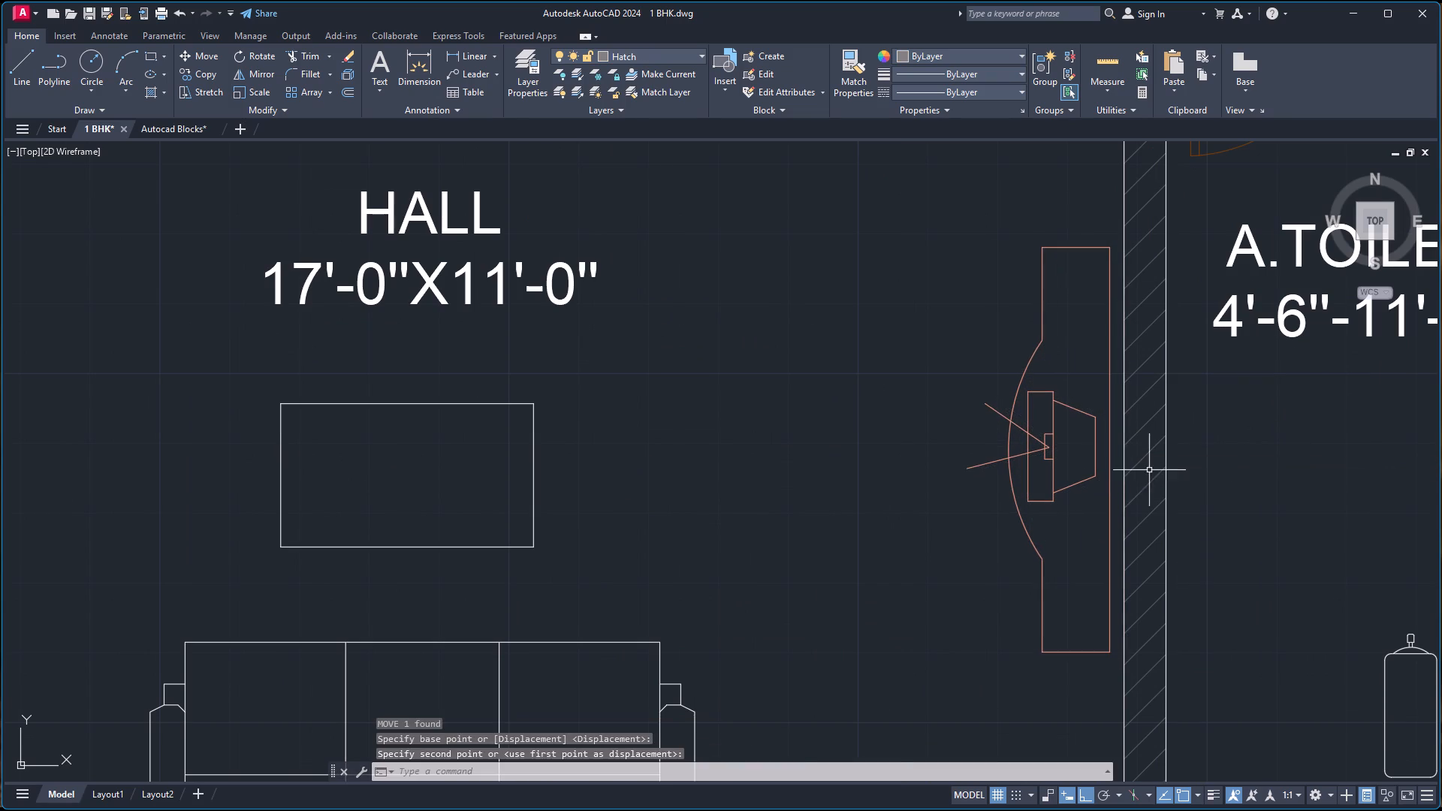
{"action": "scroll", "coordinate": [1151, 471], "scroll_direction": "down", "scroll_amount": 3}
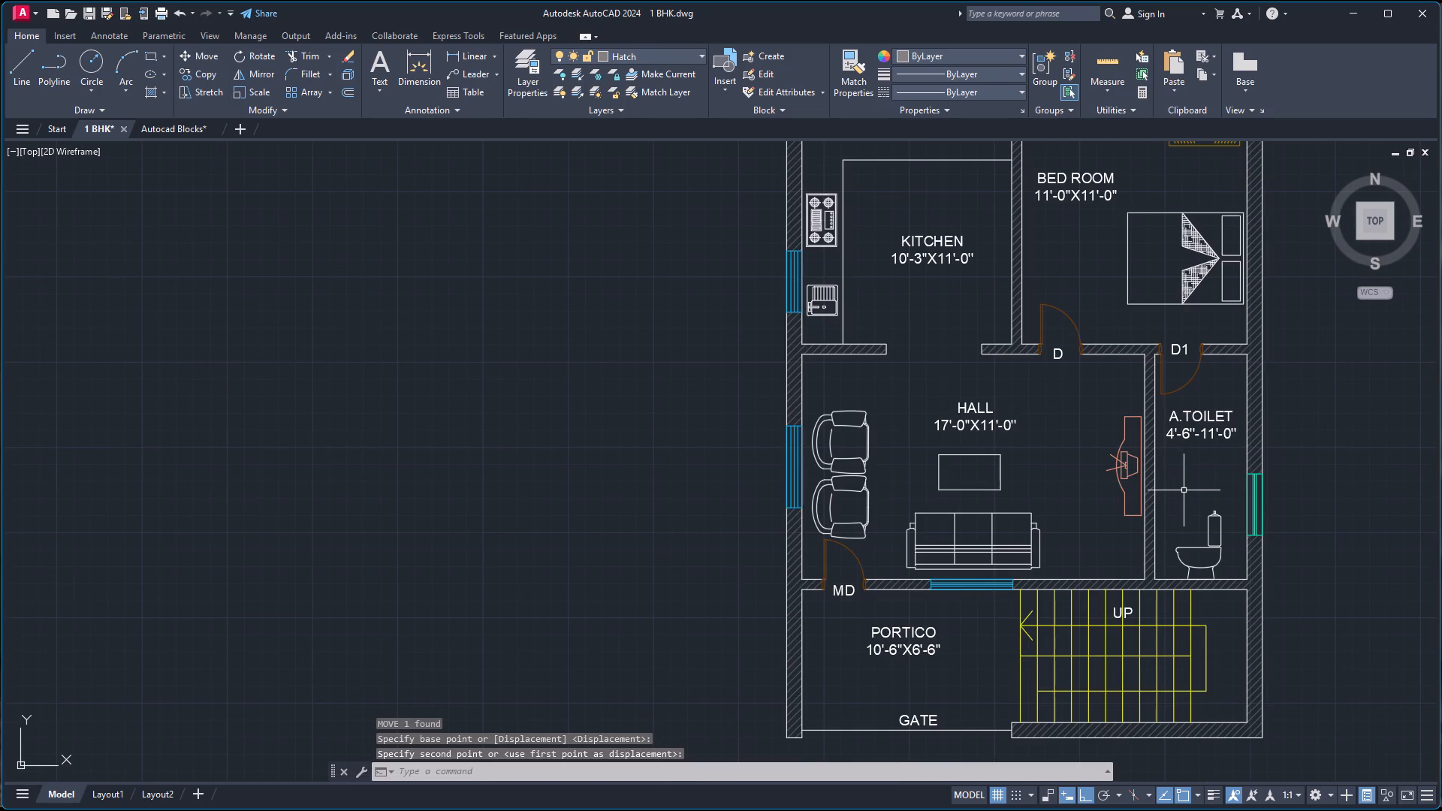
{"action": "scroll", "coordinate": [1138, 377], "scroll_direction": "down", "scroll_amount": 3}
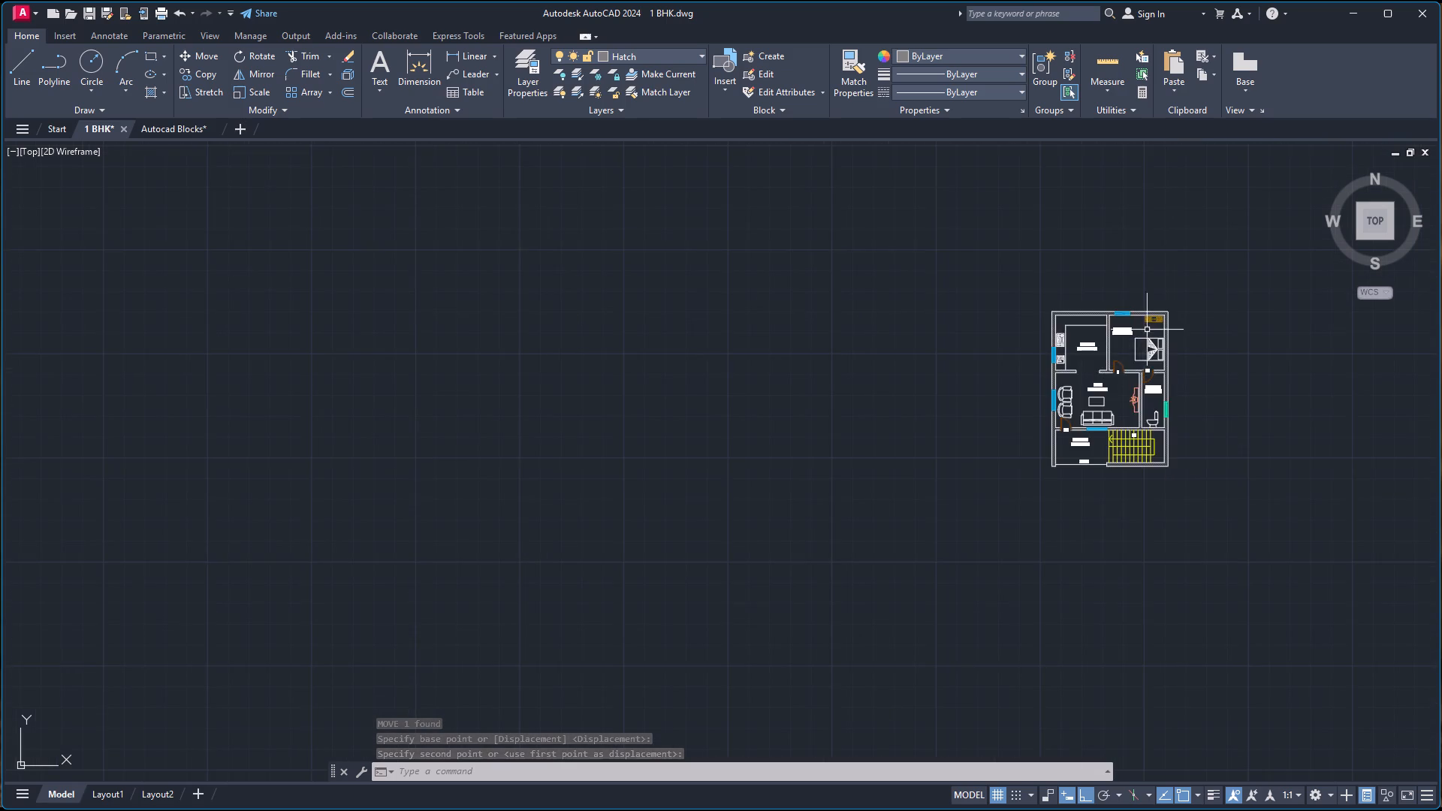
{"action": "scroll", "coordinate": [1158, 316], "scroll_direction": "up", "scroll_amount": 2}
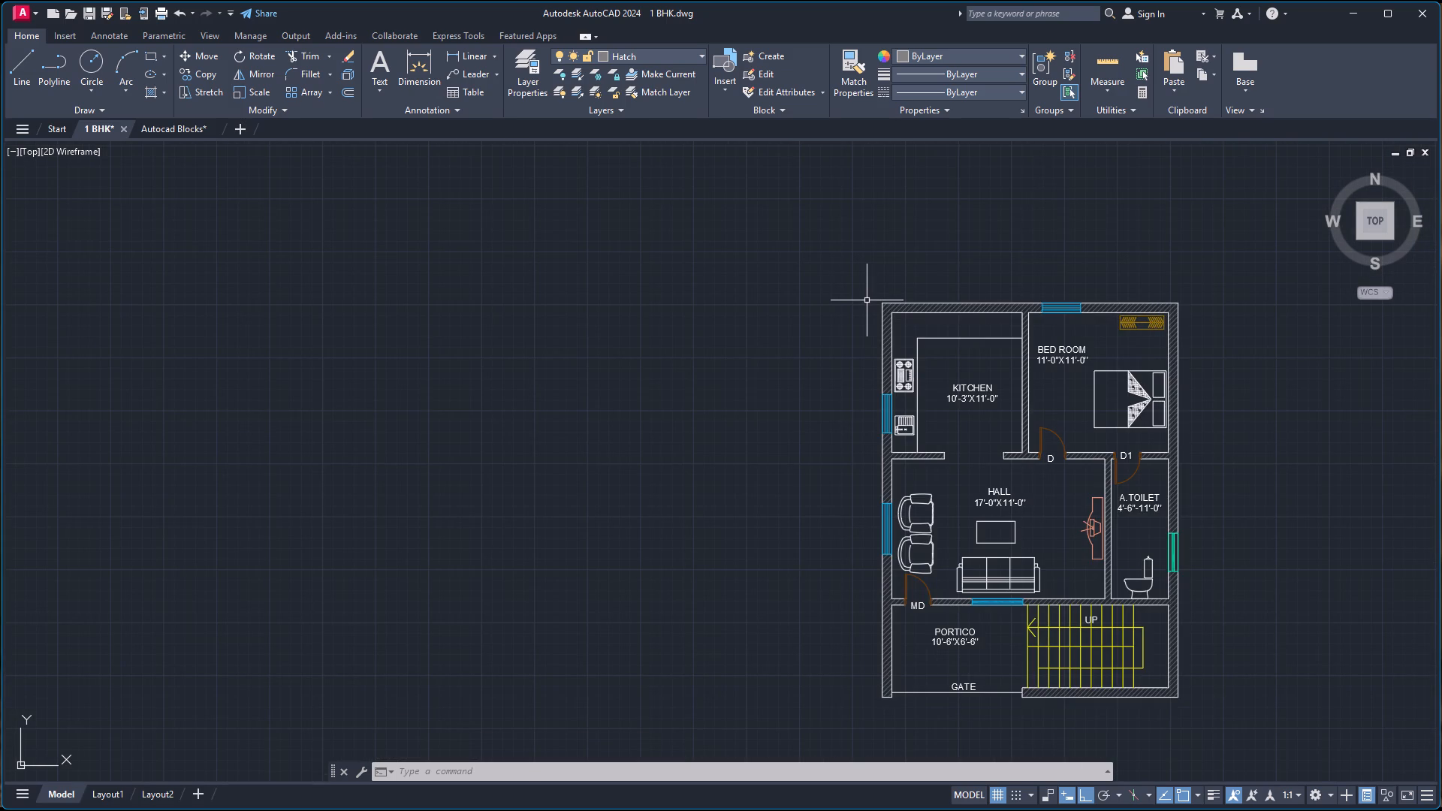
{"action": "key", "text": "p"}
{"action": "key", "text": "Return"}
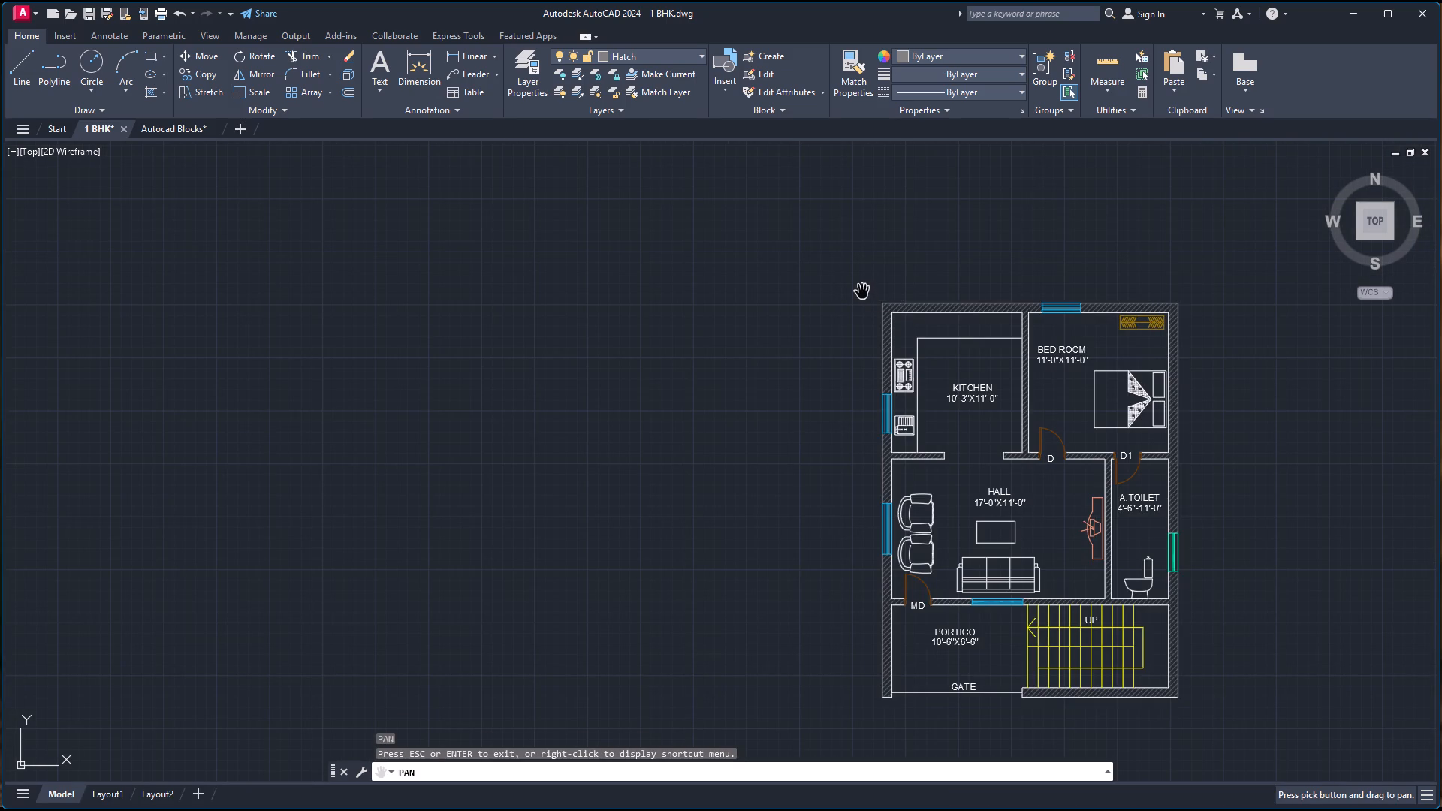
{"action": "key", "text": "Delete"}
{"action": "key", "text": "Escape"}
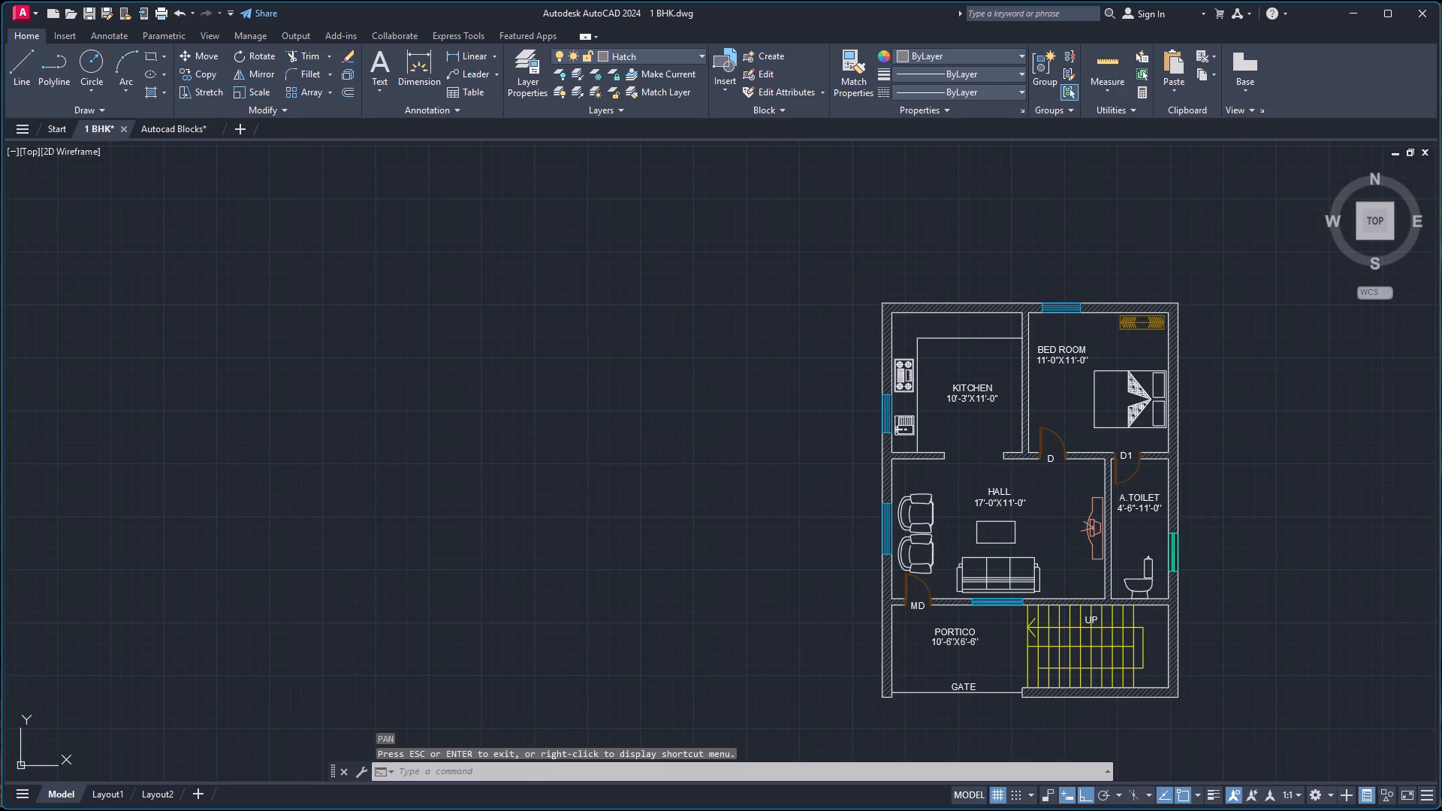
Open the Plot settings and preview the furnished floor plan on the A3 portrait sheet.
{"action": "key", "text": "p"}
{"action": "type", "text": "lo"}
{"action": "left_click", "coordinate": [905, 321]}
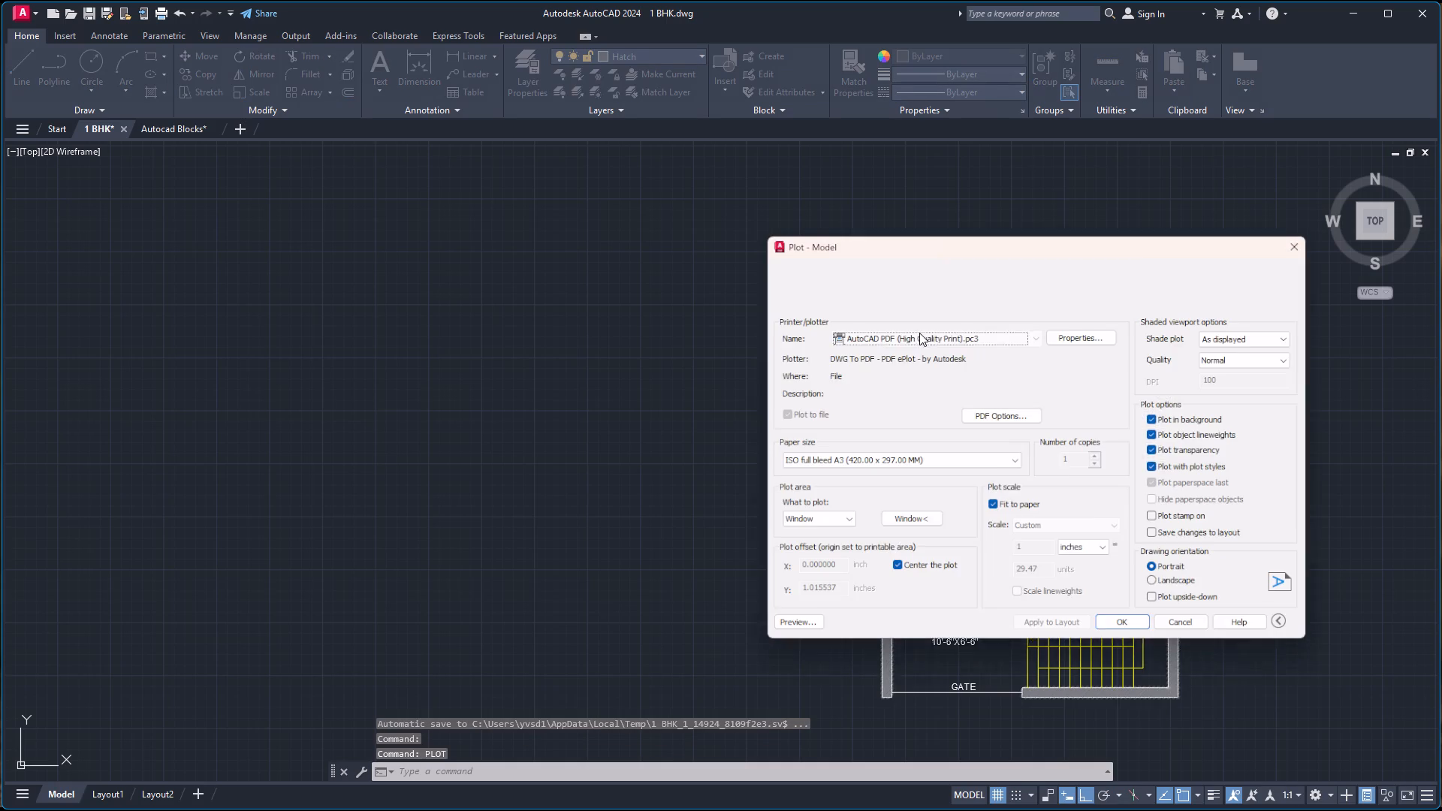
{"action": "left_click", "coordinate": [795, 626]}
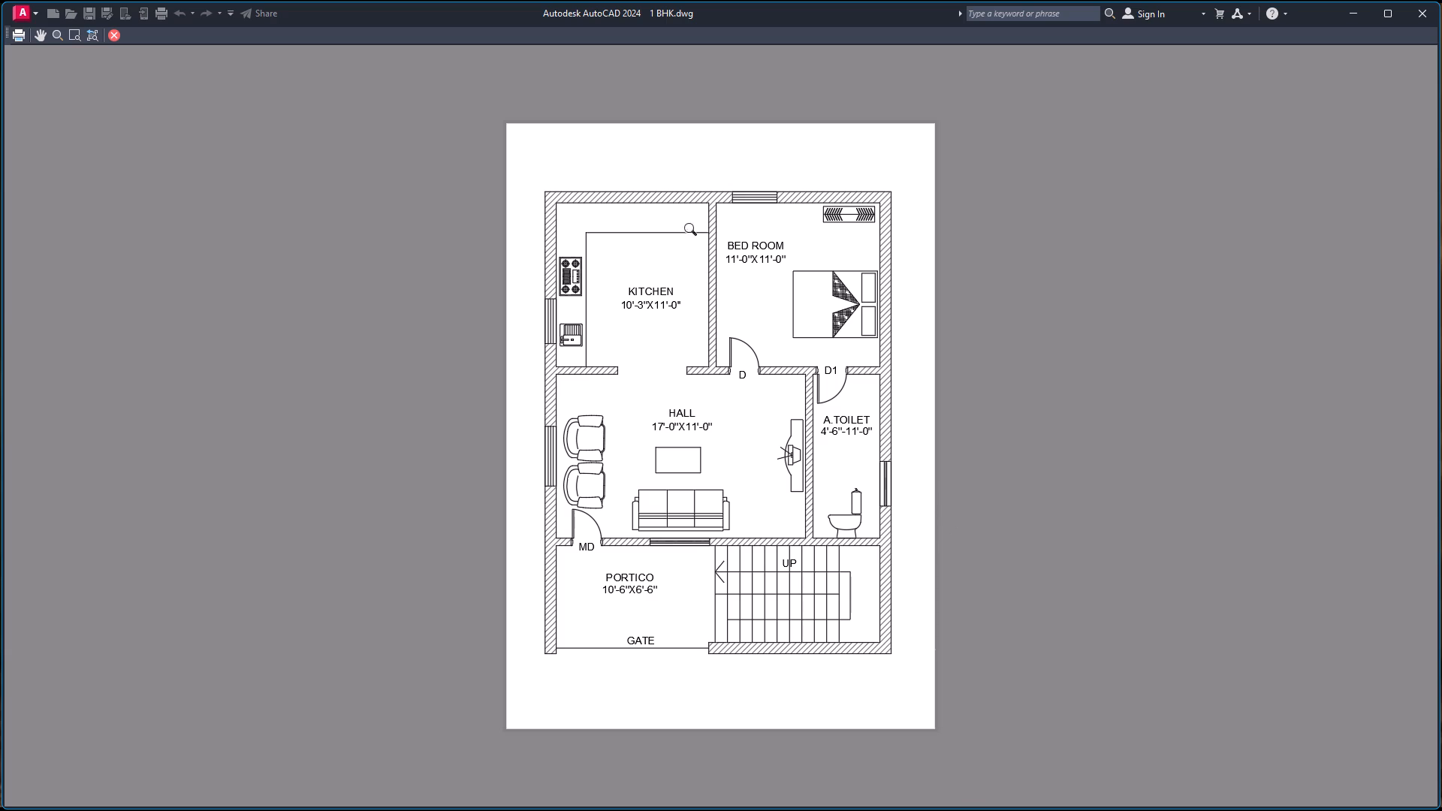
{"action": "left_click", "coordinate": [115, 29]}
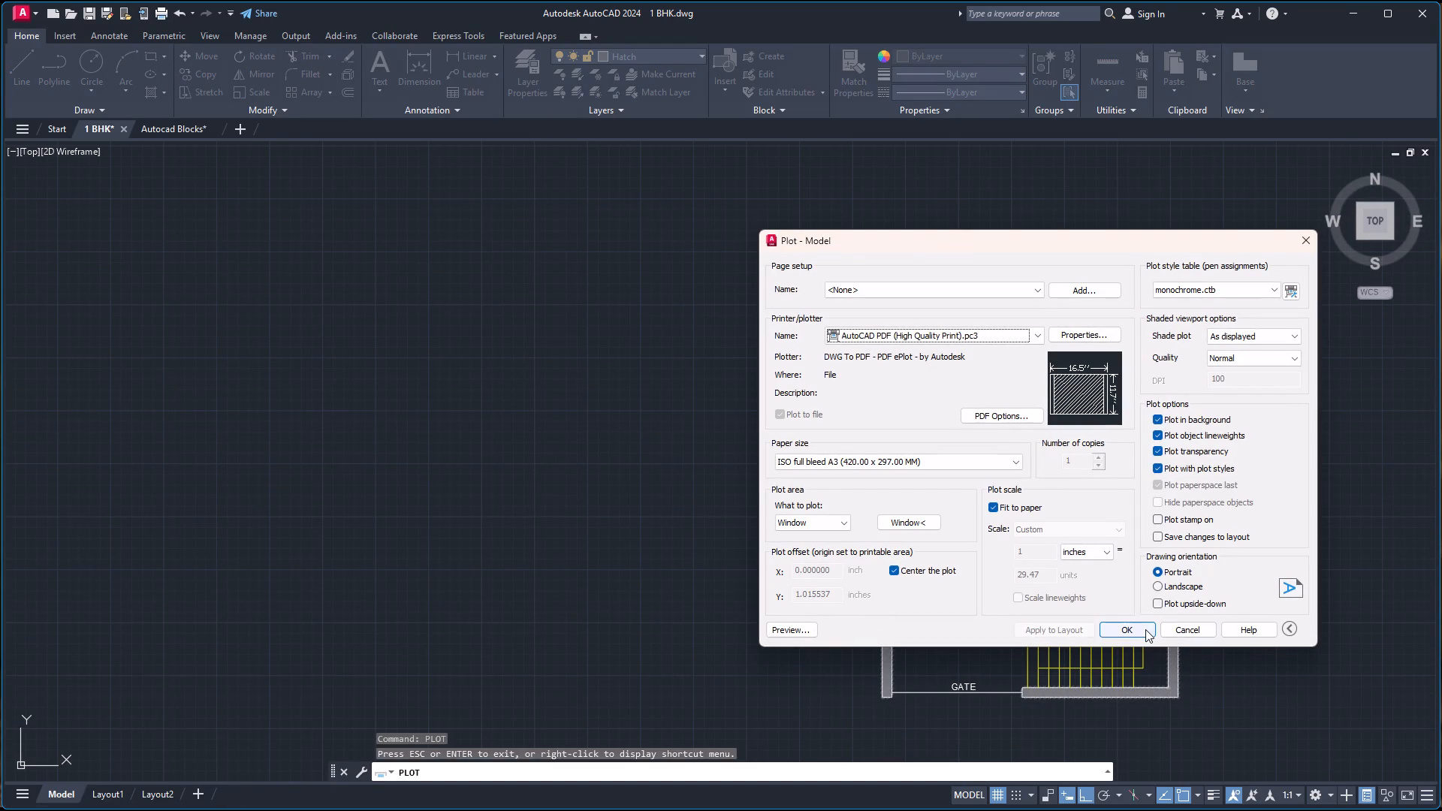
Start plotting to PDF and choose New folder (5) inside FUJI Files on drive D: as the save location.
{"action": "left_click", "coordinate": [1145, 630]}
{"action": "left_click", "coordinate": [430, 354]}
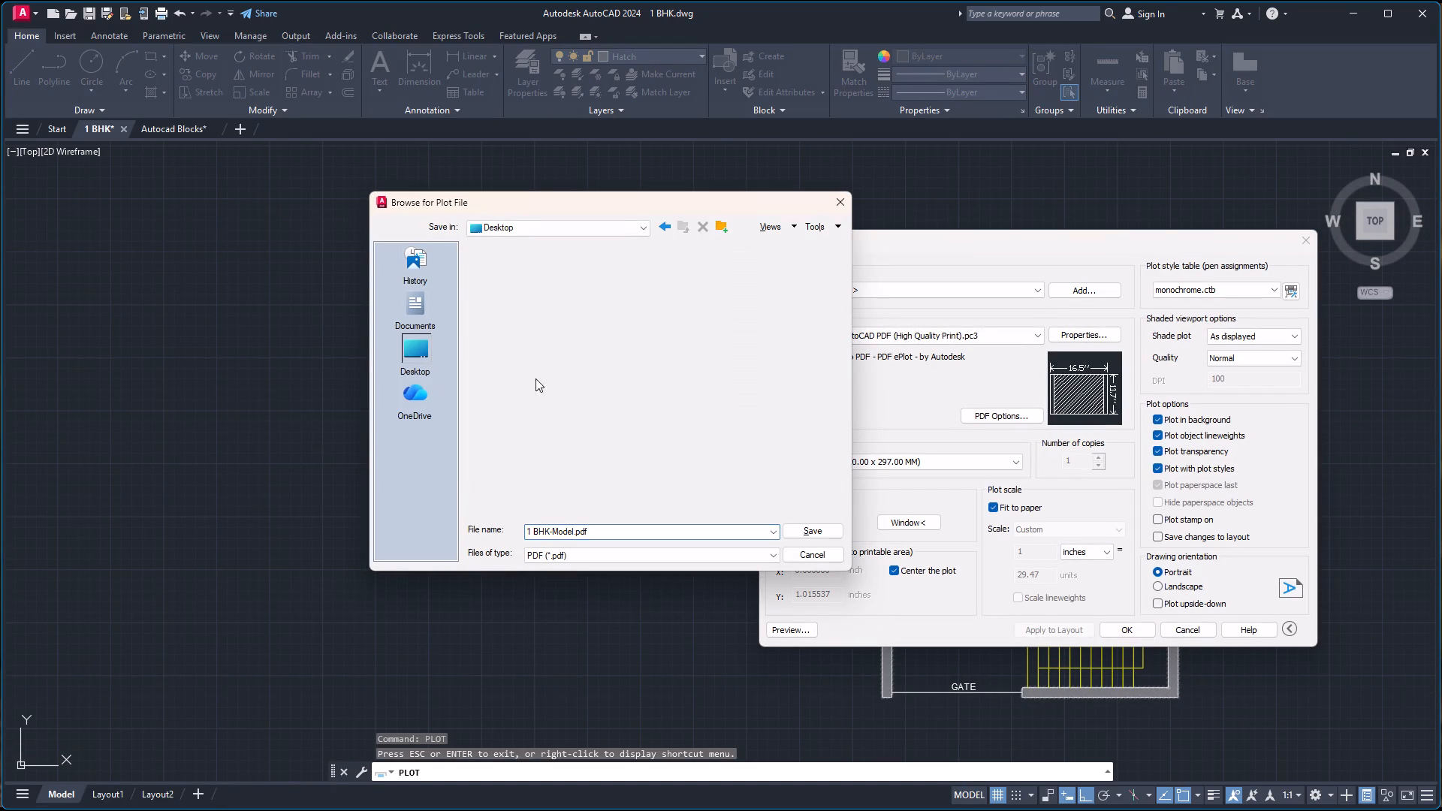
{"action": "scroll", "coordinate": [590, 444], "scroll_direction": "down", "scroll_amount": 3}
{"action": "double_click", "coordinate": [523, 483]}
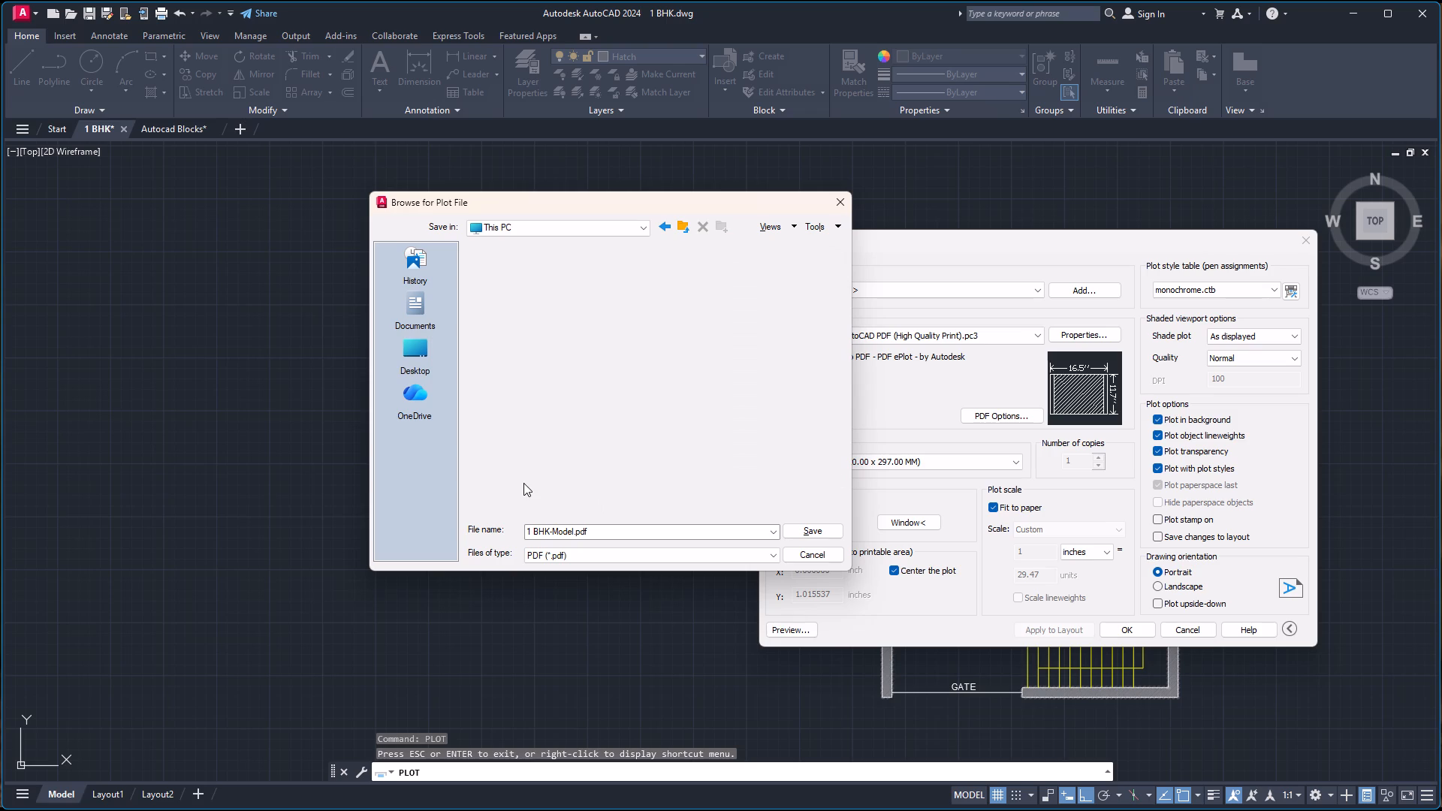
{"action": "double_click", "coordinate": [554, 300]}
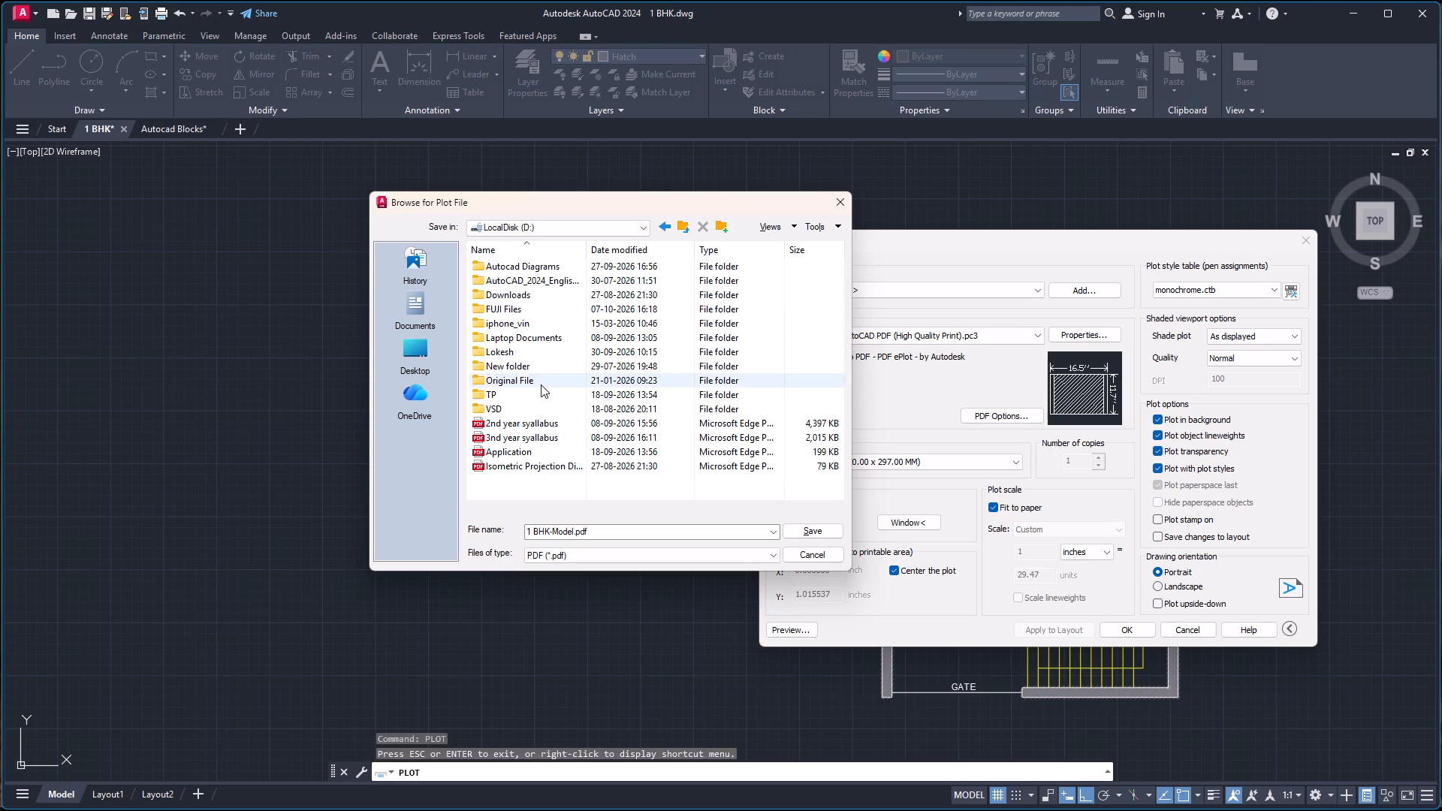
{"action": "double_click", "coordinate": [556, 312]}
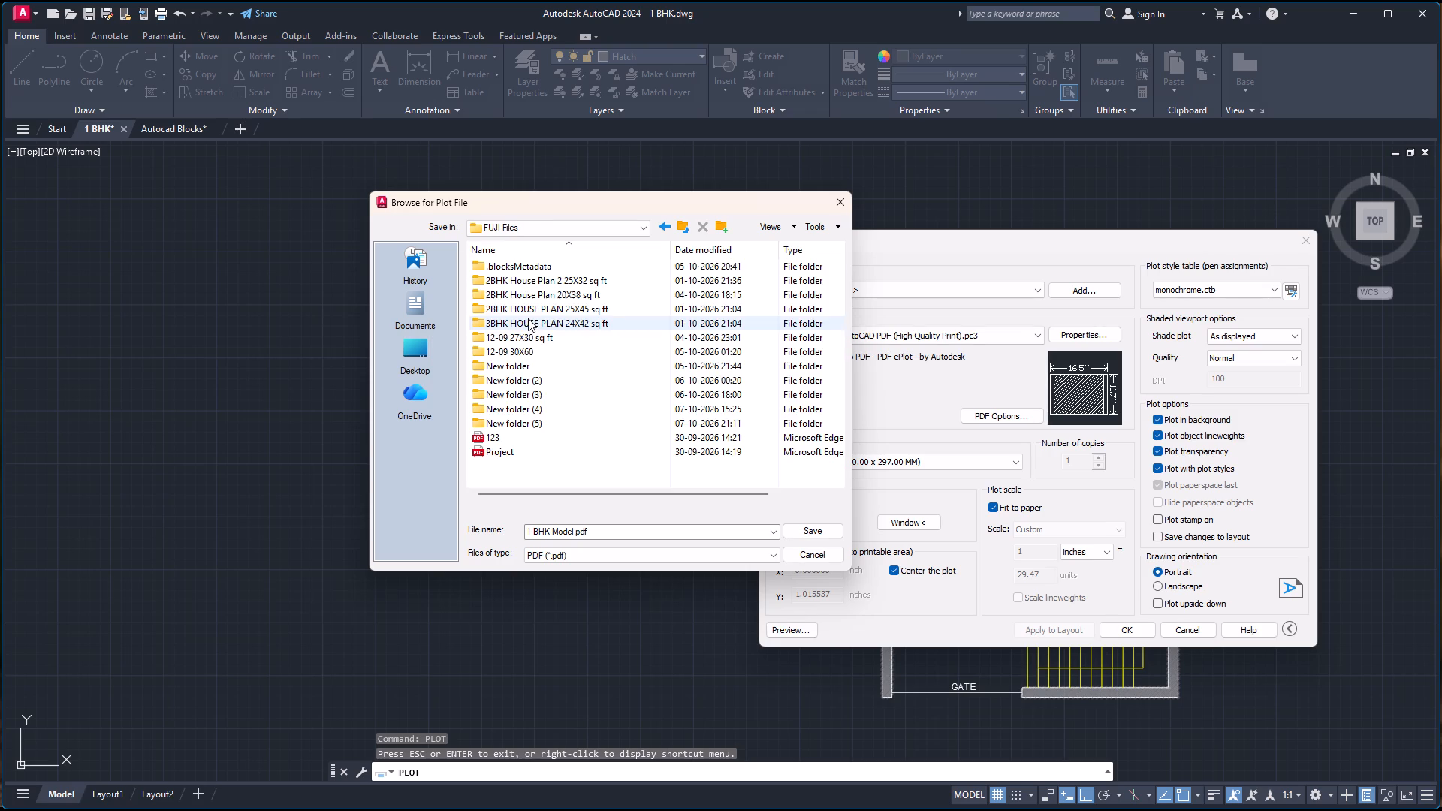
{"action": "double_click", "coordinate": [504, 419]}
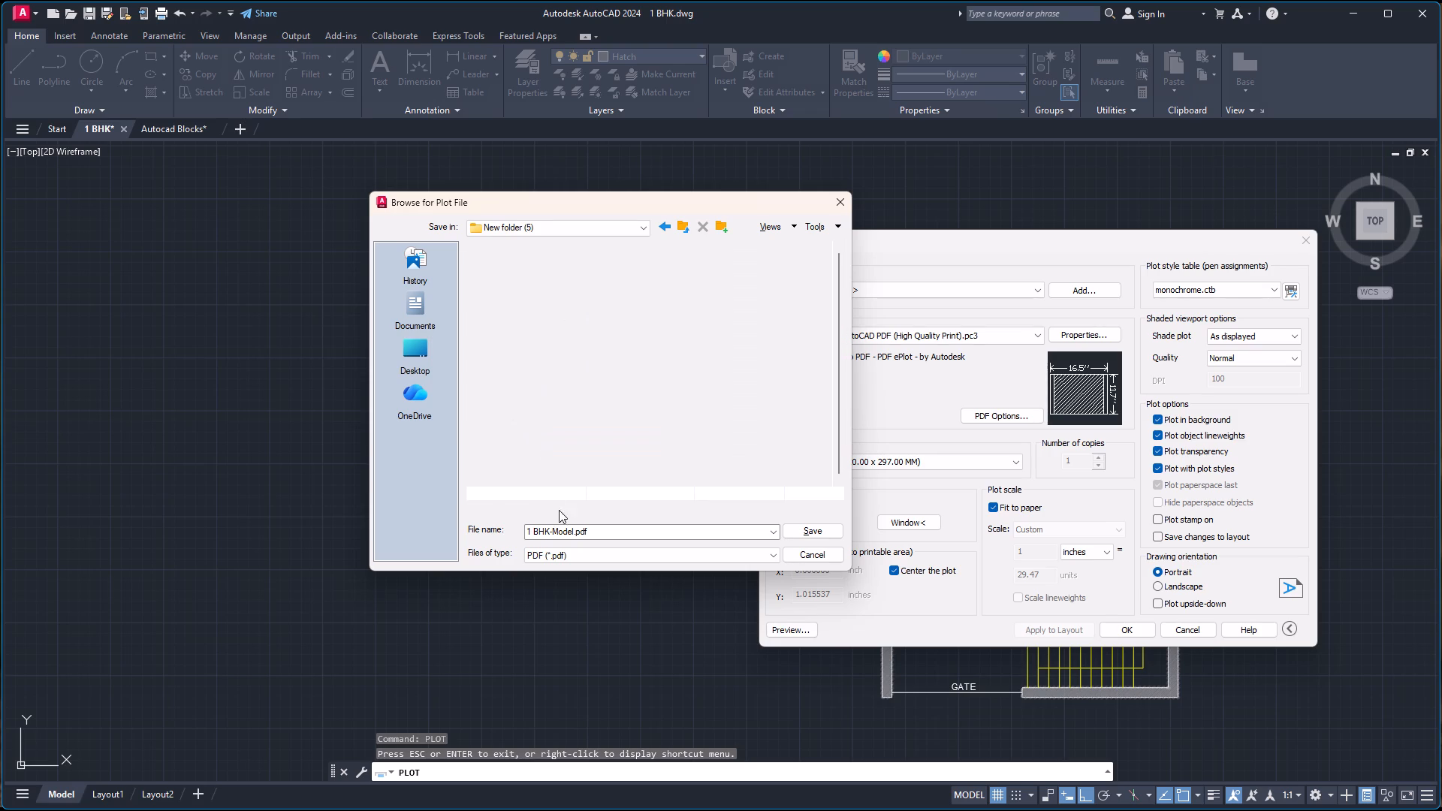
Shorten the plot file name to 1 BHK.pdf and save the PDF.
{"action": "left_click", "coordinate": [575, 530]}
{"action": "left_click", "coordinate": [574, 533]}
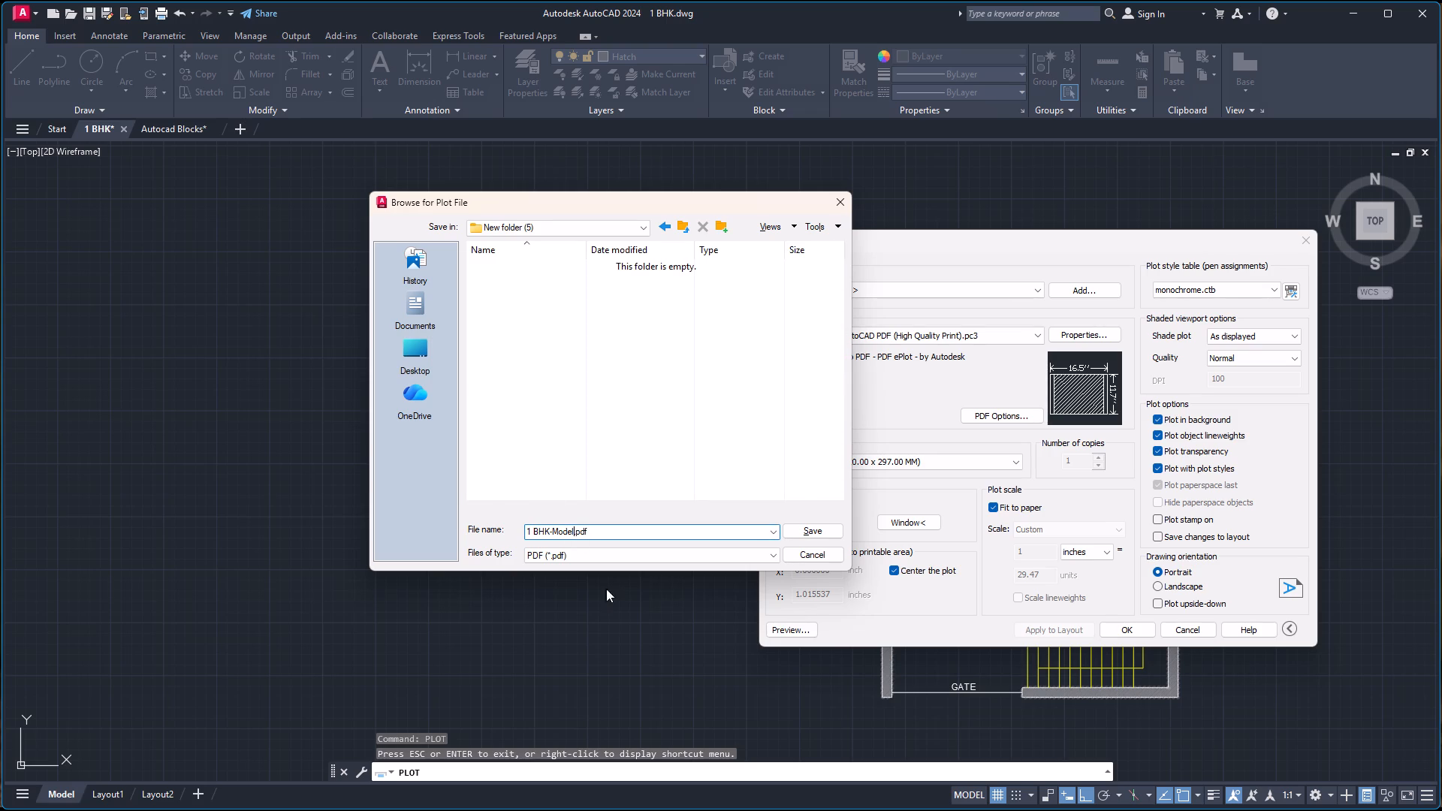
{"action": "key", "text": "BackSpace"}
{"action": "key", "text": "BackSpace"}
{"action": "key", "text": "BackSpace"}
{"action": "key", "text": "BackSpace"}
{"action": "key", "text": "BackSpace"}
{"action": "key", "text": "BackSpace"}
{"action": "key", "text": "Return"}
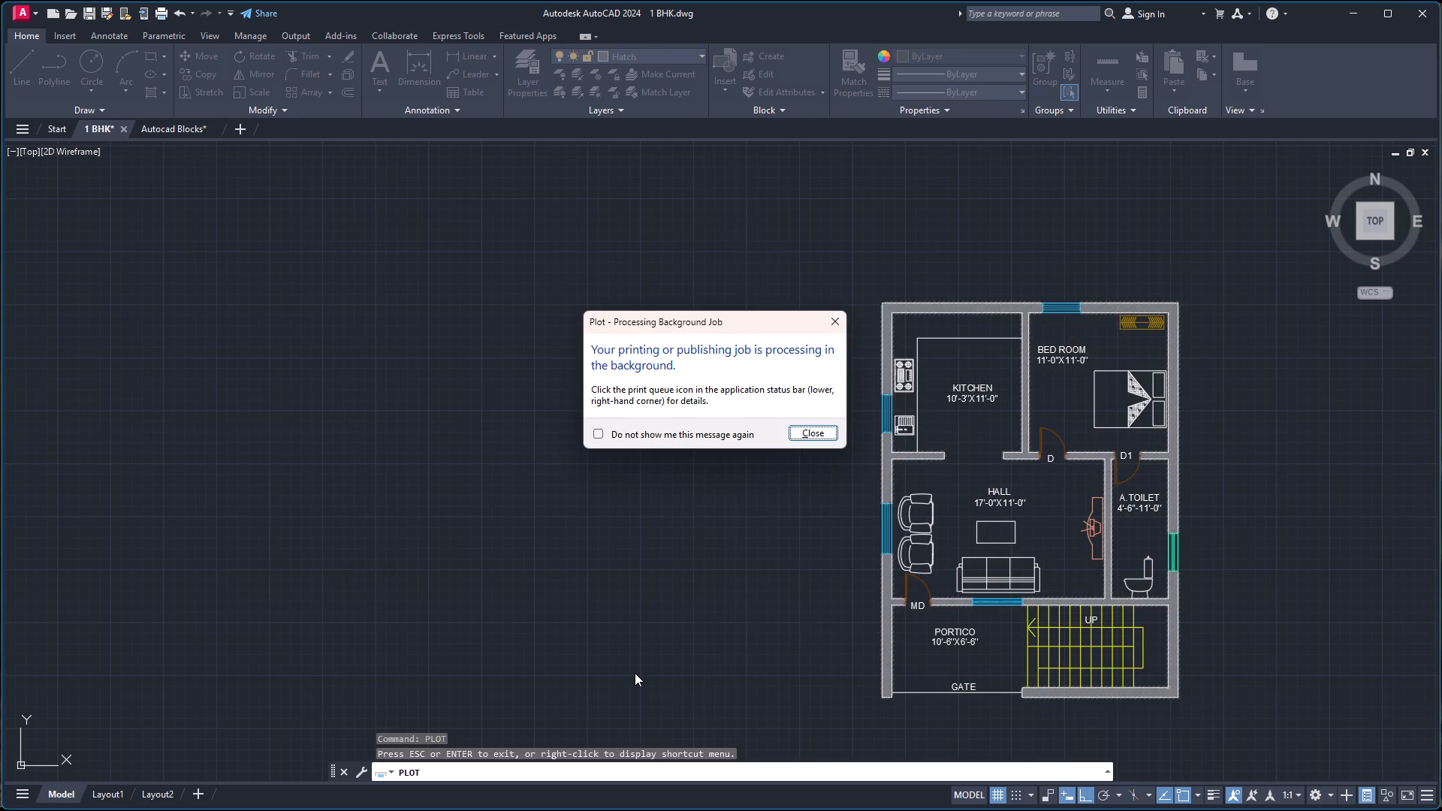
{"action": "left_click", "coordinate": [828, 320]}
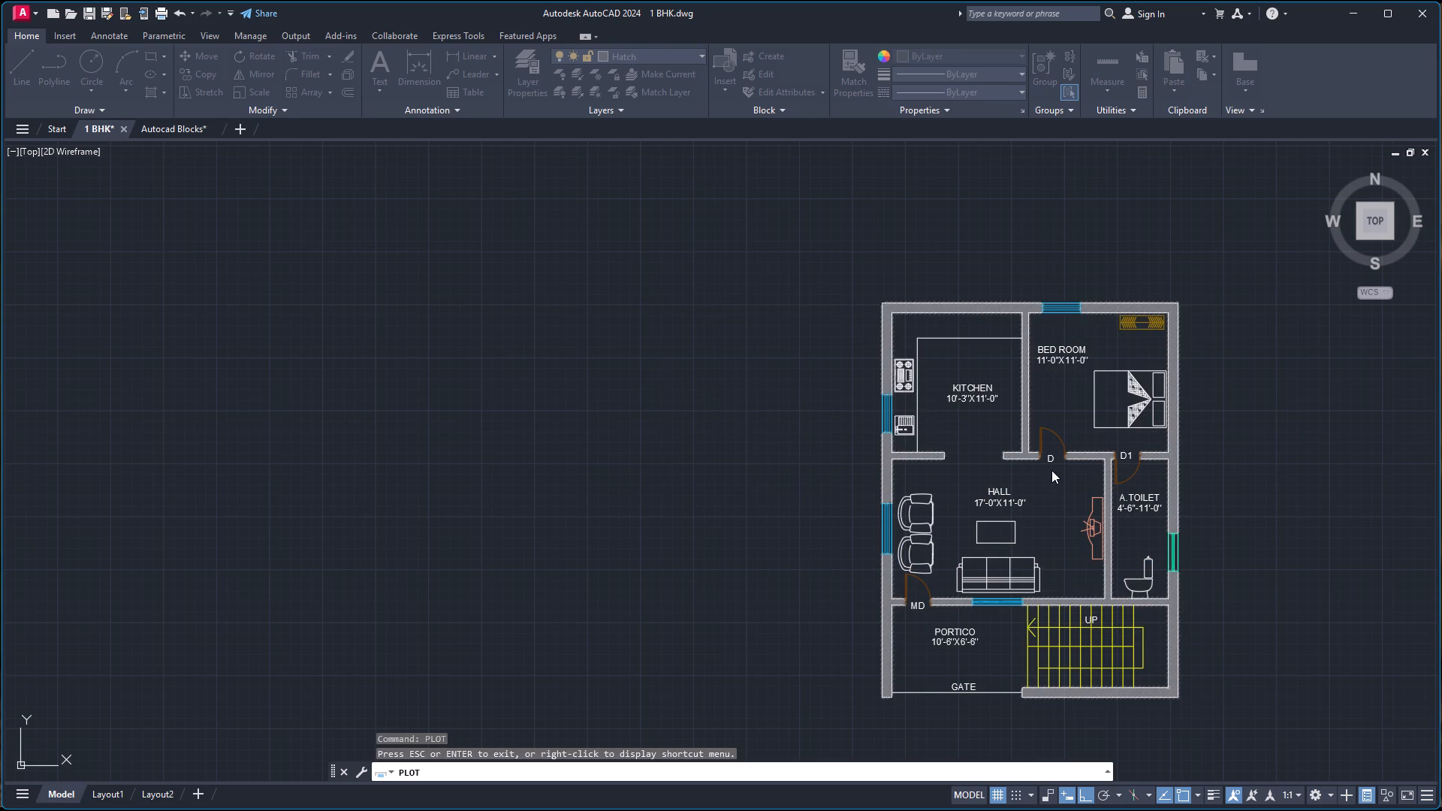
{"action": "key", "text": "Escape"}
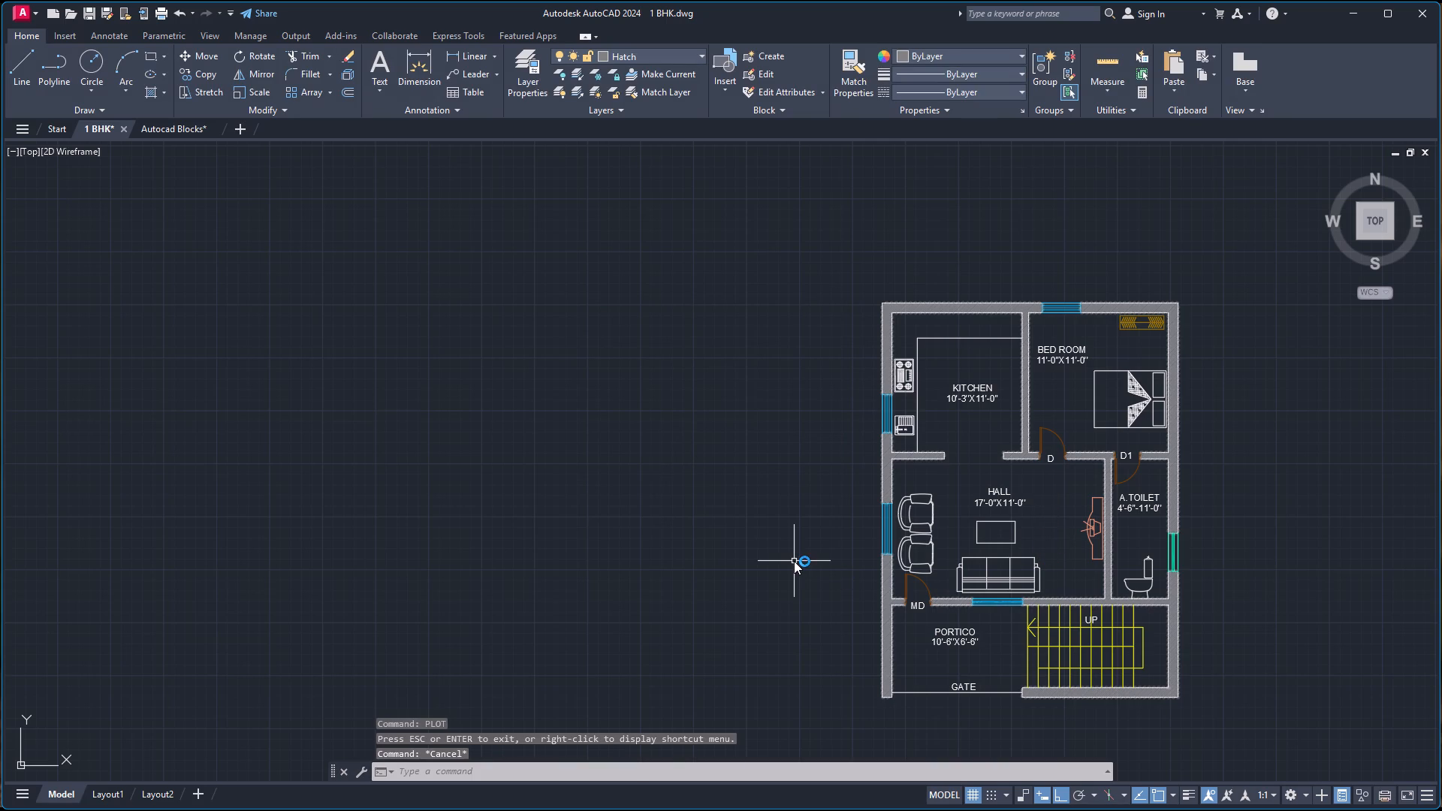
Save the 1 BHK drawing.
{"action": "key", "text": "ctrl+s"}
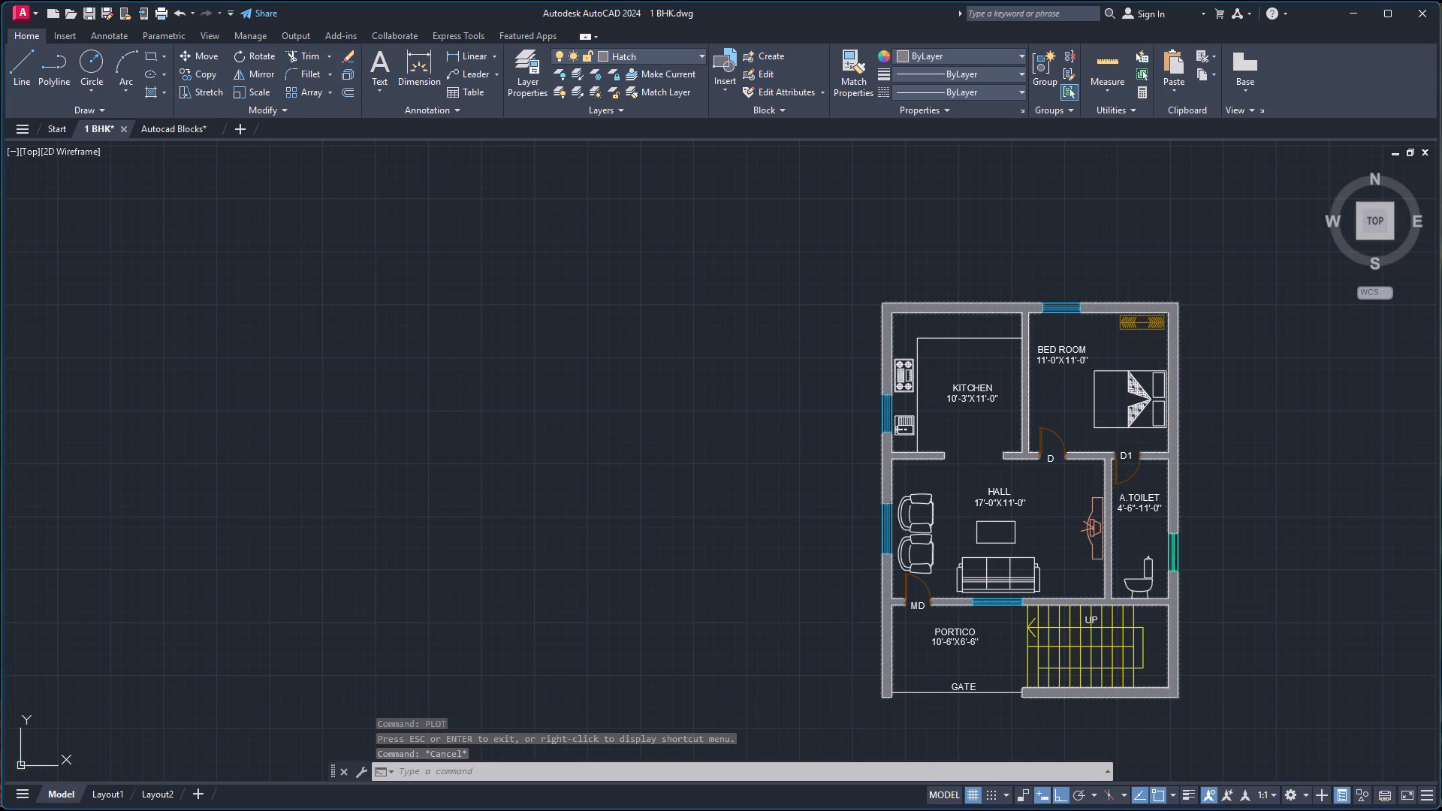